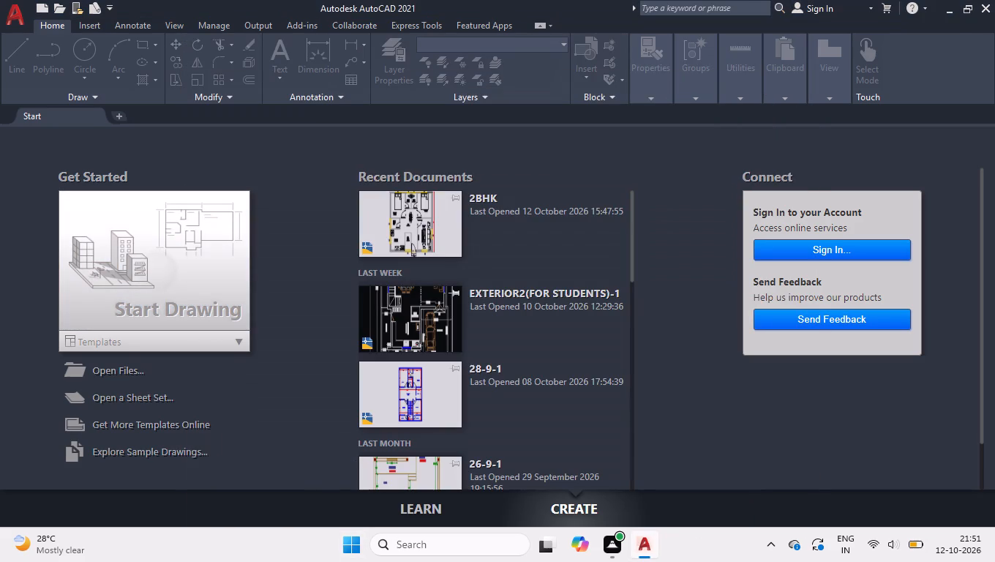
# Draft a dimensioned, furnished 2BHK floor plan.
# Start a new drawing from the start page.
pyautogui.click(154, 266)
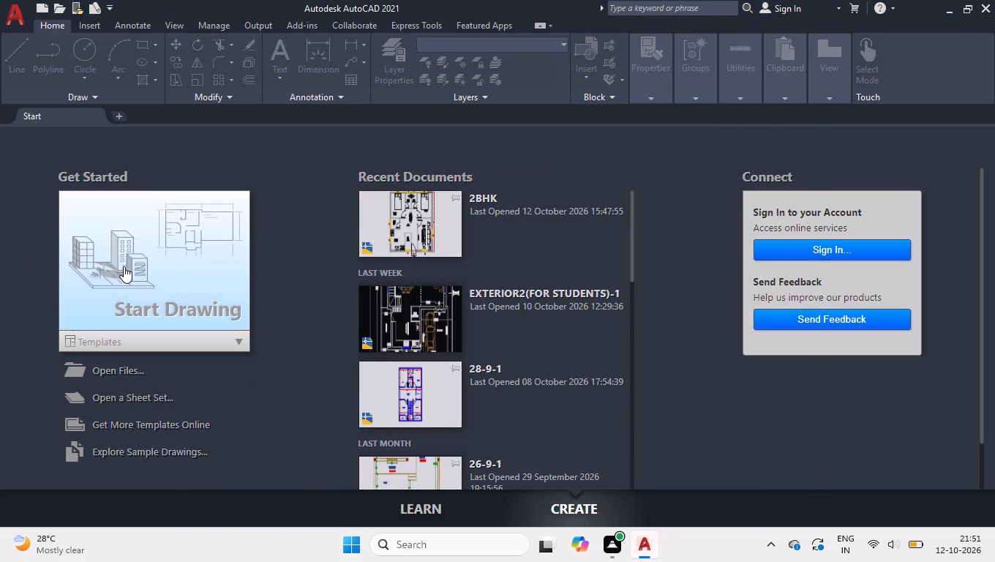
pyautogui.click(124, 266)
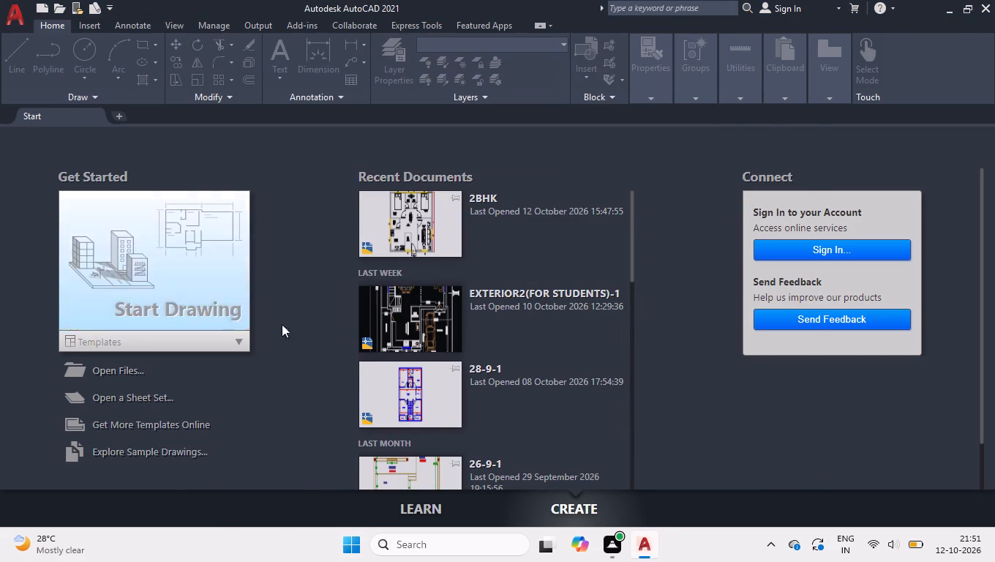
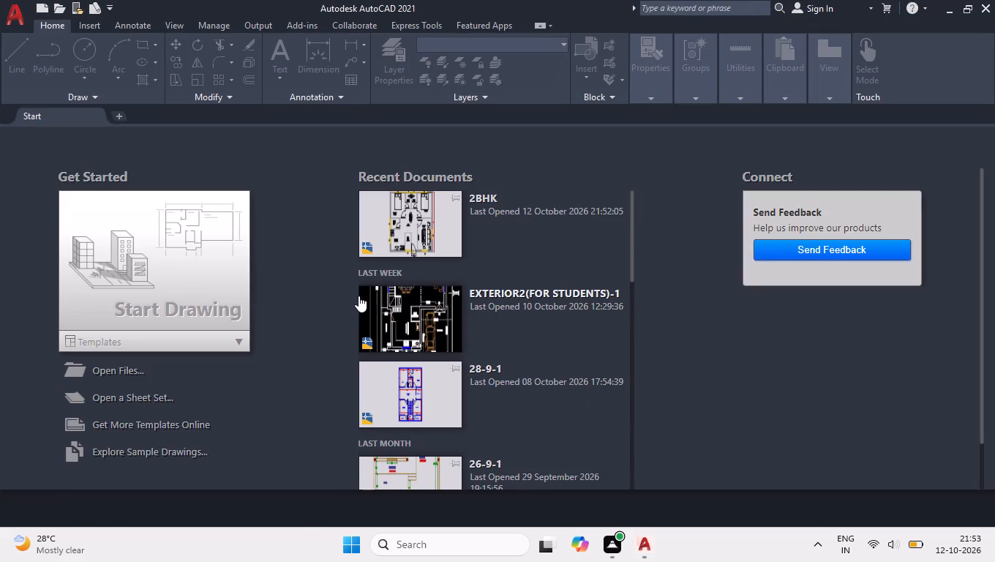
# Start a new blank drawing from the start page.
pyautogui.click(162, 233)
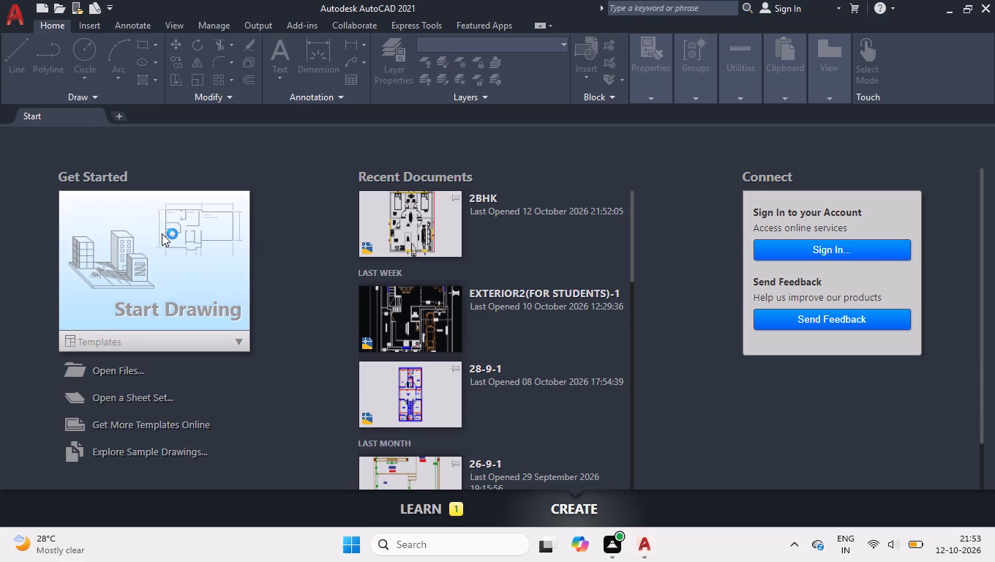
pyautogui.click(173, 241)
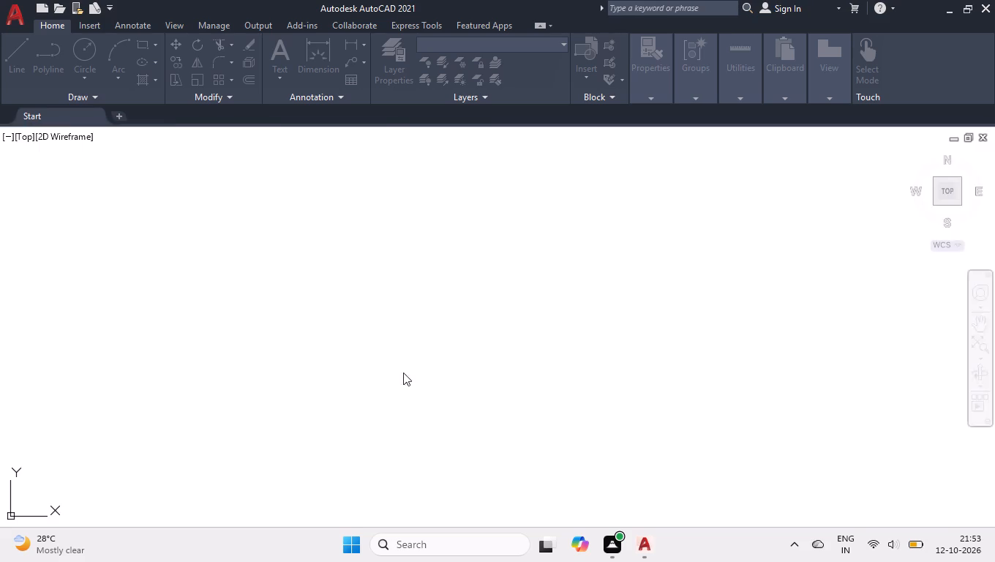
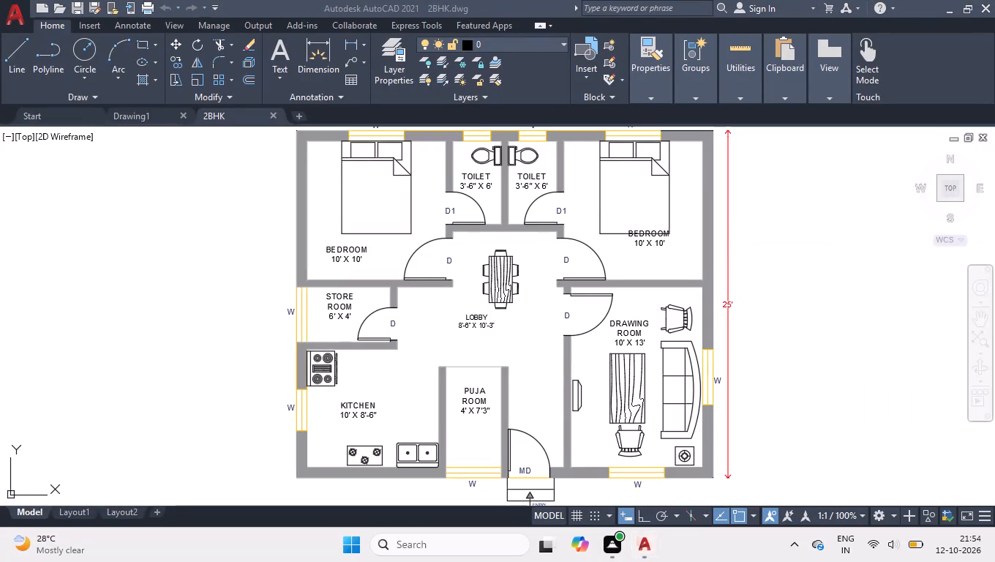
# Close the 2BHK drawing without saving its changes.
pyautogui.click(948, 193)
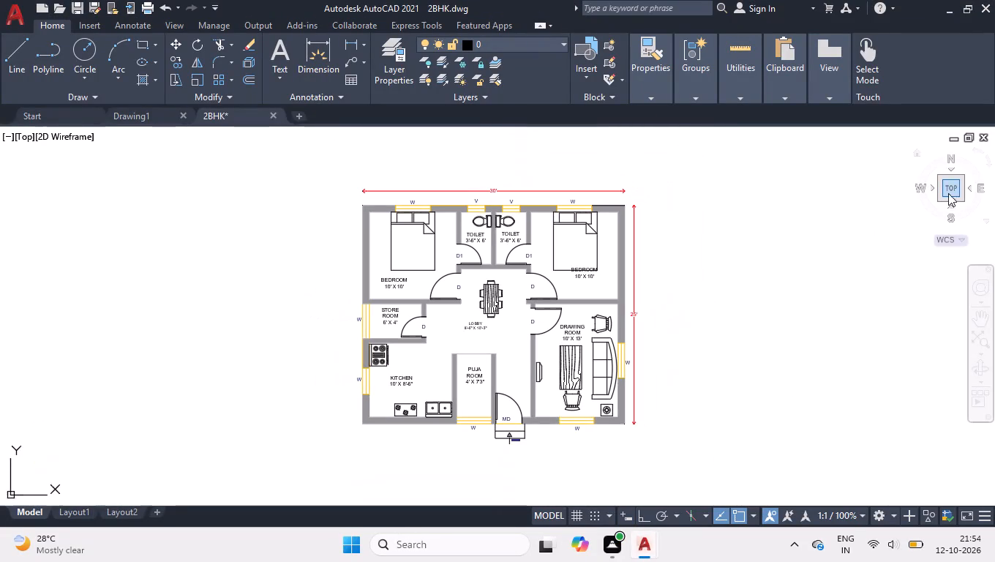
pyautogui.click(271, 116)
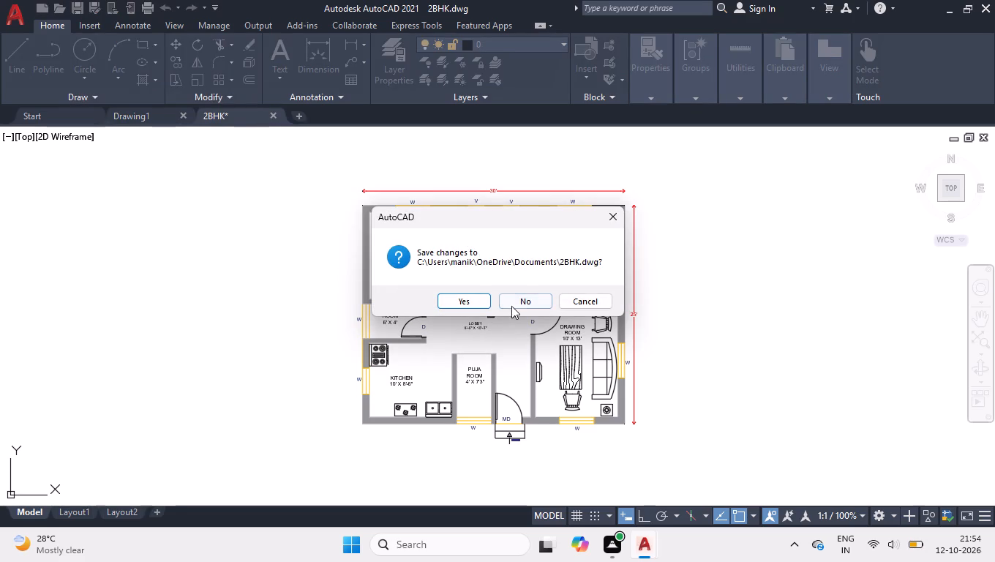
pyautogui.click(512, 305)
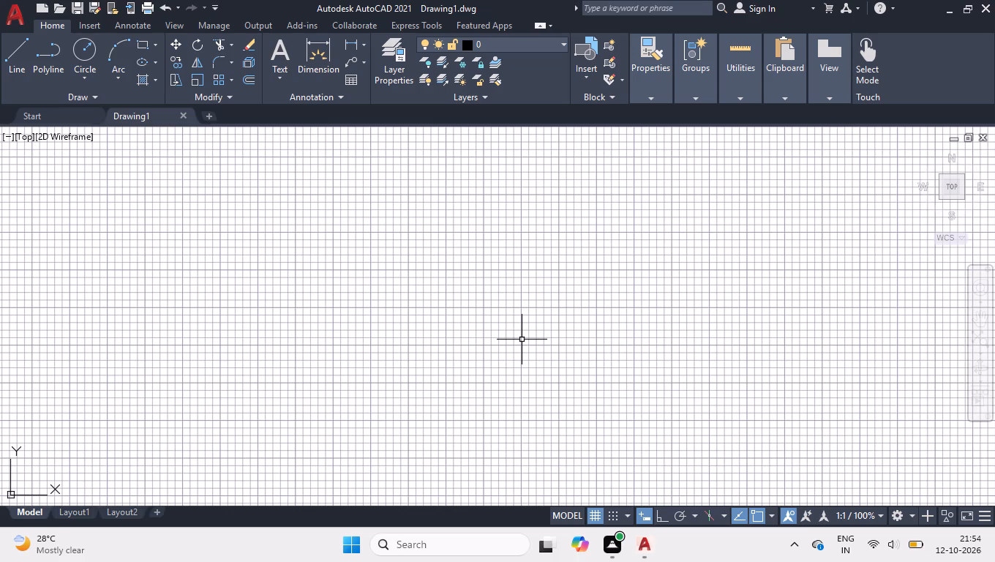
# Turn off the grid display and turn on Ortho mode in the blank drawing.
pyautogui.click(593, 518)
pyautogui.click(658, 517)
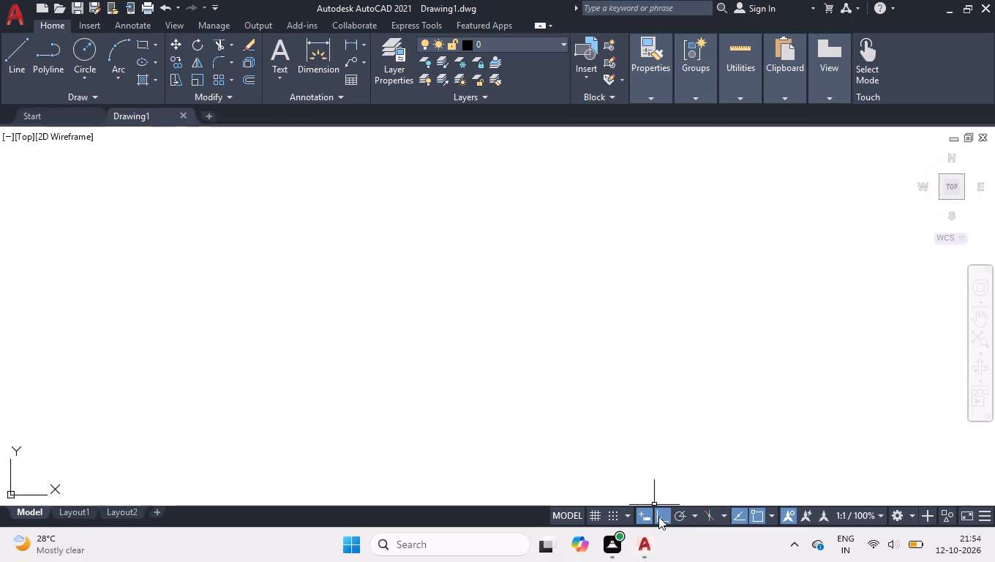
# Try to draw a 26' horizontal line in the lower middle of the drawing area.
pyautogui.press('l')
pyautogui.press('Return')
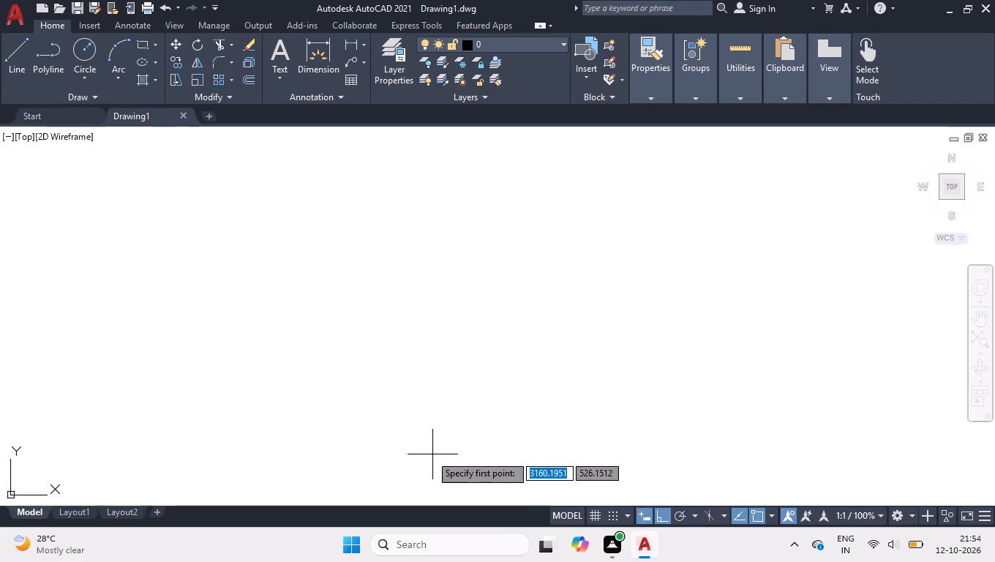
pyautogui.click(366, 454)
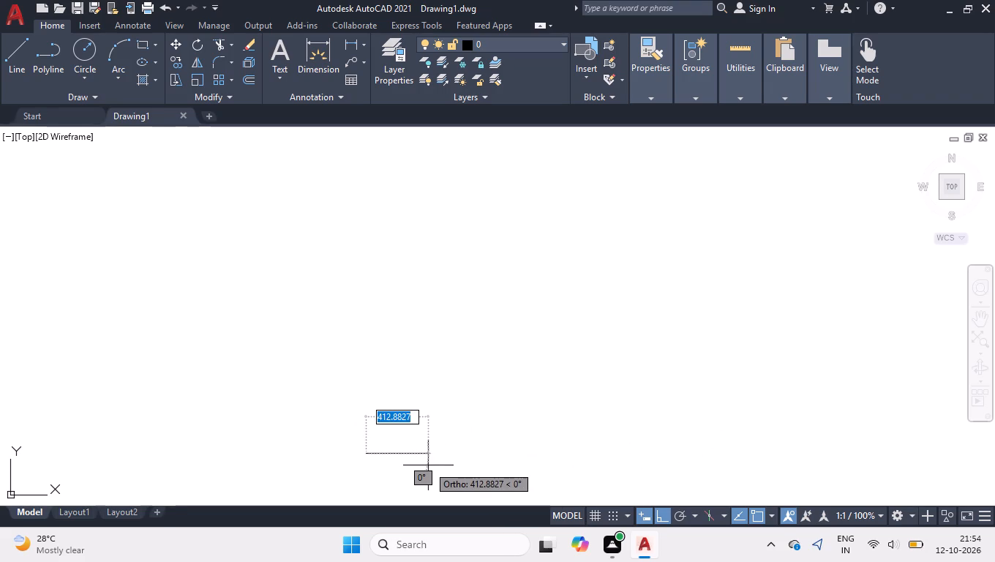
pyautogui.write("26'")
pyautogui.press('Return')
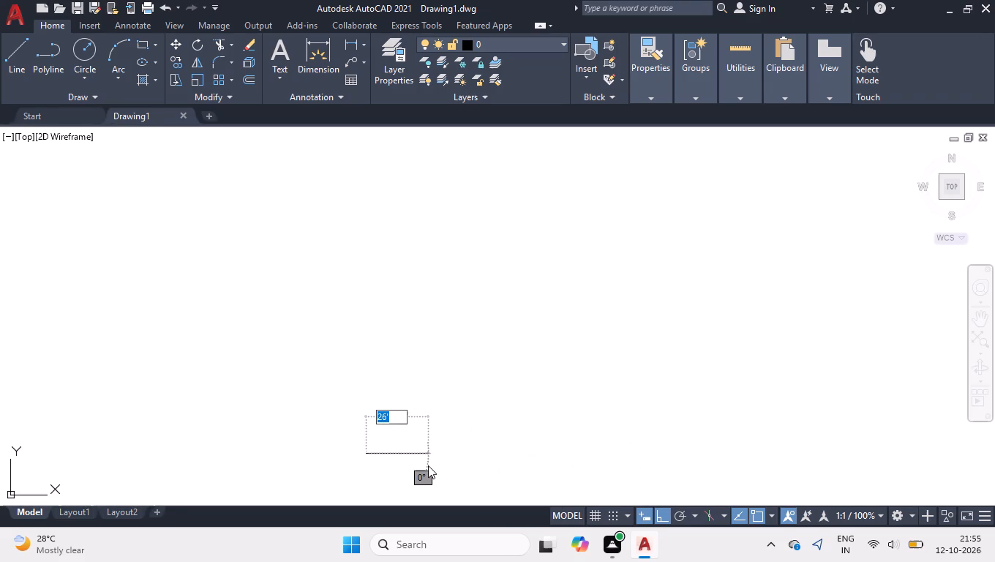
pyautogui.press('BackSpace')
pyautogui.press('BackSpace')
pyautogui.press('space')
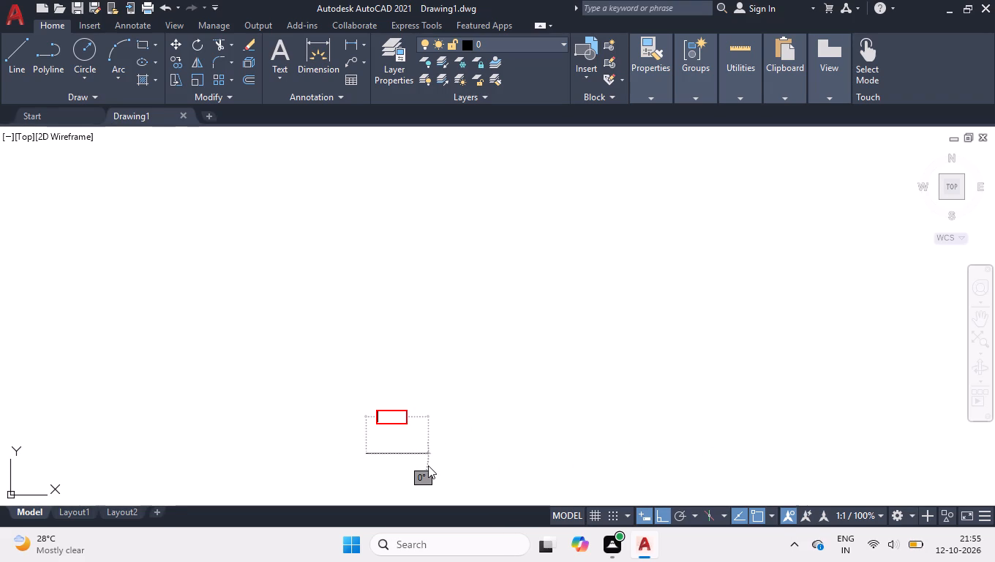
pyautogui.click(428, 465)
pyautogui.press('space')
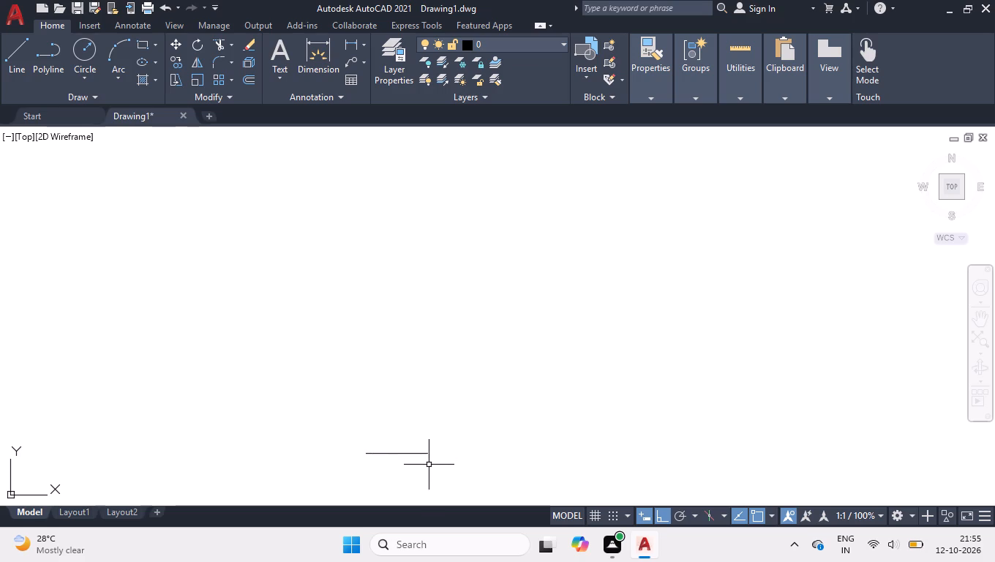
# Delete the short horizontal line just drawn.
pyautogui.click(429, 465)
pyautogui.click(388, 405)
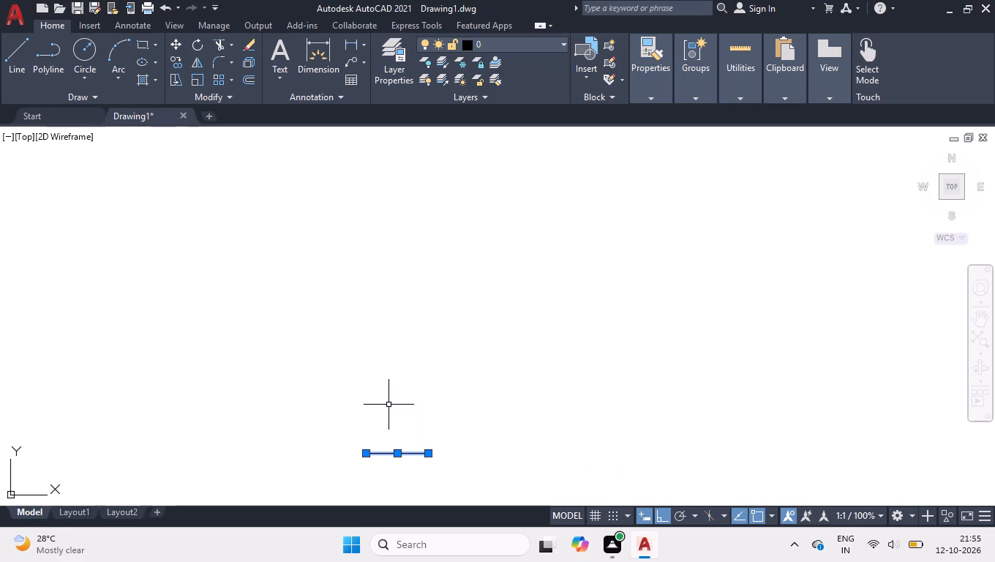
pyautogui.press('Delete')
# Configure the drawing units to Engineering length with 0'-0.0" precision and an insertion scale in inches.
pyautogui.write('un')
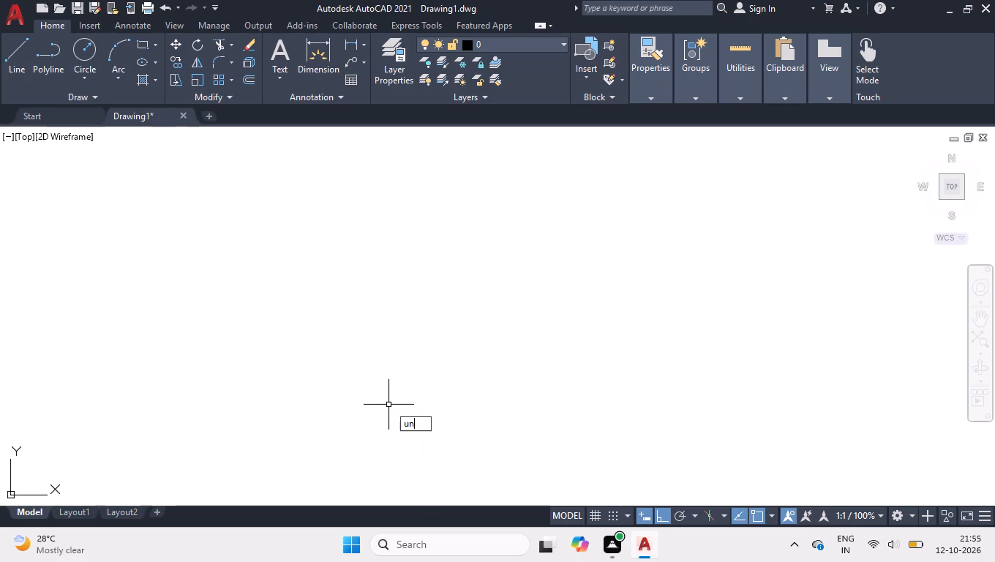
pyautogui.press('Return')
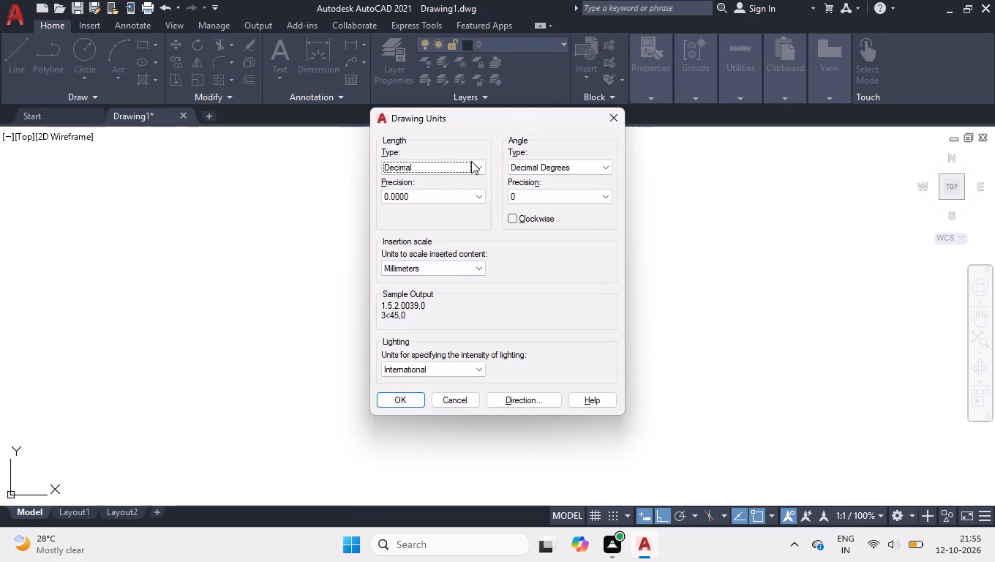
pyautogui.click(433, 165)
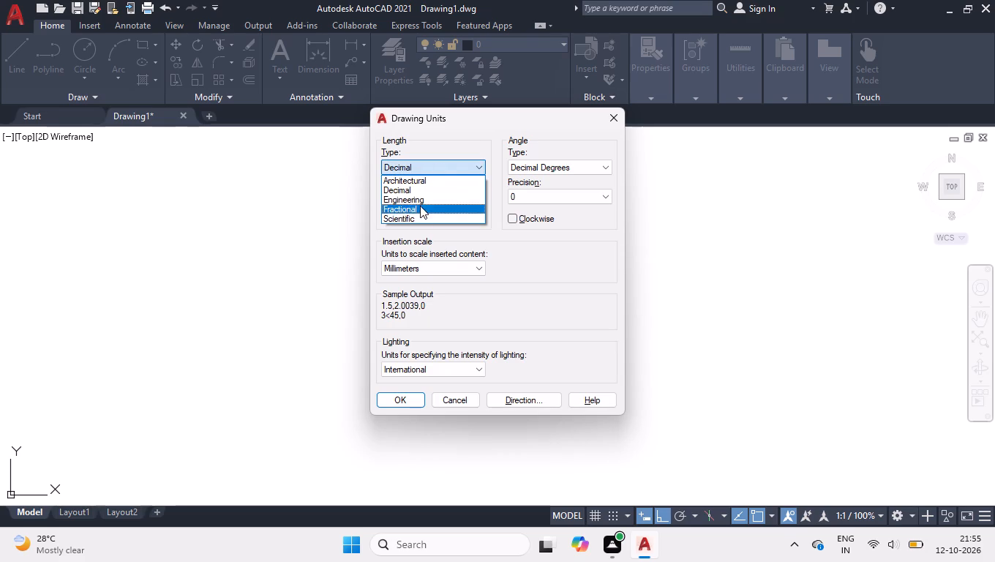
pyautogui.click(421, 202)
pyautogui.click(423, 195)
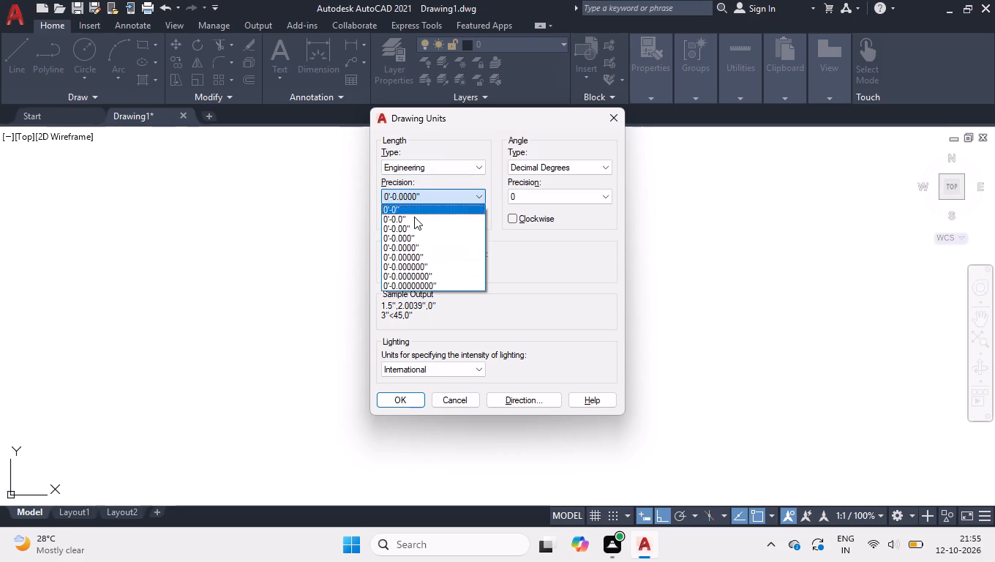
pyautogui.click(411, 219)
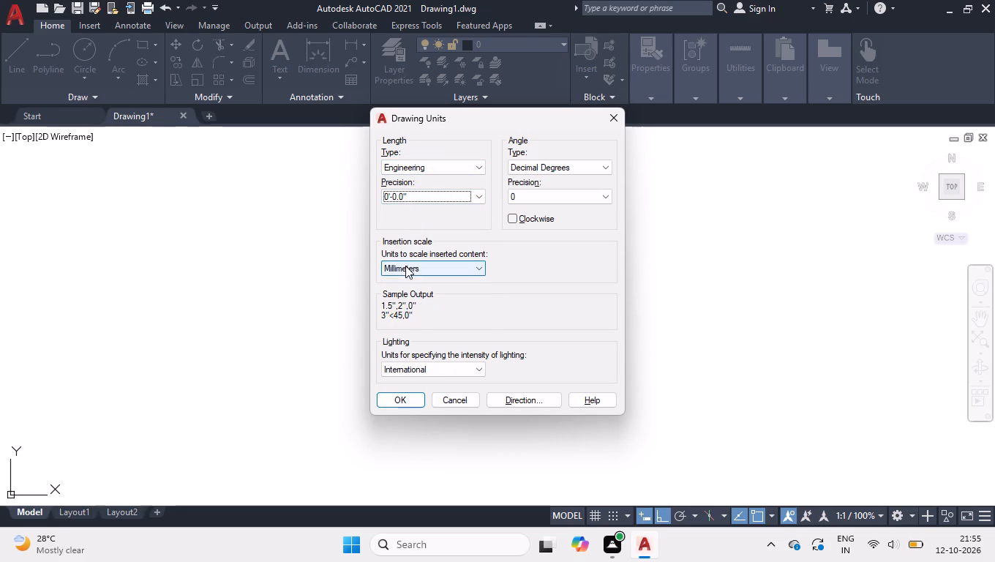
pyautogui.click(405, 266)
pyautogui.click(399, 292)
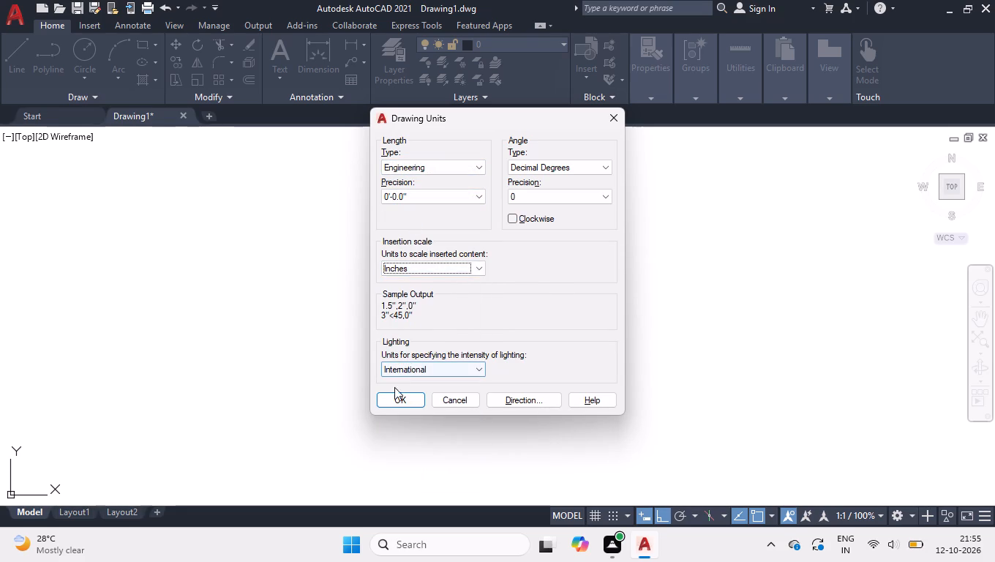
pyautogui.click(395, 395)
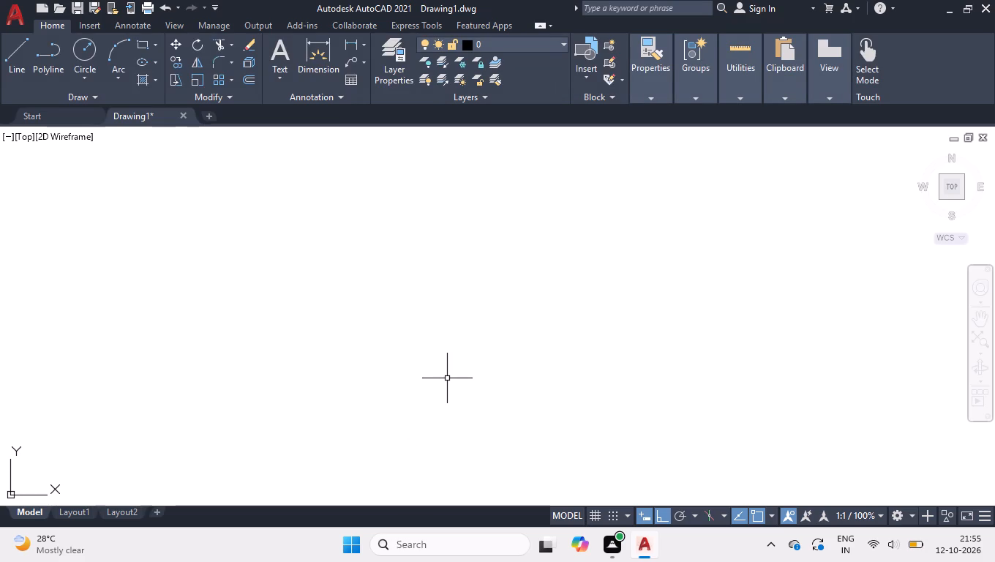
# Modify the ISO-25 dimension style's extension lines: extend 1" beyond dim lines, offset 1" from origin, and enable fixed length.
pyautogui.press('d')
pyautogui.press('Return')
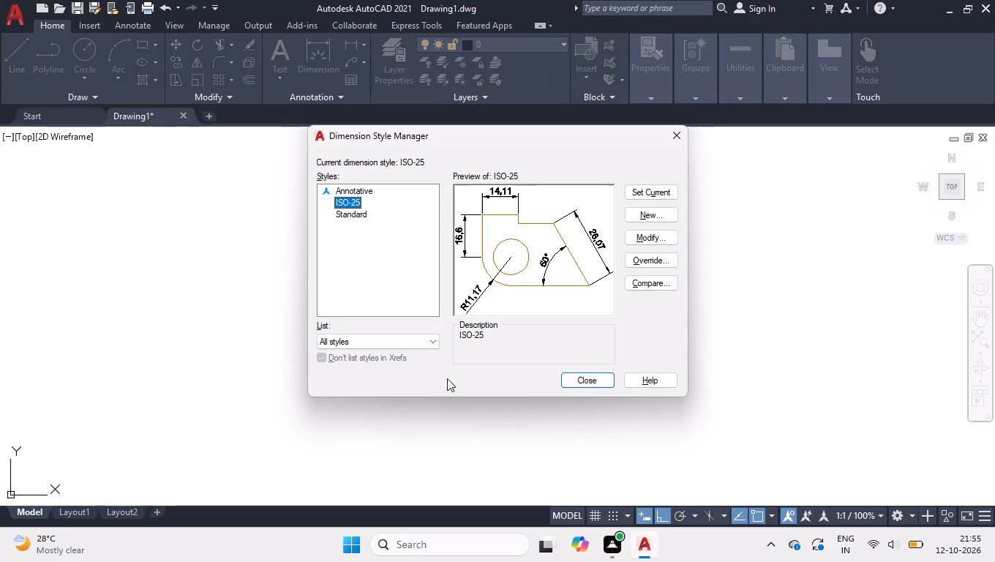
pyautogui.click(650, 244)
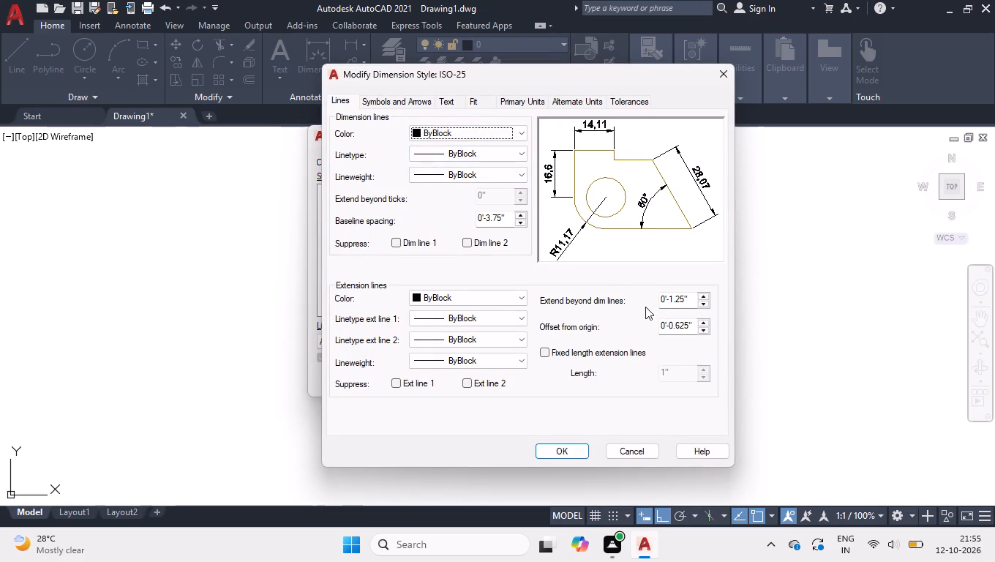
pyautogui.moveTo(690, 299); pyautogui.dragTo(568, 310)
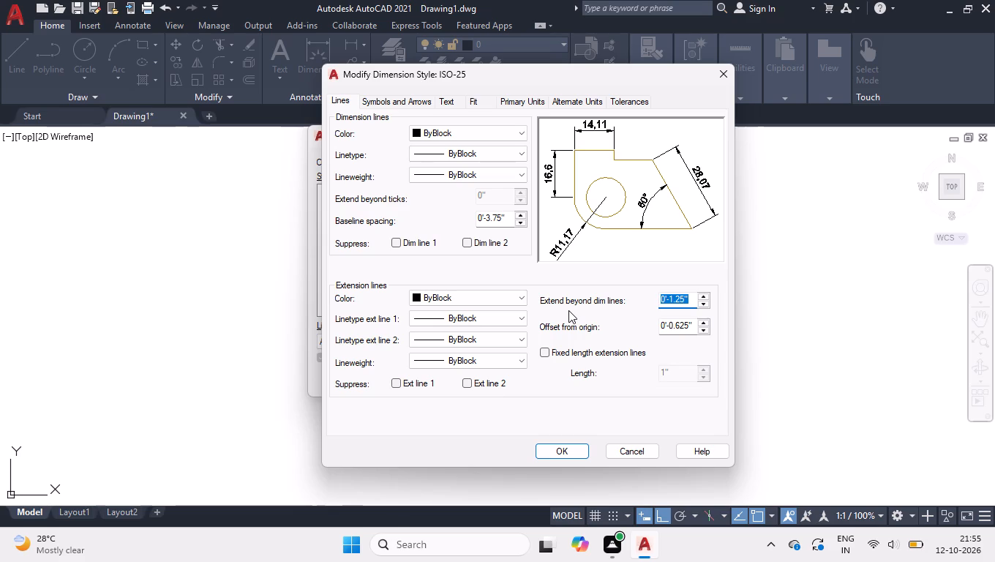
pyautogui.press('1')
pyautogui.press('Return')
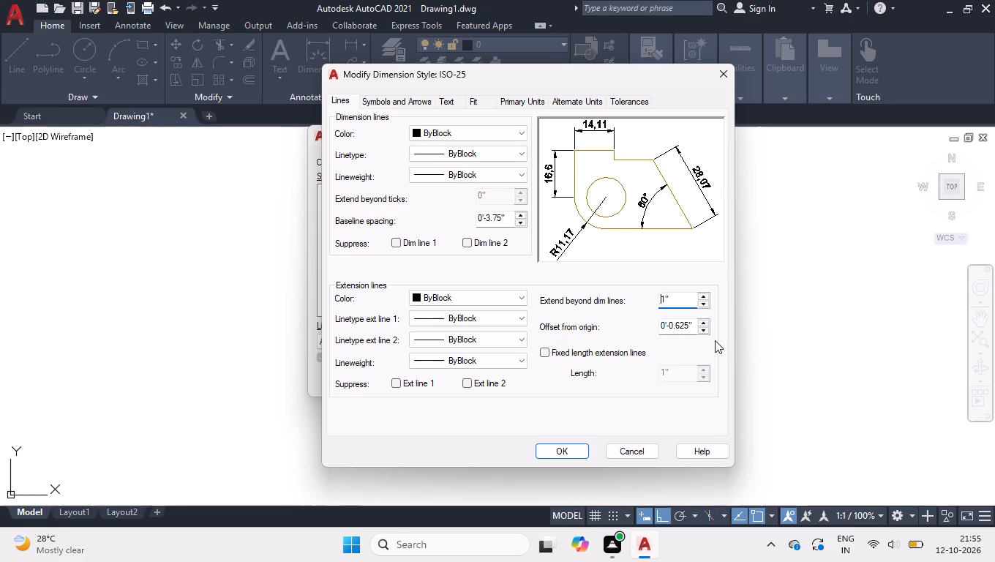
pyautogui.moveTo(696, 327); pyautogui.dragTo(563, 330)
pyautogui.press('1')
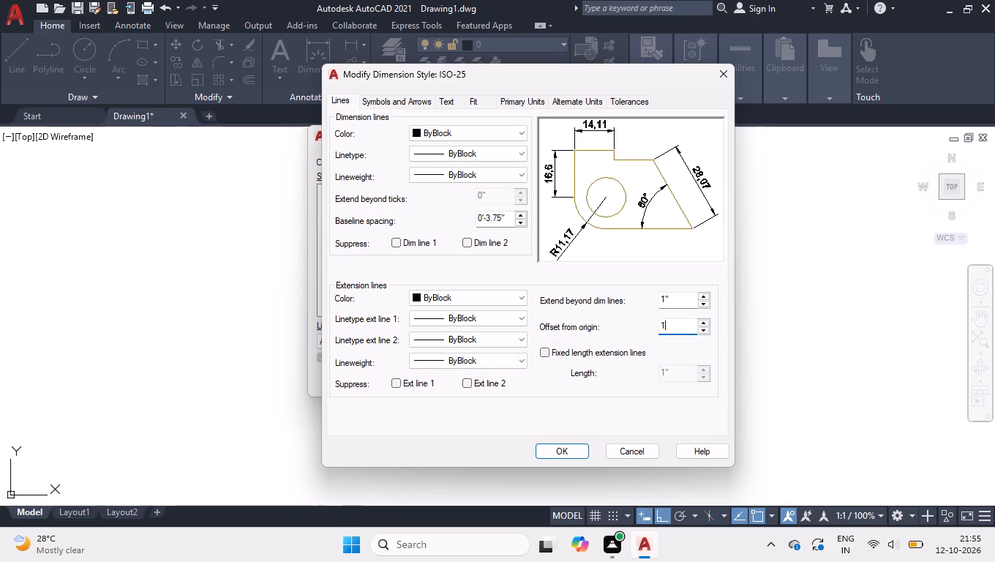
pyautogui.press('Return')
pyautogui.click(601, 353)
# Open the first arrowhead choice in the ISO-25 dimension style's arrow settings.
pyautogui.click(384, 107)
pyautogui.click(391, 154)
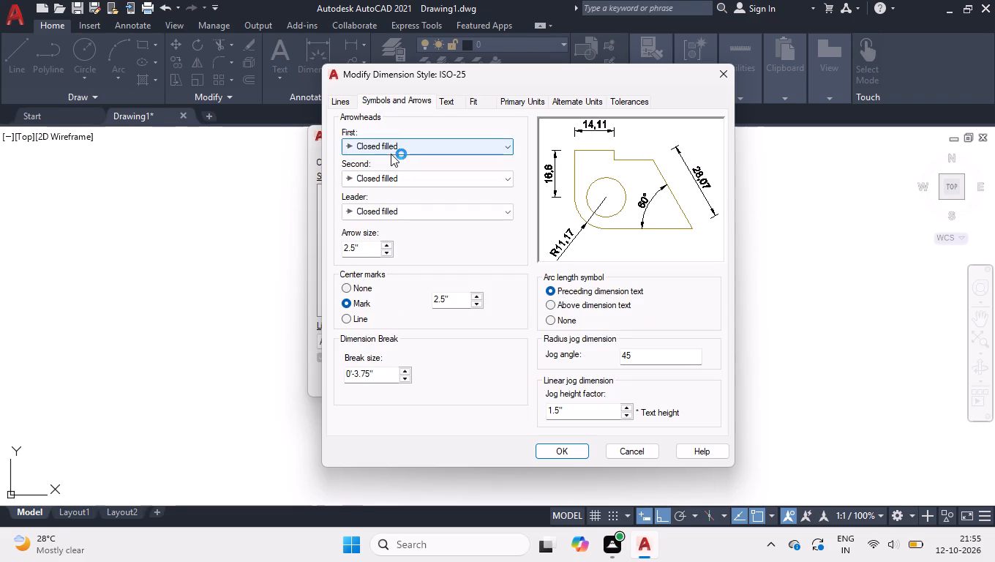
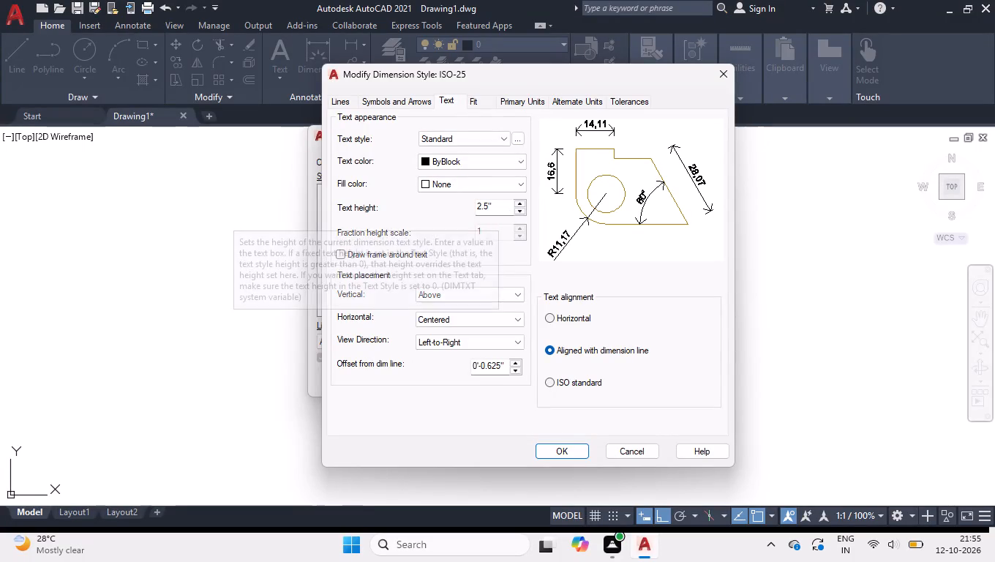
# Set the ISO-25 dimension style's text height to 6".
pyautogui.moveTo(498, 208); pyautogui.dragTo(394, 221)
pyautogui.press('6')
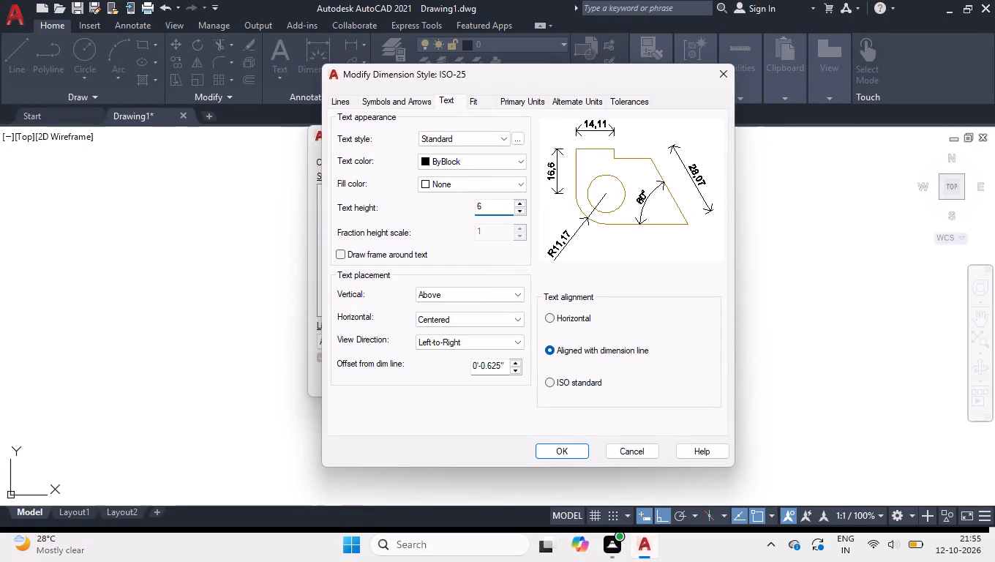
pyautogui.press('Return')
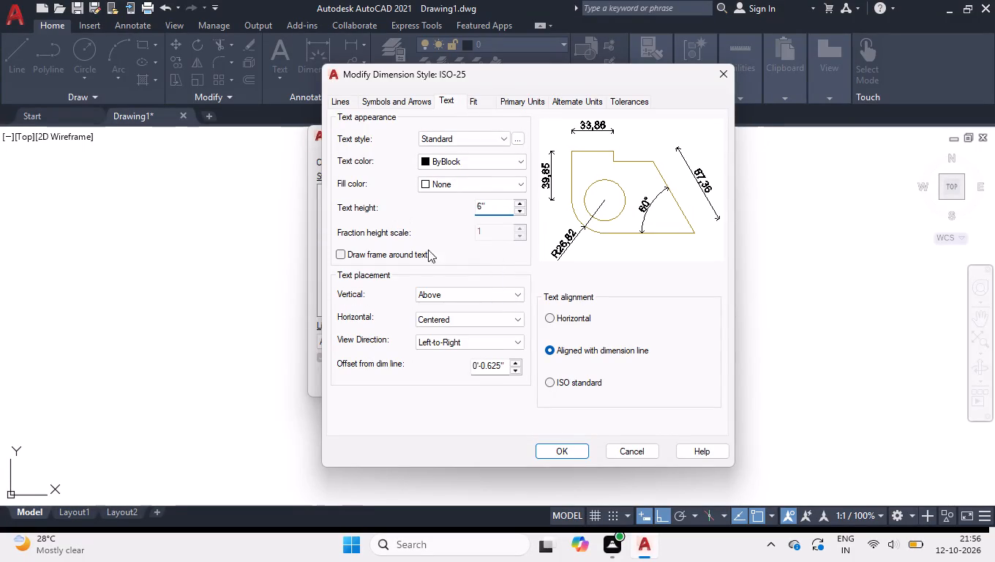
# Set the ISO-25 style's primary linear units to Engineering with 0'-0.0" precision, and save the modified style.
pyautogui.click(506, 102)
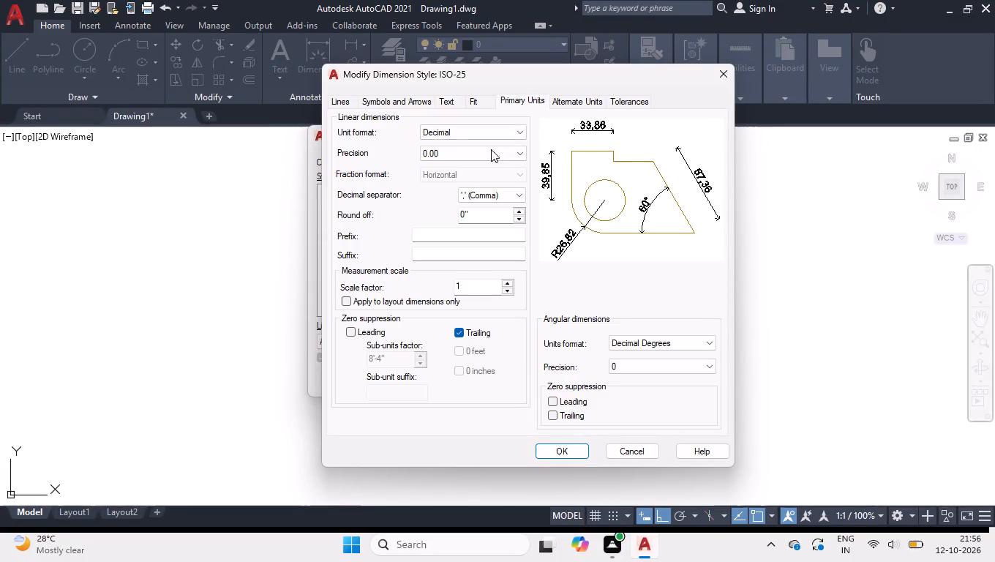
pyautogui.click(486, 135)
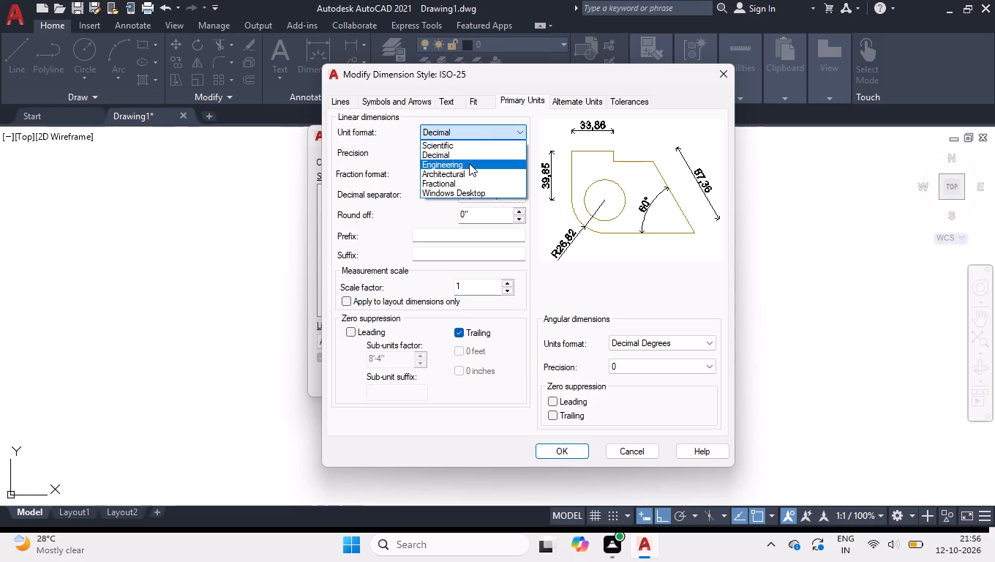
pyautogui.click(469, 163)
pyautogui.click(470, 157)
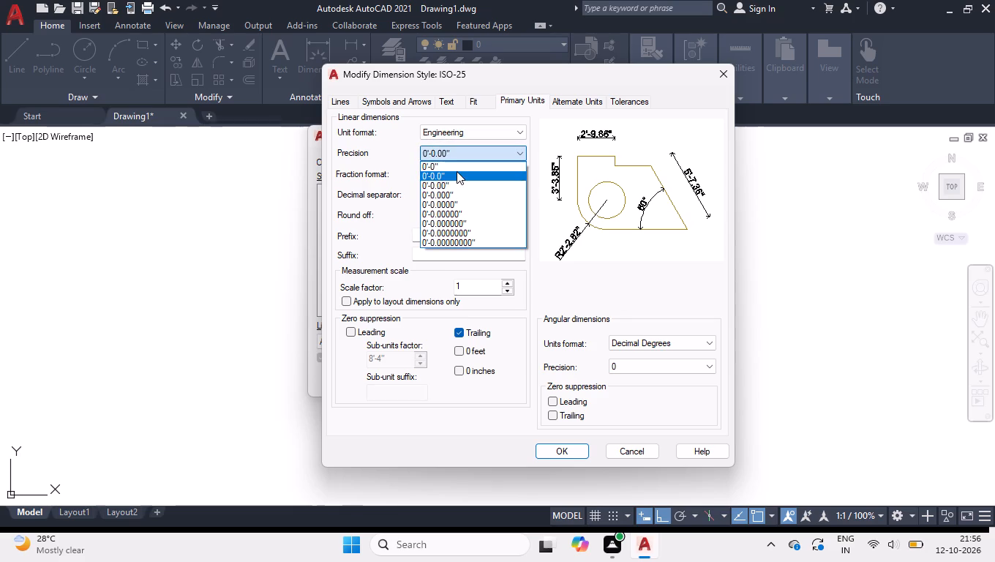
pyautogui.click(456, 176)
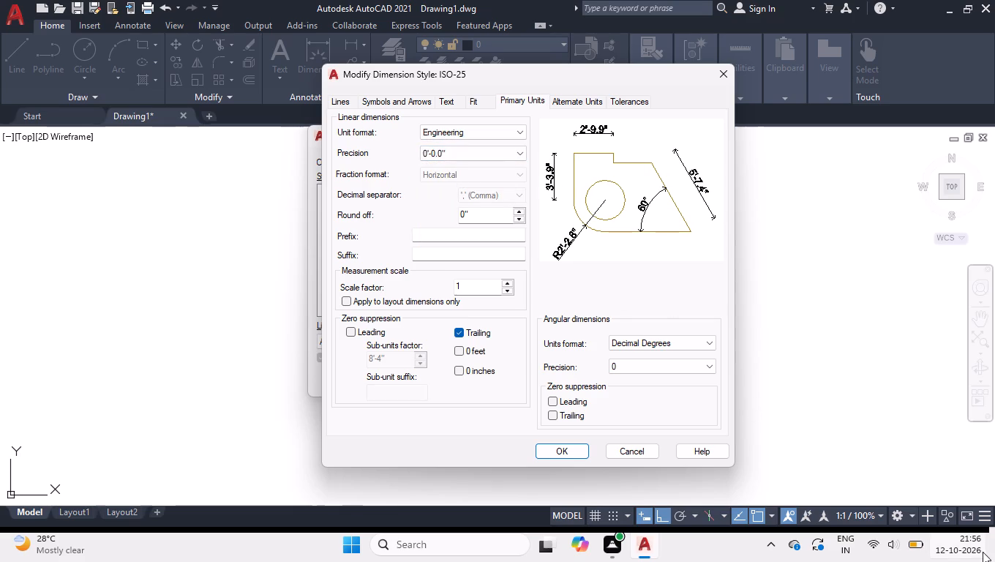
pyautogui.click(746, 550)
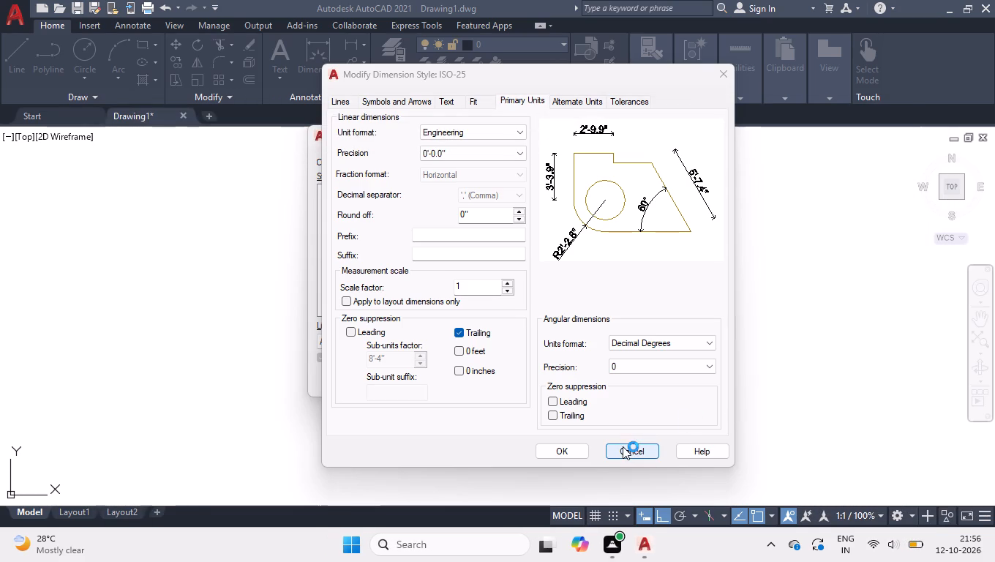
pyautogui.click(552, 446)
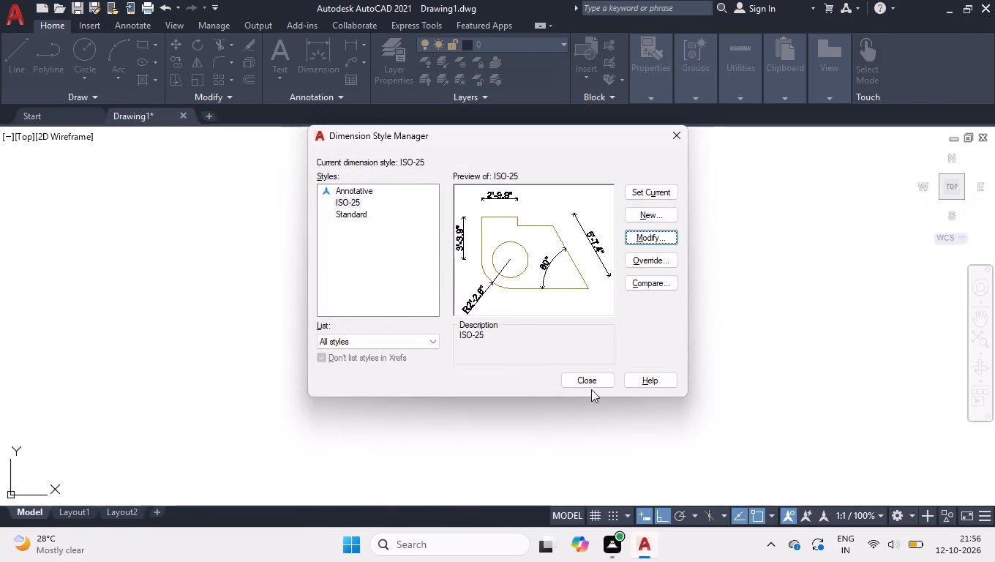
pyautogui.click(590, 382)
# Draw a closed rectangular outline 26' wide and 35' high with the Line command.
pyautogui.press('l')
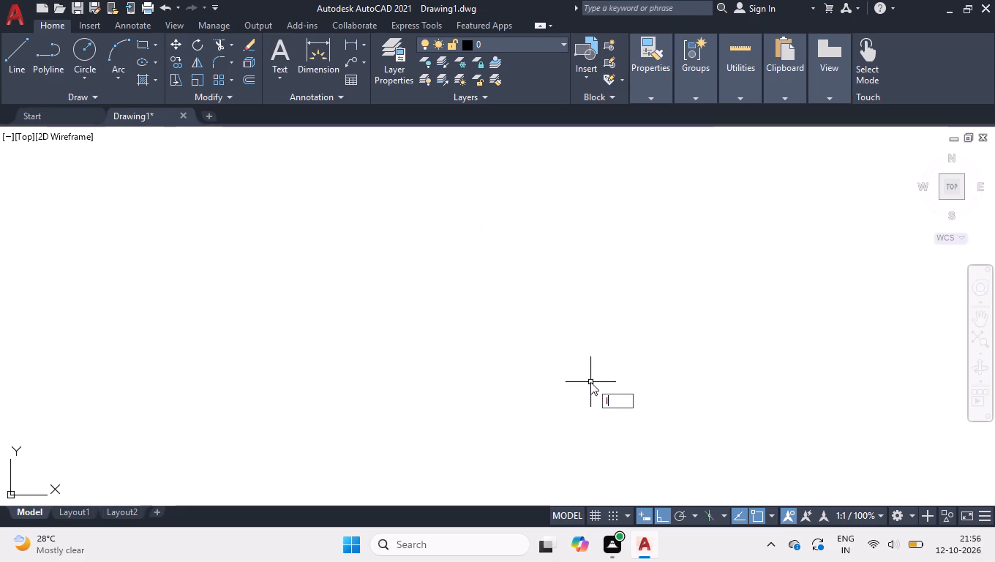
pyautogui.press('Return')
pyautogui.moveTo(380, 454); pyautogui.dragTo(426, 462)
pyautogui.write("26'")
pyautogui.press('Return')
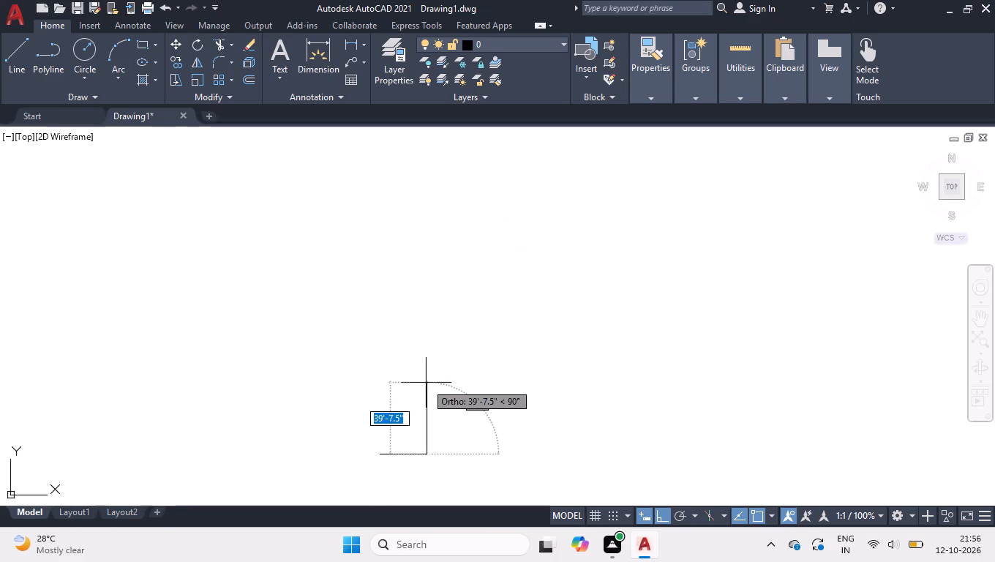
pyautogui.write("35'")
pyautogui.press('Return')
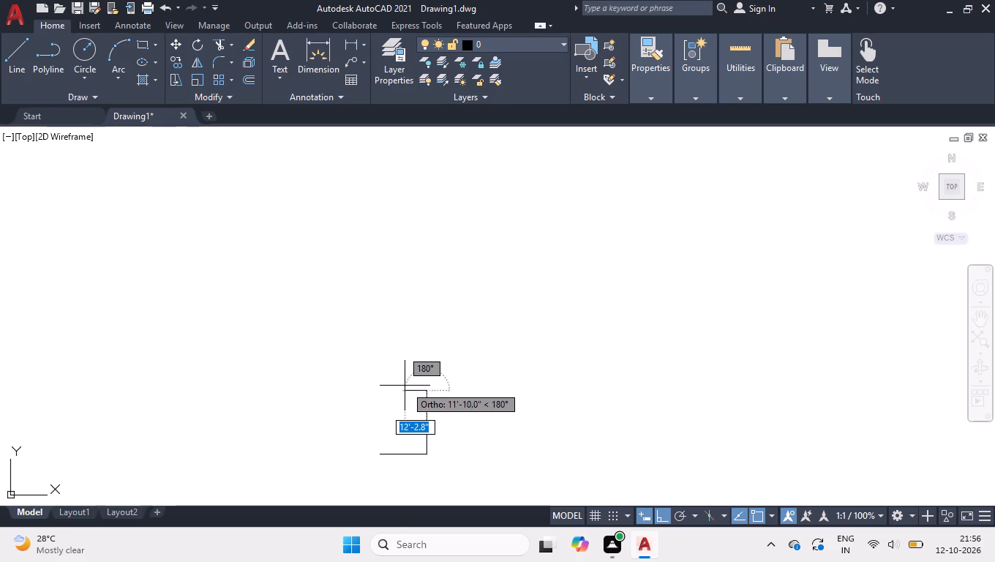
pyautogui.write("26'")
pyautogui.press('Return')
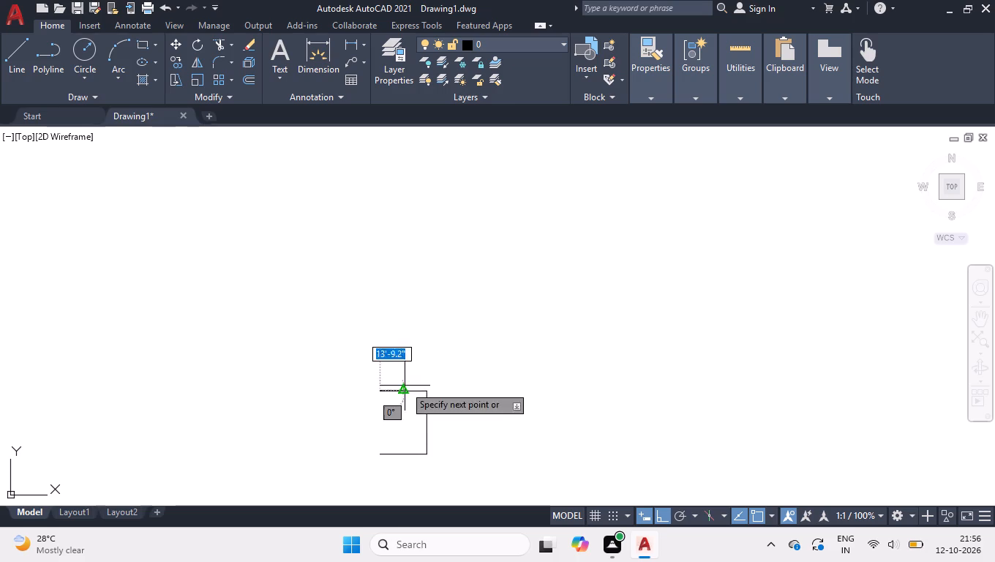
pyautogui.press('c')
pyautogui.press('Return')
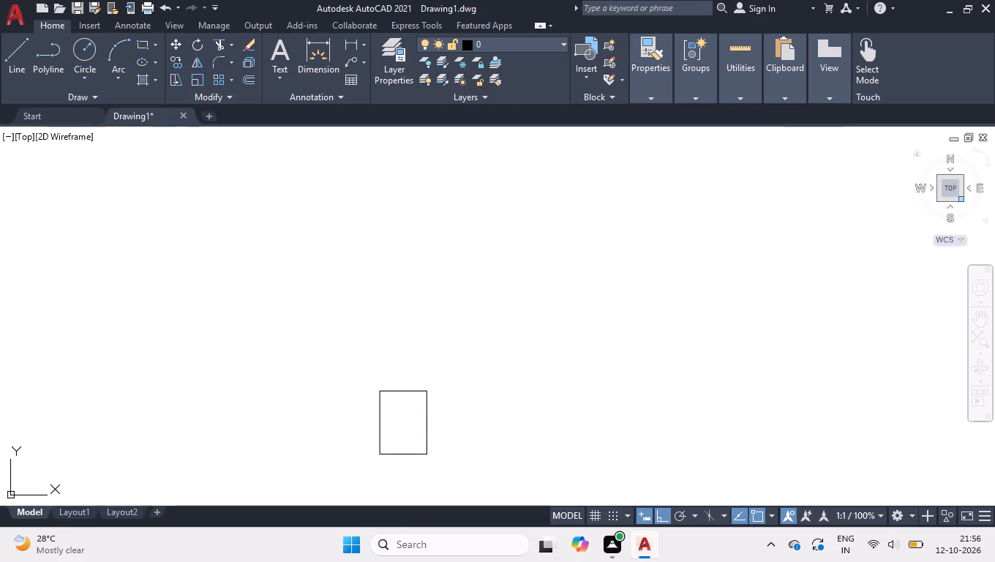
# Join the four lines of the rectangle into a single polyline.
pyautogui.click(958, 187)
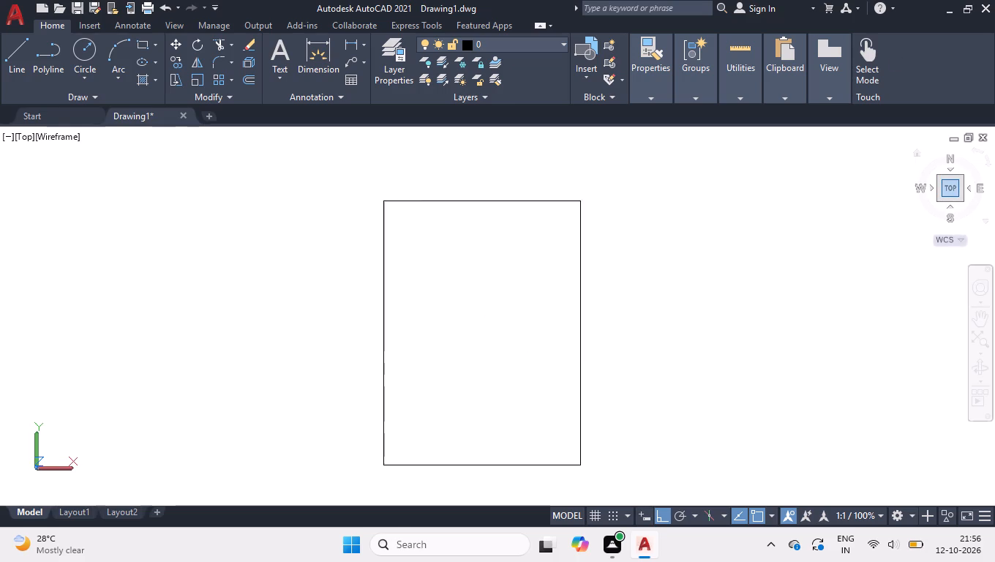
pyautogui.click(374, 149)
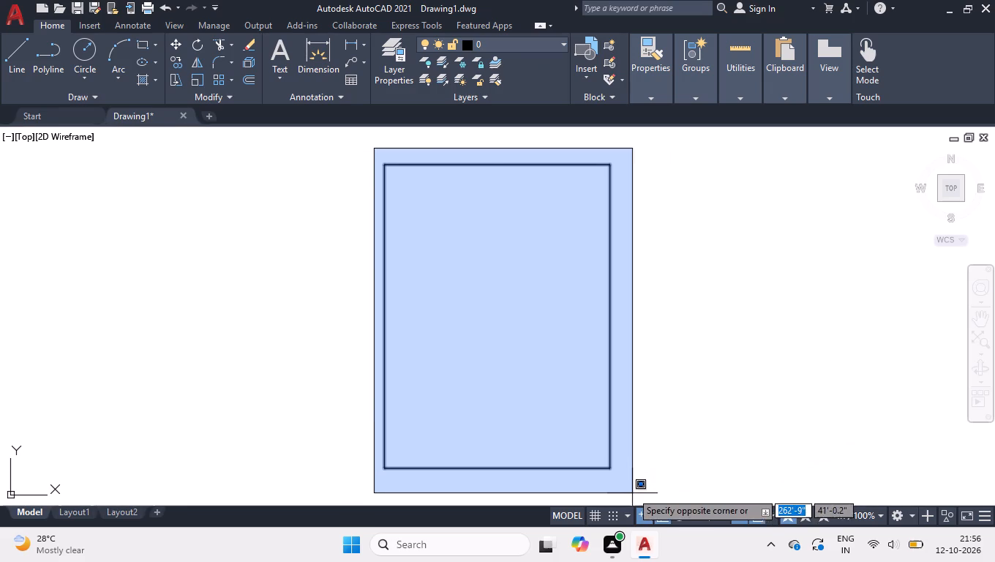
pyautogui.click(629, 486)
pyautogui.press('j')
pyautogui.press('Return')
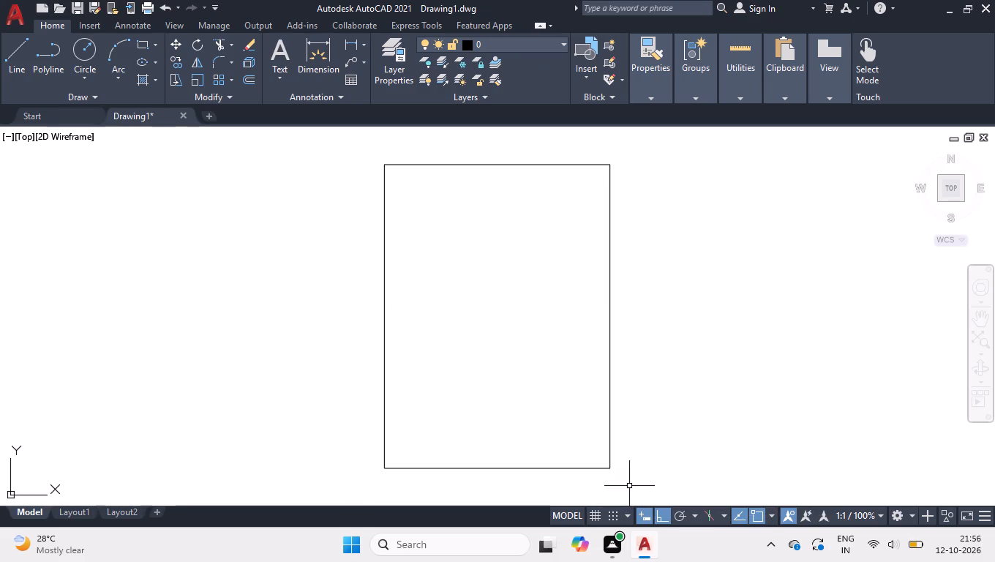
# Offset the rectangular outline 5" inward to form the outer wall thickness.
pyautogui.write('off')
pyautogui.press('Return')
pyautogui.press('5')
pyautogui.press('Return')
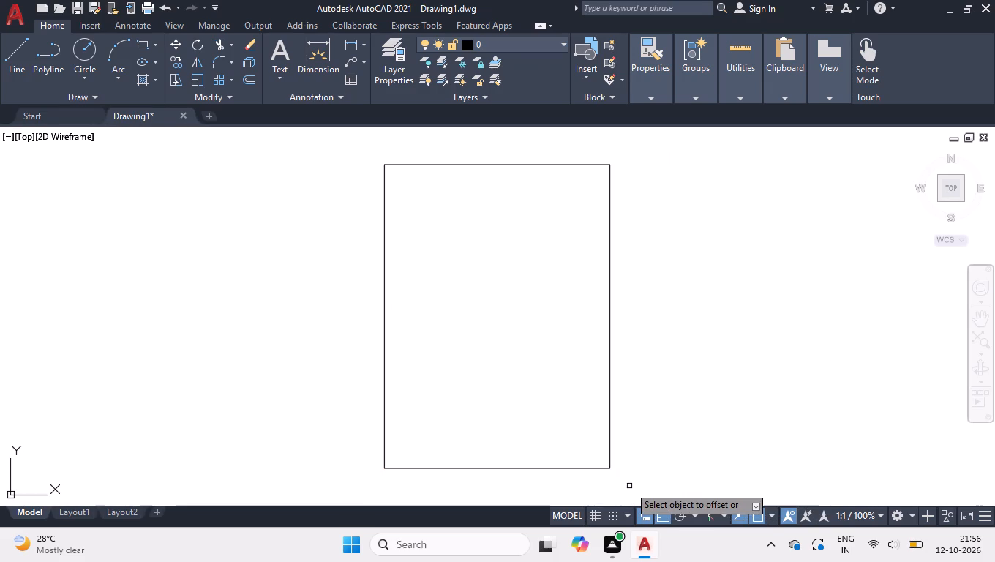
pyautogui.click(555, 468)
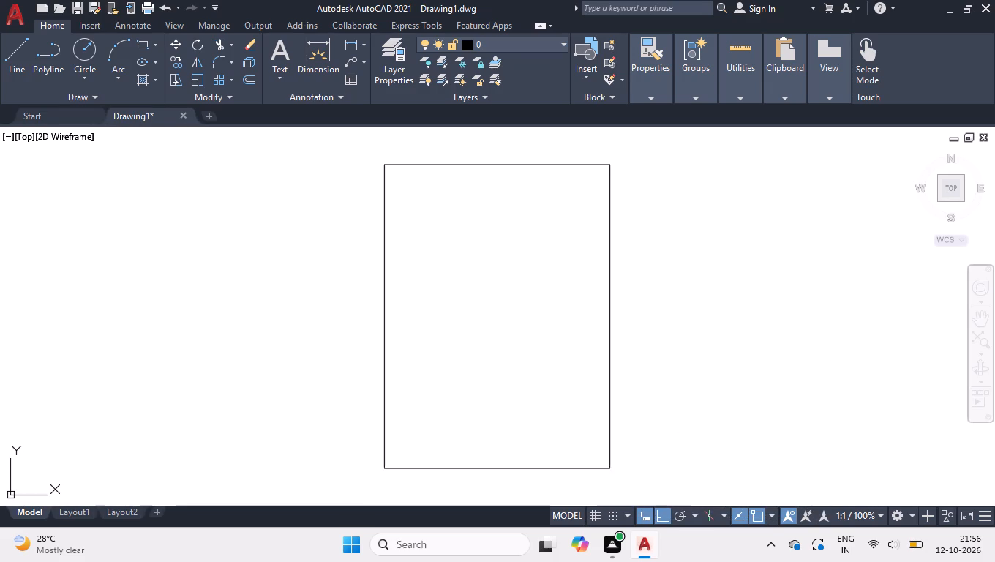
pyautogui.click(551, 435)
pyautogui.press('space')
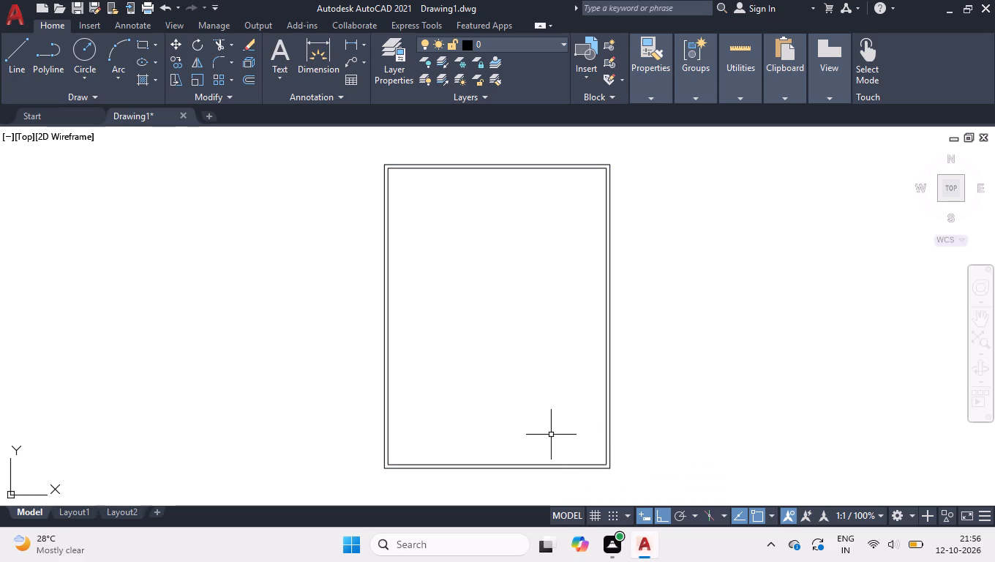
# Explode the outer and inner rectangles into separate lines.
pyautogui.click(551, 435)
pyautogui.click(533, 478)
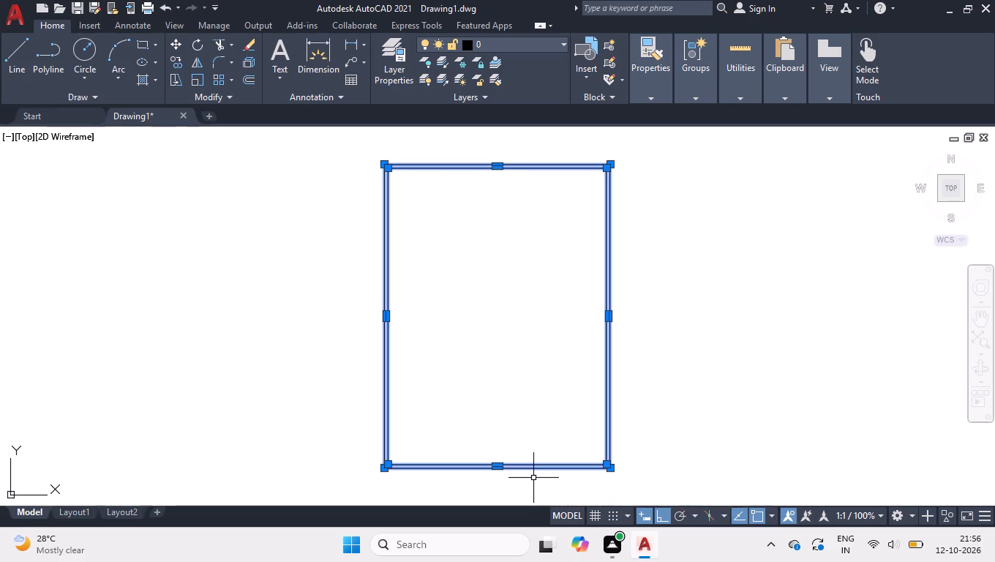
pyautogui.write('explo')
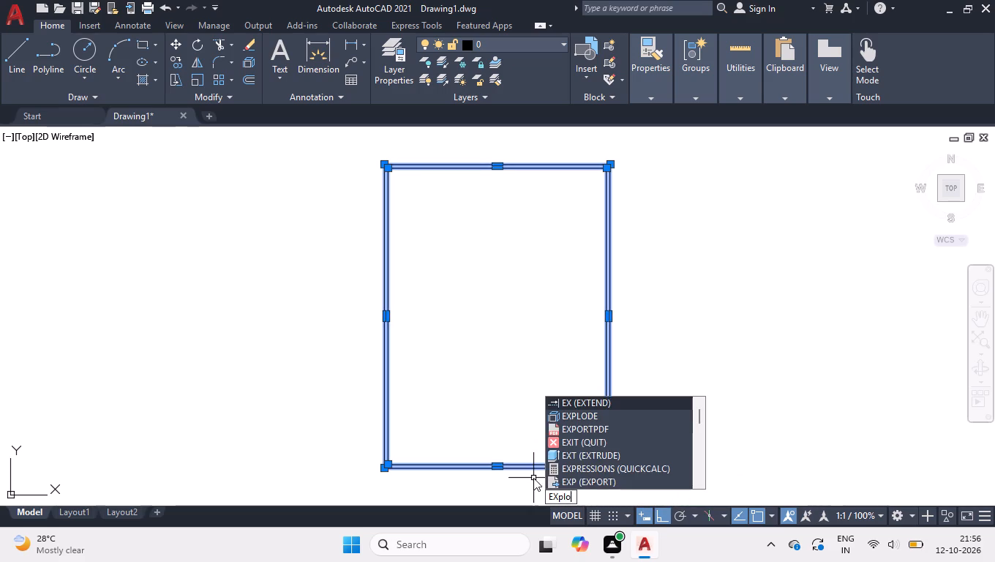
pyautogui.press('Return')
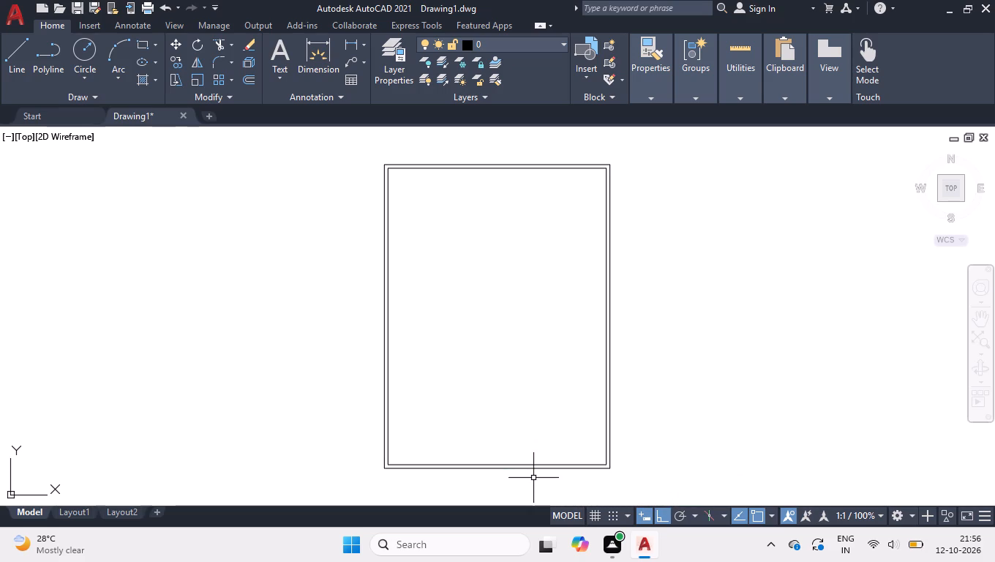
# Create the first horizontal partition wall by offsetting the inner top wall line 12' downward, and that line another 5".
pyautogui.write('off')
pyautogui.press('Return')
pyautogui.write("12'")
pyautogui.press('Return')
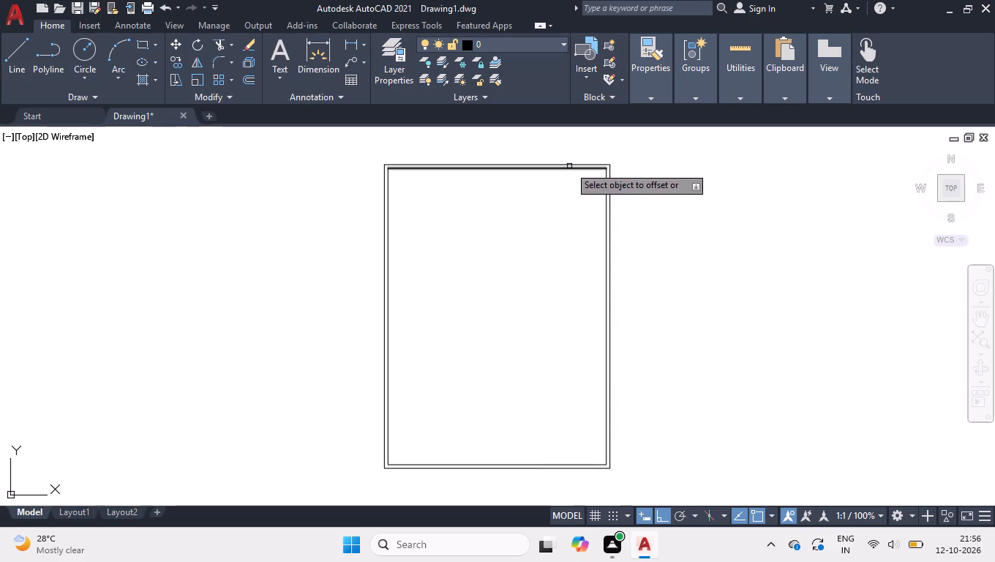
pyautogui.moveTo(569, 166); pyautogui.dragTo(549, 209)
pyautogui.click(549, 209)
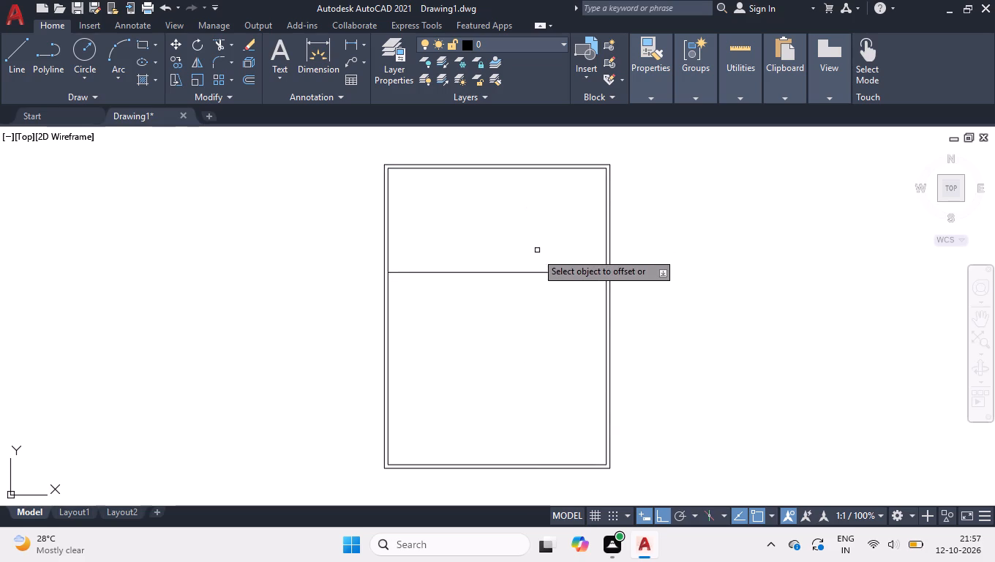
pyautogui.click(525, 271)
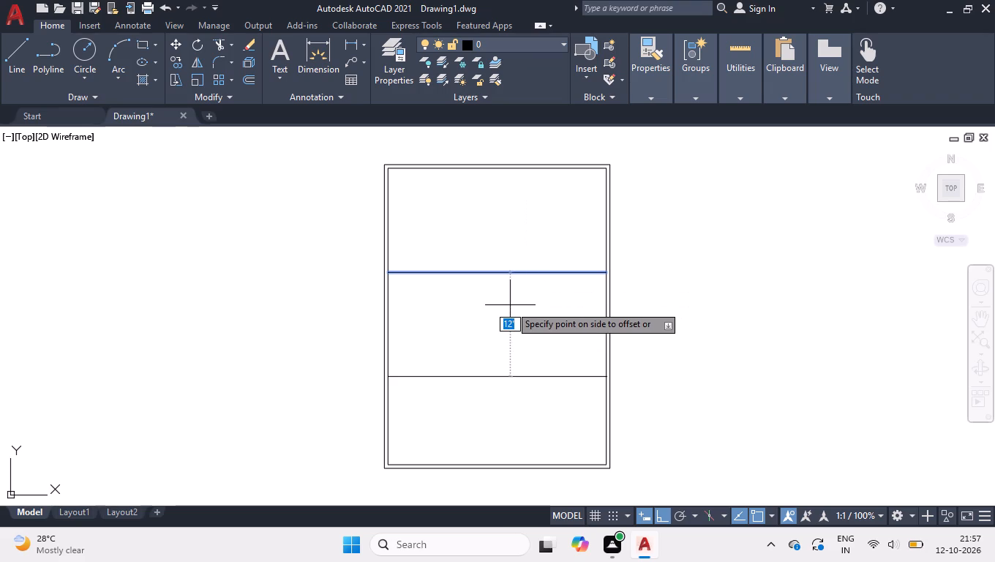
pyautogui.press('5')
pyautogui.press('Return')
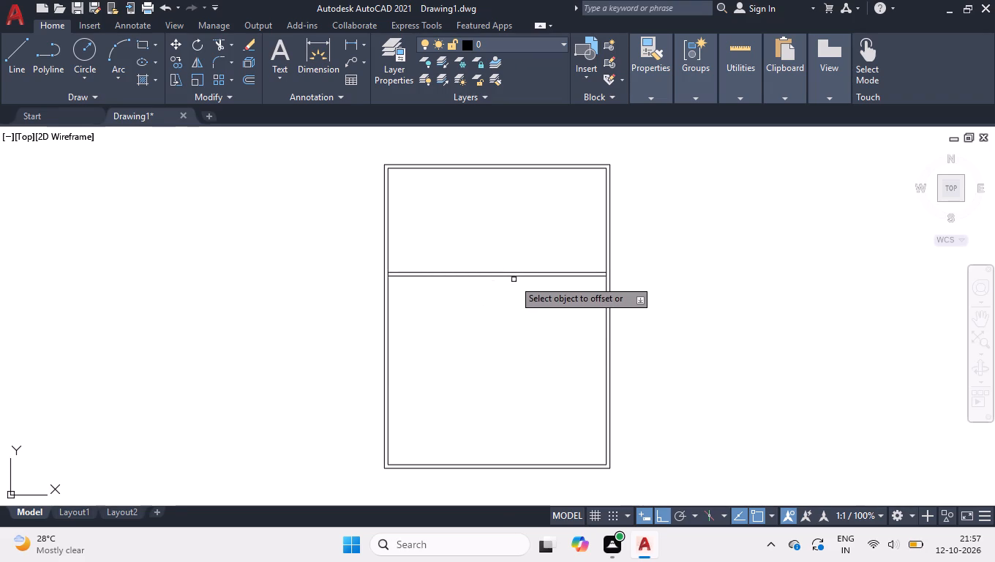
# Create the second horizontal partition by offsetting the first partition's lower line 8' downward, and the resulting line another 5".
pyautogui.click(509, 274)
pyautogui.write("8'")
pyautogui.press('Return')
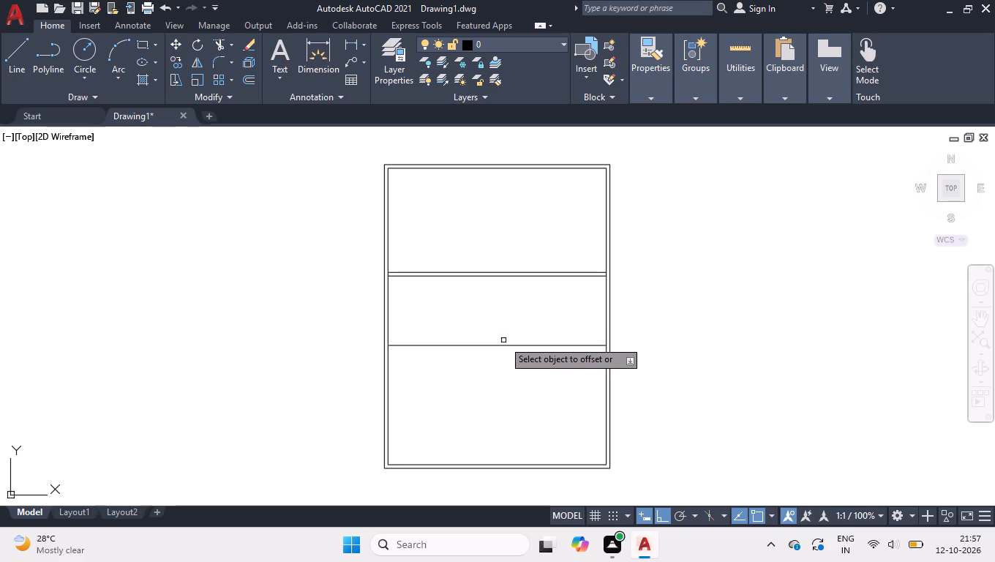
pyautogui.click(504, 343)
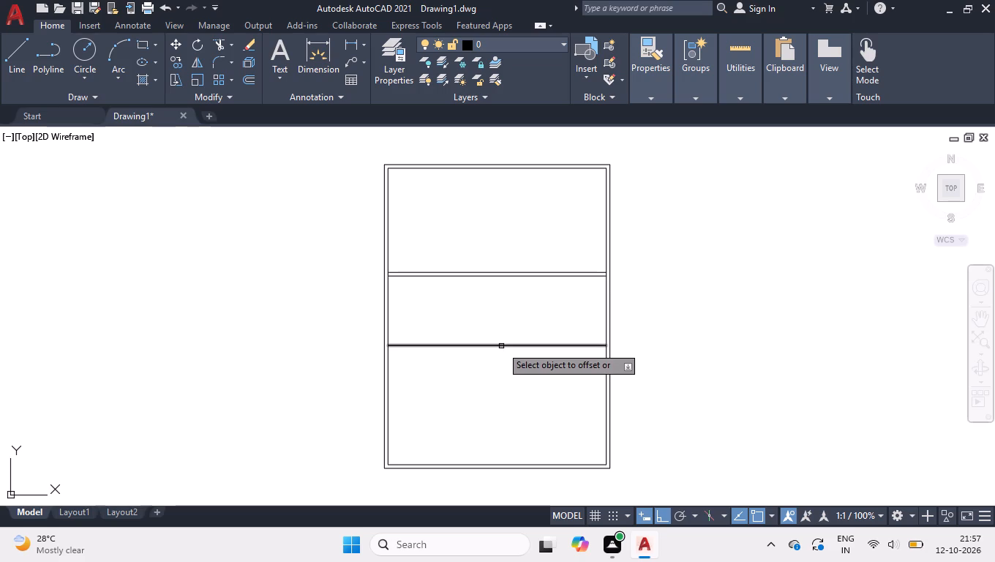
pyautogui.click(501, 346)
pyautogui.press('5')
pyautogui.press('Return')
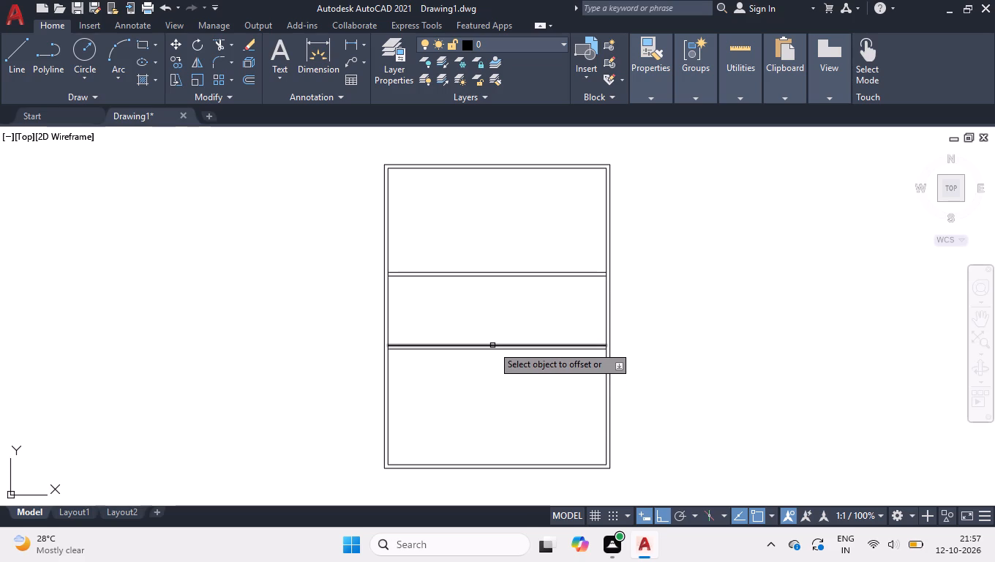
# Create the third horizontal partition by offsetting the second partition's lower line 10' downward, and the resulting line another 5".
pyautogui.click(494, 349)
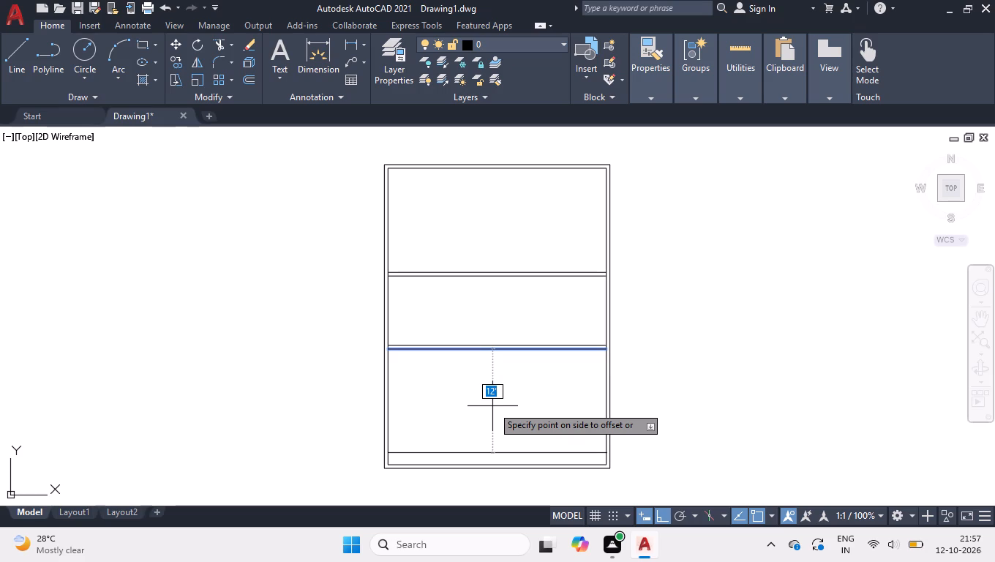
pyautogui.write("10'")
pyautogui.press('Return')
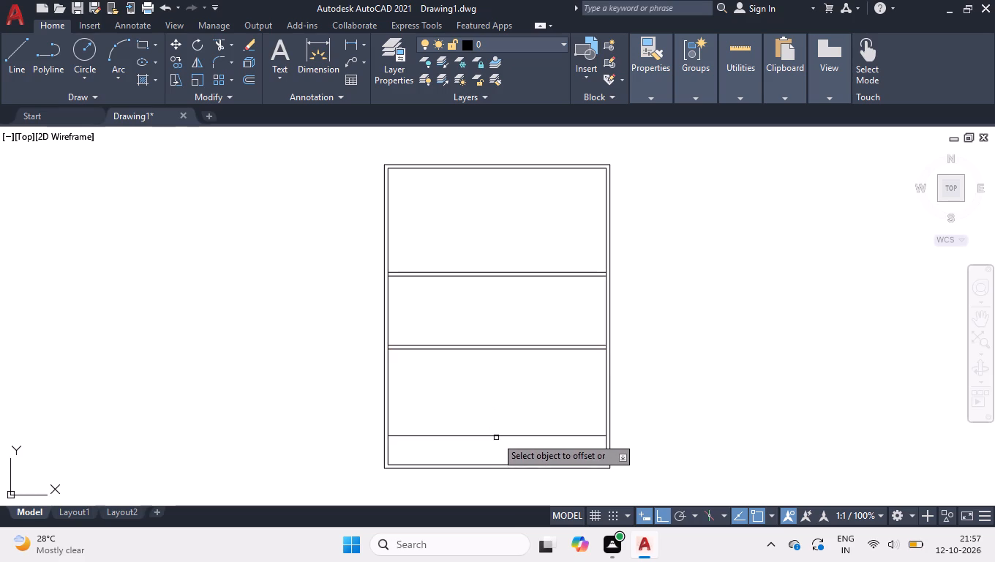
pyautogui.click(496, 435)
pyautogui.press('5')
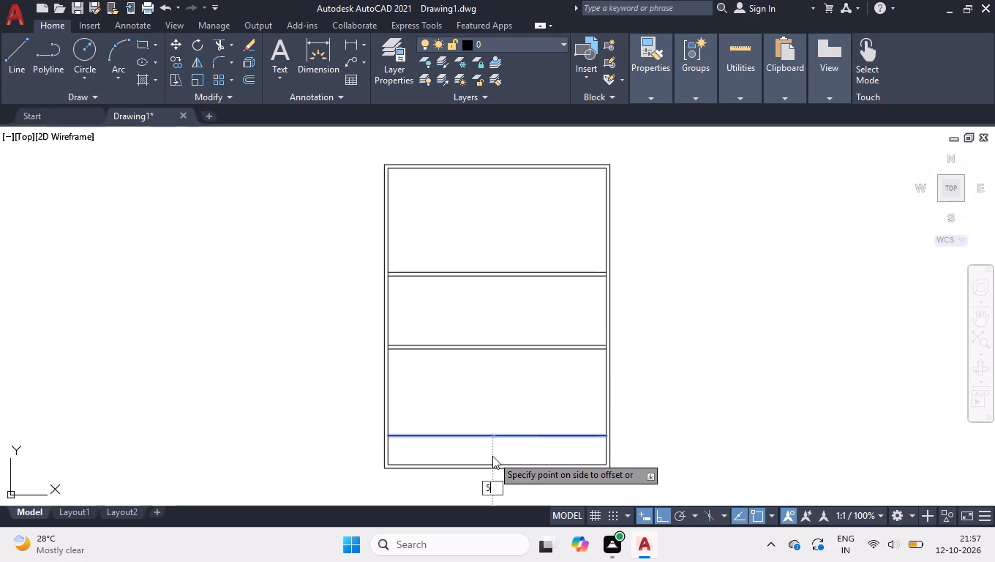
pyautogui.press('Return')
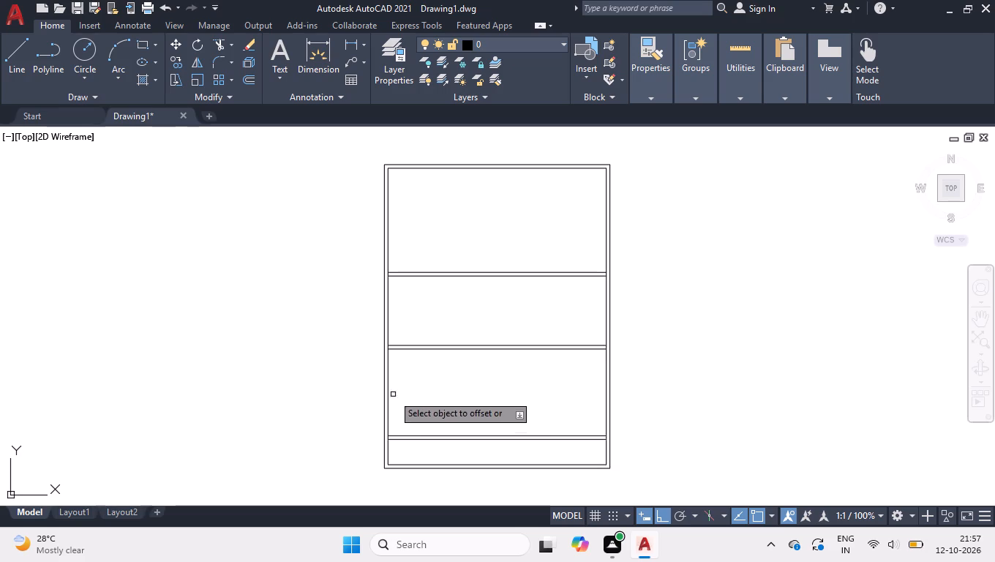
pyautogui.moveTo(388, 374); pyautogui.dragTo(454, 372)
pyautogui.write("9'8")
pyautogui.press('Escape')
# Create the first vertical partition wall by offsetting the inner left wall line 9'8" to the right, and that line another 5".
pyautogui.press('Return')
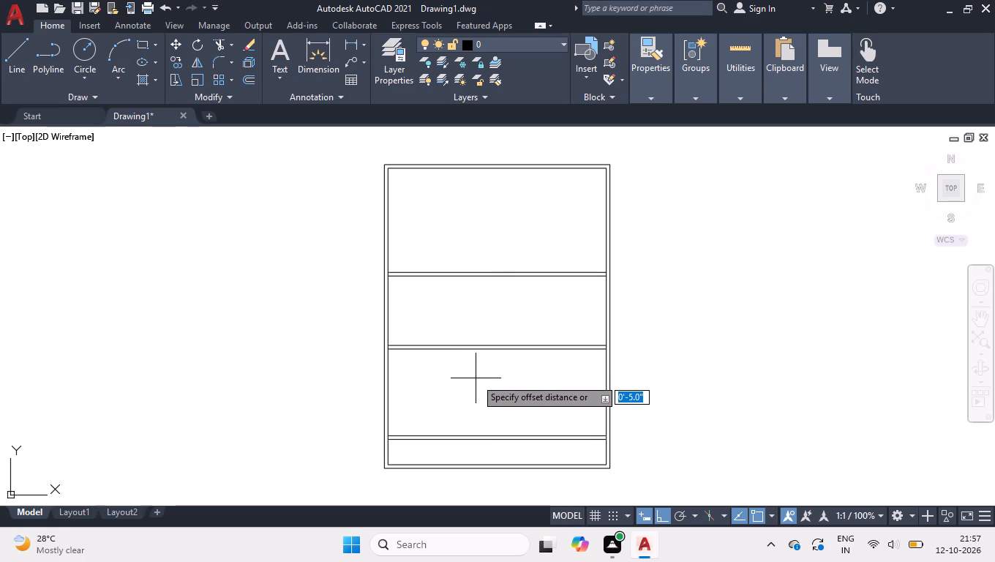
pyautogui.write("9'8")
pyautogui.press('Return')
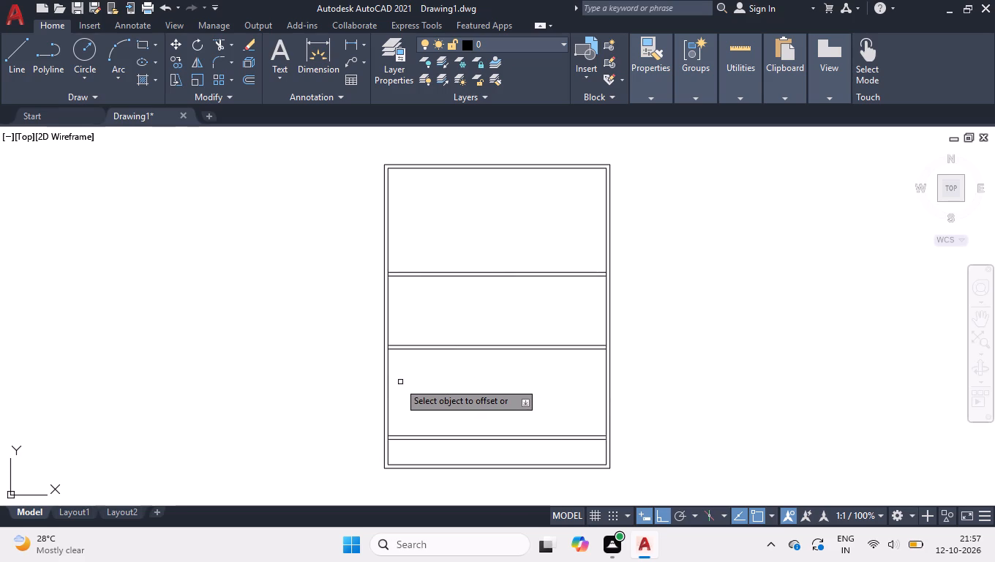
pyautogui.moveTo(388, 379); pyautogui.dragTo(408, 386)
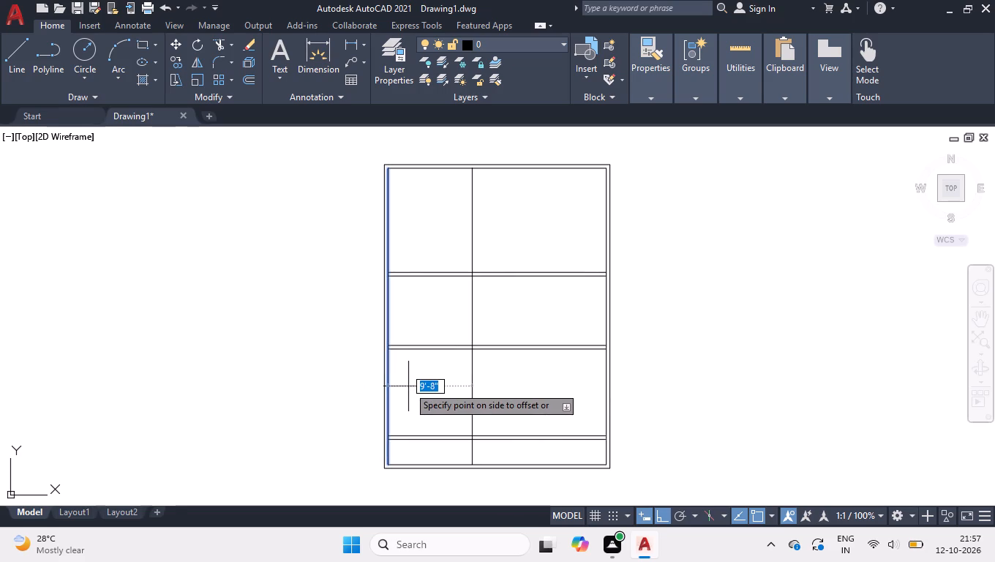
pyautogui.click(417, 386)
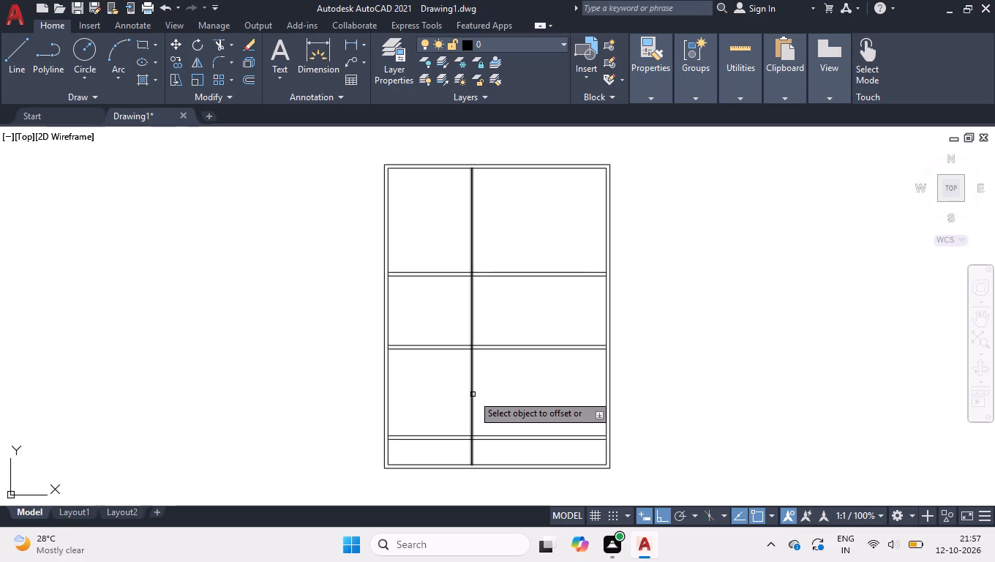
pyautogui.moveTo(473, 394); pyautogui.dragTo(487, 397)
pyautogui.press('5')
pyautogui.press('Return')
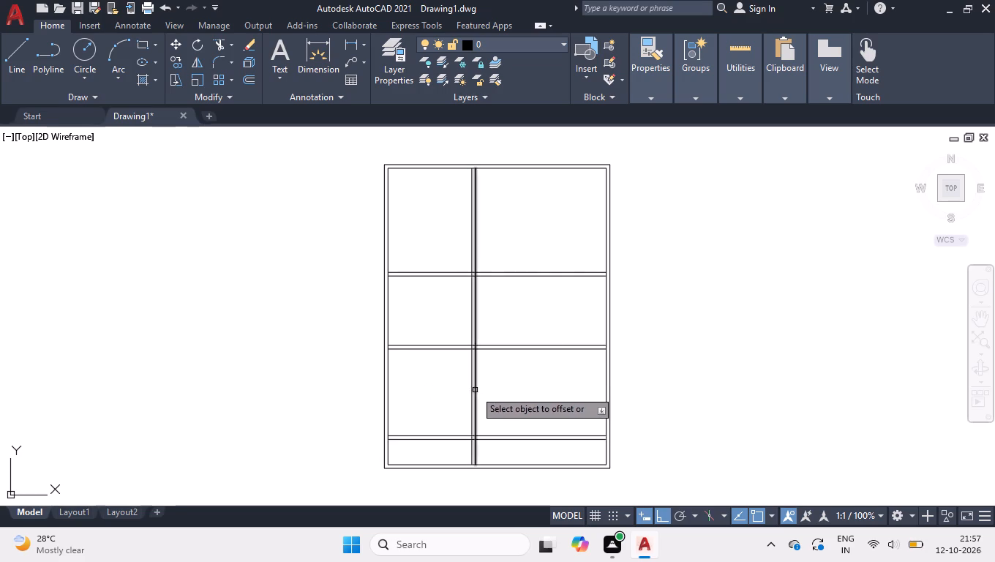
# Create the second vertical partition by offsetting the first vertical partition's right line 5' to the right, and the resulting line another 5".
pyautogui.moveTo(475, 390); pyautogui.dragTo(490, 395)
pyautogui.write("5'")
pyautogui.press('Return')
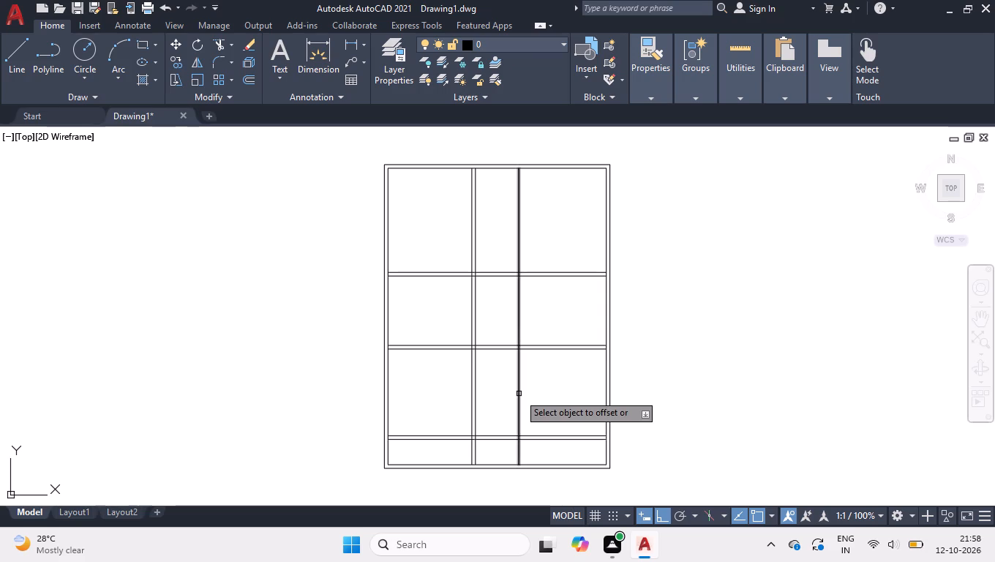
pyautogui.moveTo(519, 394); pyautogui.dragTo(529, 397)
pyautogui.press('5')
pyautogui.press('Return')
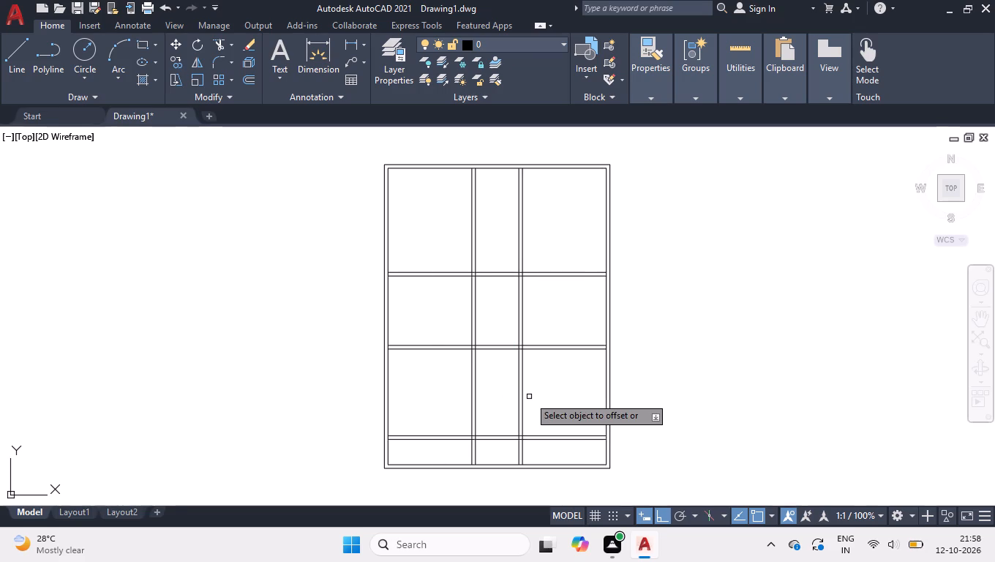
# Create the third vertical partition by offsetting the inner right wall line 5'11" to the left, and the resulting line another 5".
pyautogui.click(607, 381)
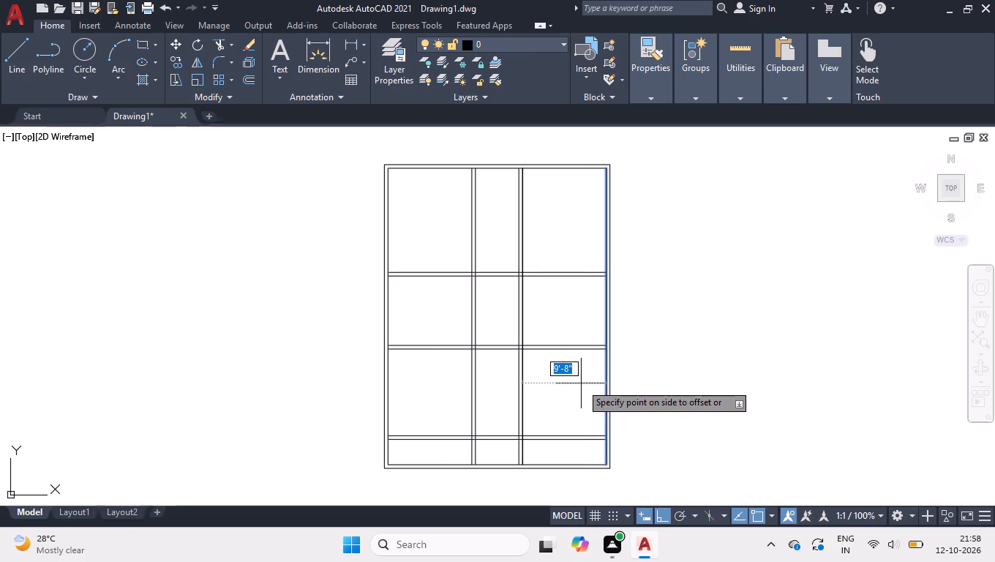
pyautogui.write("5'11")
pyautogui.press('Return')
pyautogui.click(555, 383)
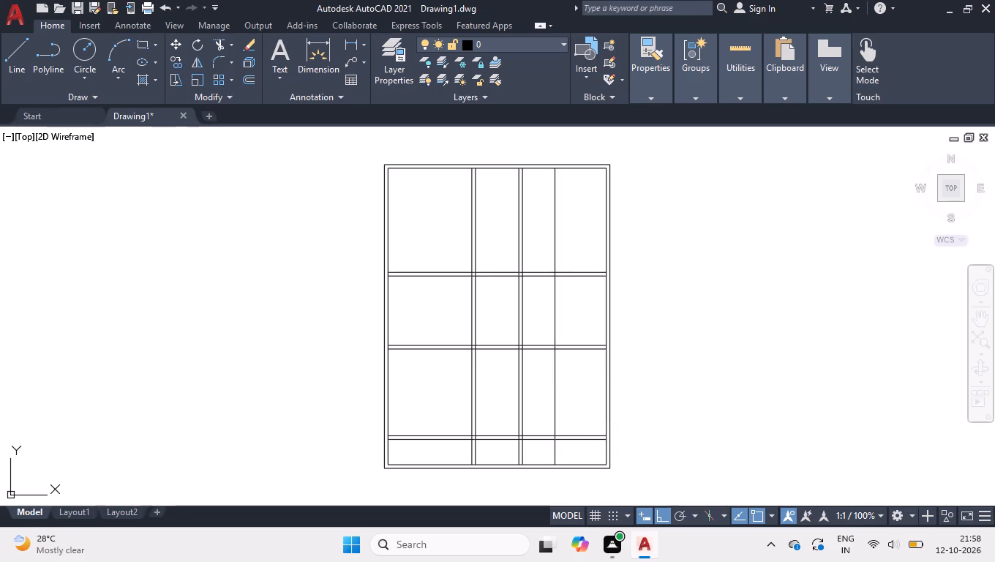
pyautogui.press('5')
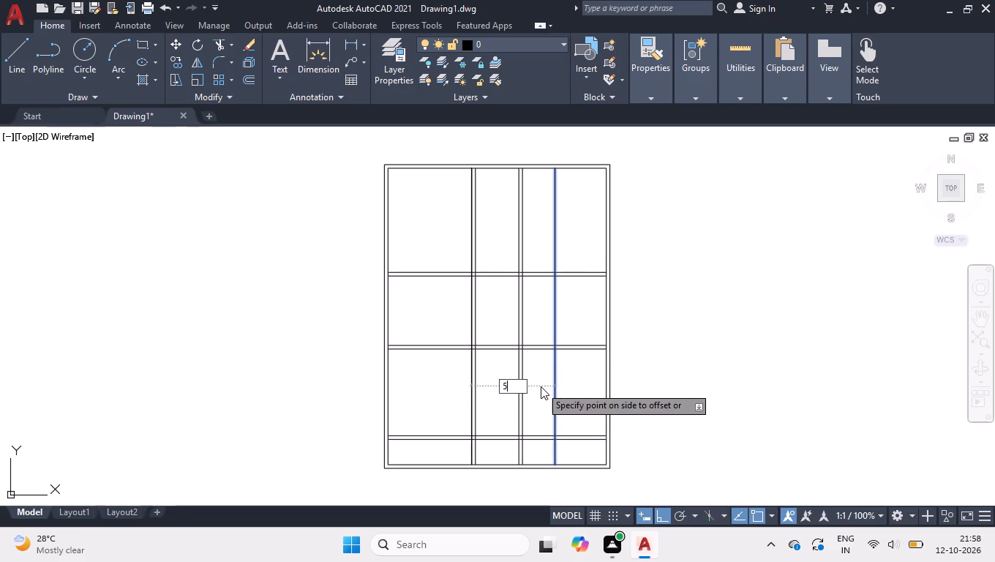
pyautogui.press('Return')
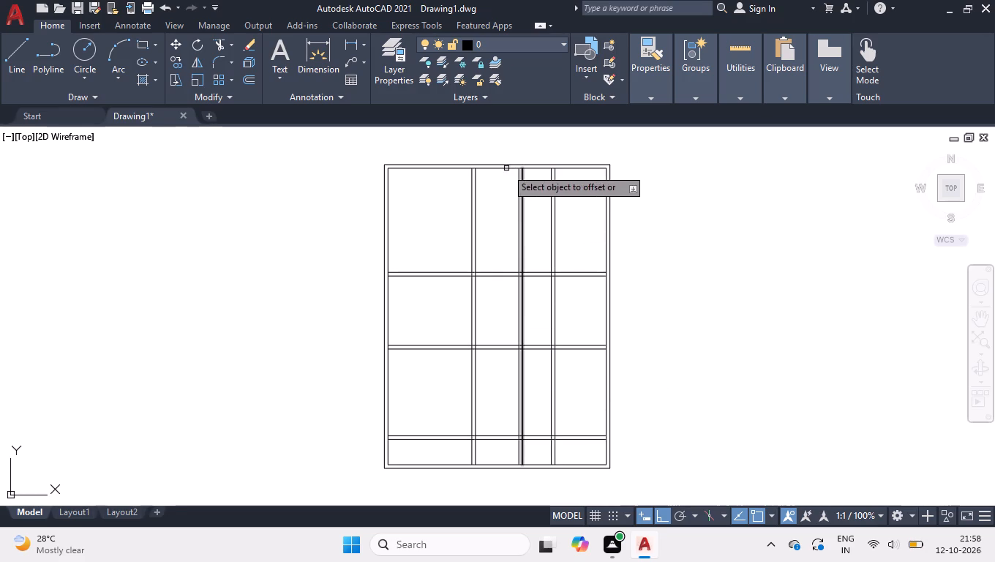
# Create a horizontal partition in the top row by offsetting the inner top wall line 5'10" downward, and that line another 4".
pyautogui.moveTo(505, 168); pyautogui.dragTo(502, 194)
pyautogui.write("5'10")
pyautogui.press('Return')
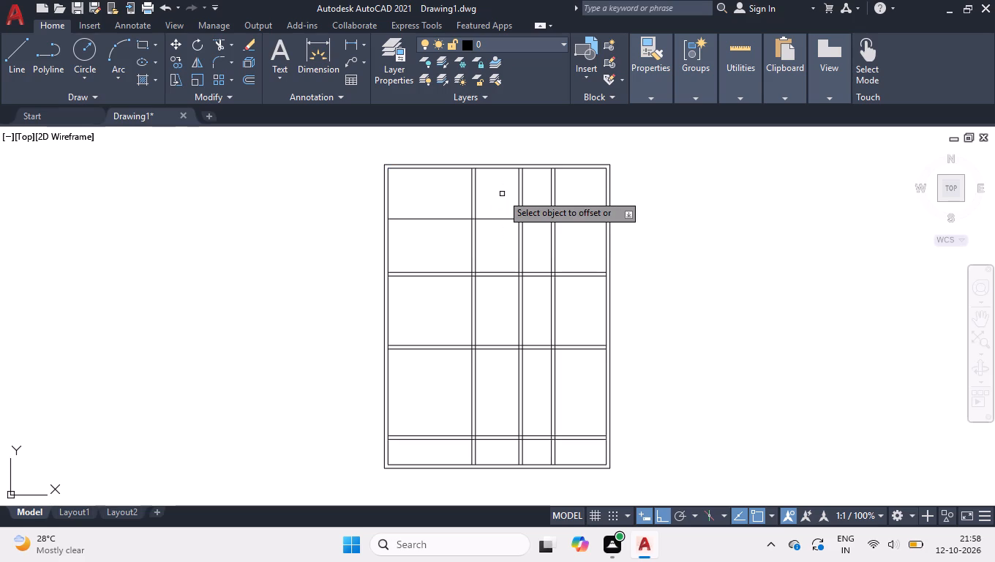
pyautogui.click(496, 218)
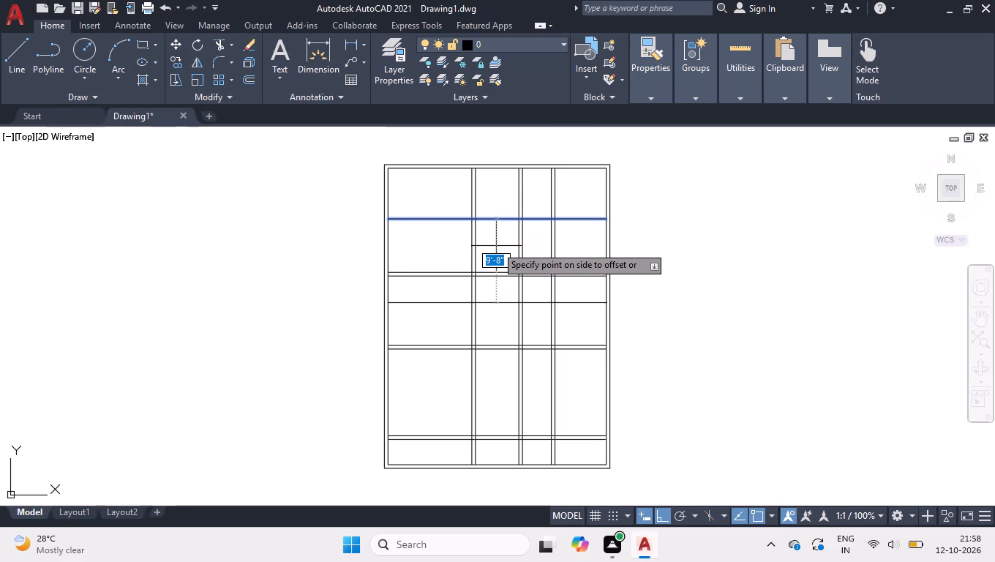
pyautogui.press('4')
pyautogui.press('Return')
pyautogui.press('space')
# Trim the third vertical partition out of the top row, and the top row's 4" partition outside the narrow central bay.
pyautogui.write('tr')
pyautogui.press('Return')
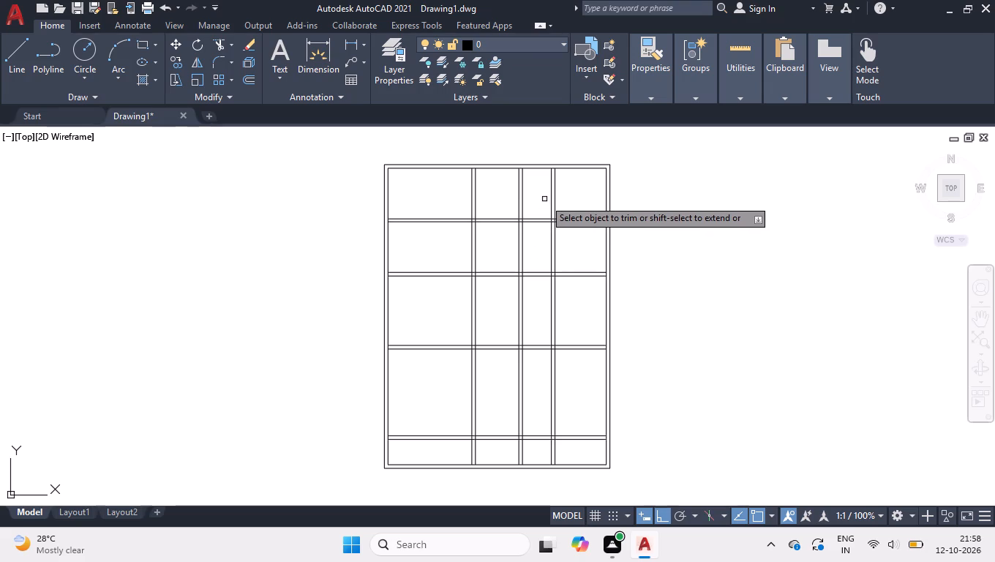
pyautogui.moveTo(544, 199); pyautogui.dragTo(545, 206)
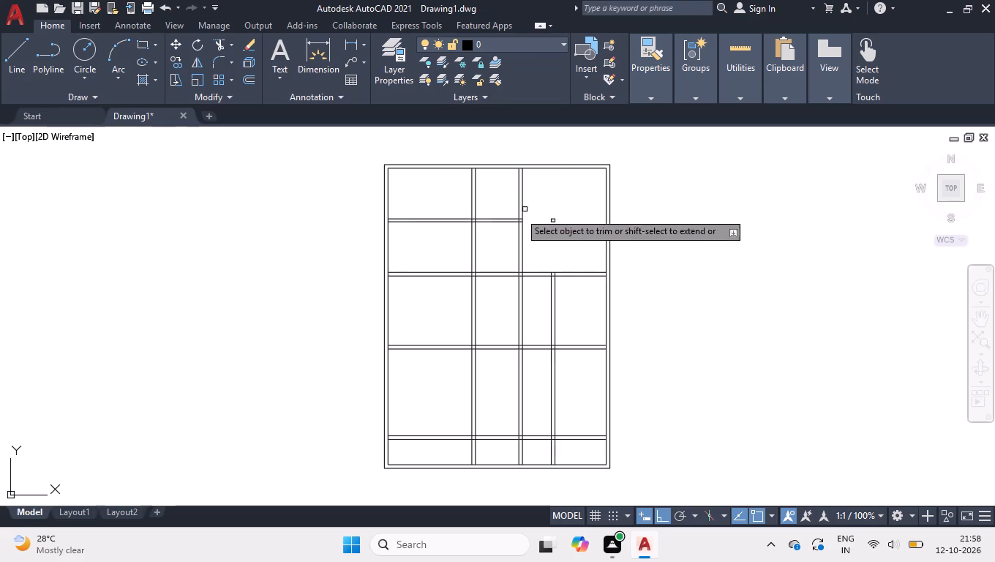
pyautogui.moveTo(463, 236); pyautogui.dragTo(439, 201)
pyautogui.click(439, 201)
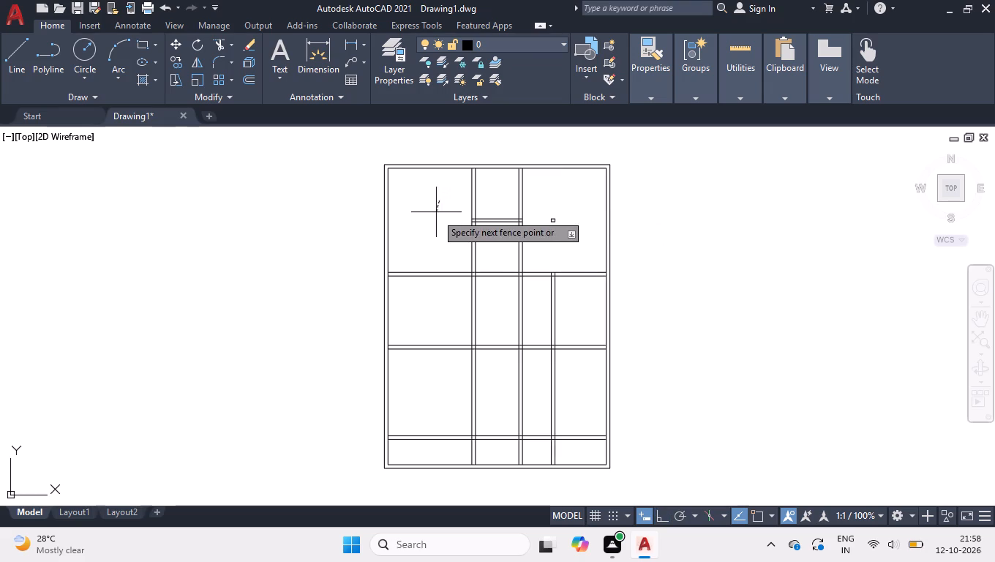
pyautogui.click(434, 213)
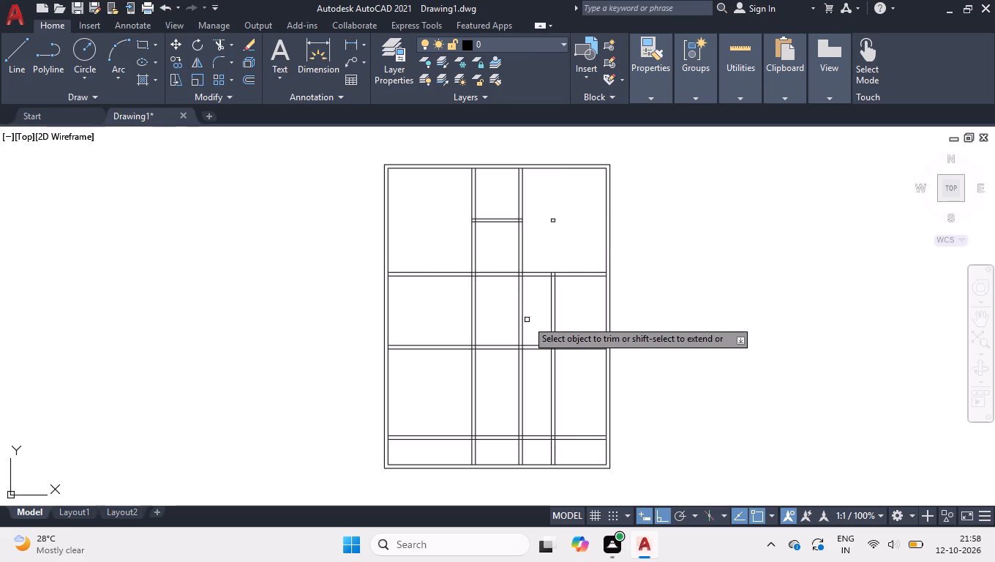
# Trim the first and second vertical partitions out of the 8' middle row, and the third vertical partition out of the 10' row.
pyautogui.click(527, 320)
pyautogui.click(443, 305)
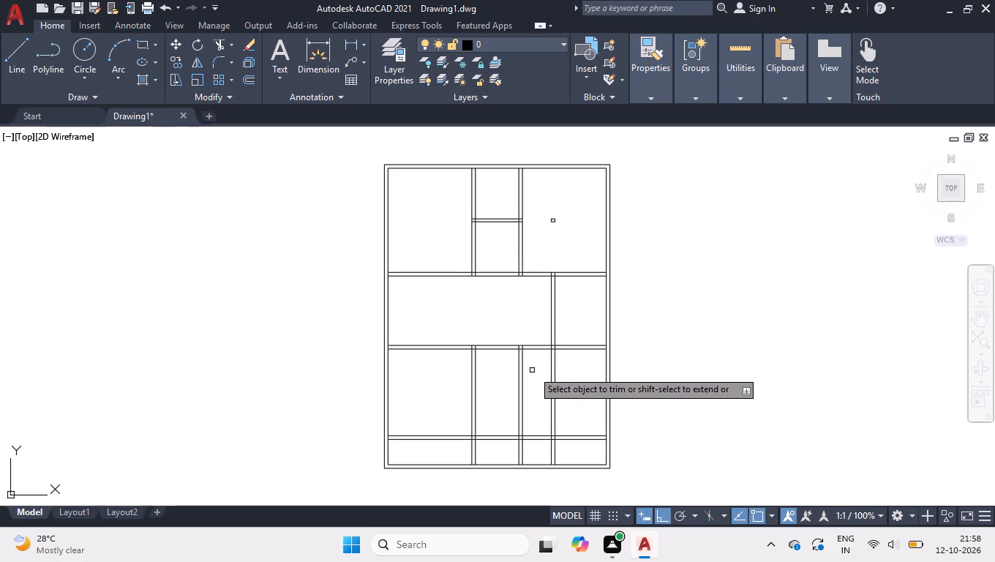
pyautogui.moveTo(533, 370); pyautogui.dragTo(575, 400)
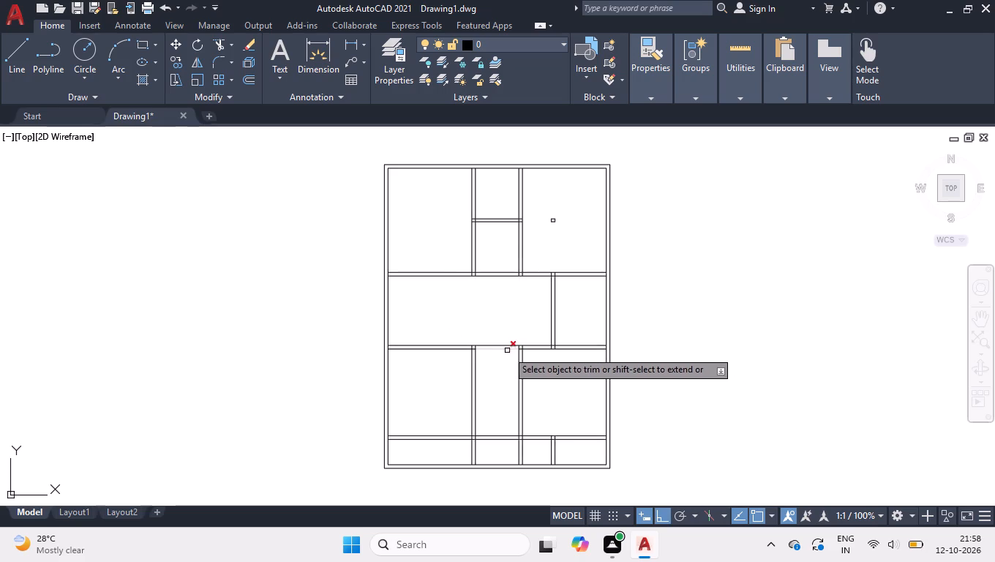
# Trim the second horizontal partition and the third one's lower line between the first and second vertical partitions.
pyautogui.click(503, 356)
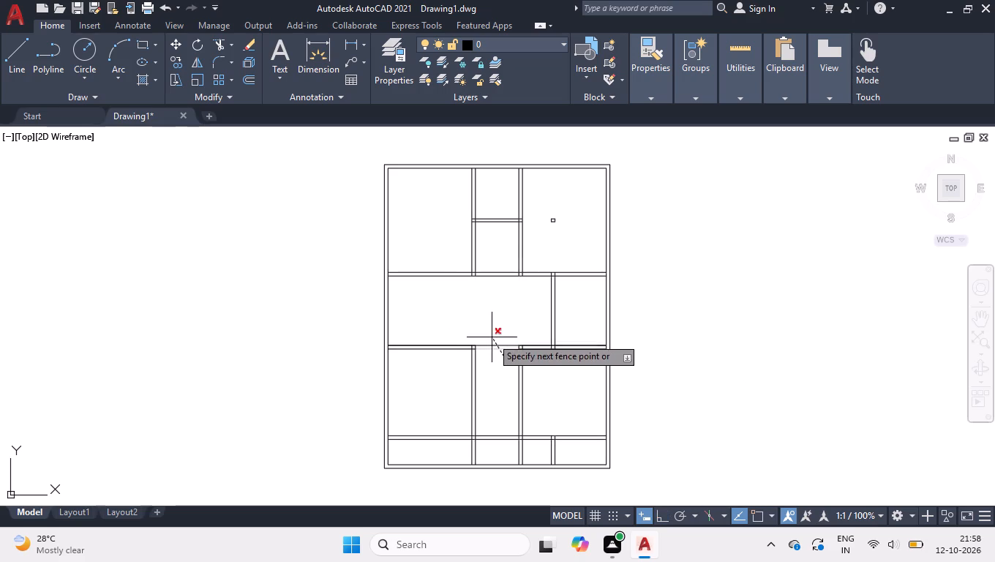
pyautogui.click(492, 336)
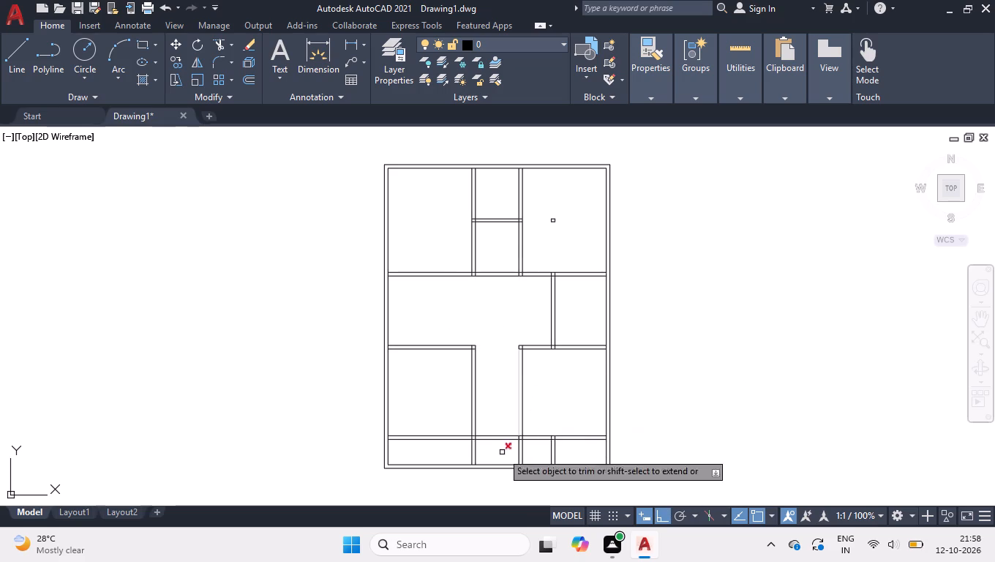
pyautogui.click(488, 438)
pyautogui.press('space')
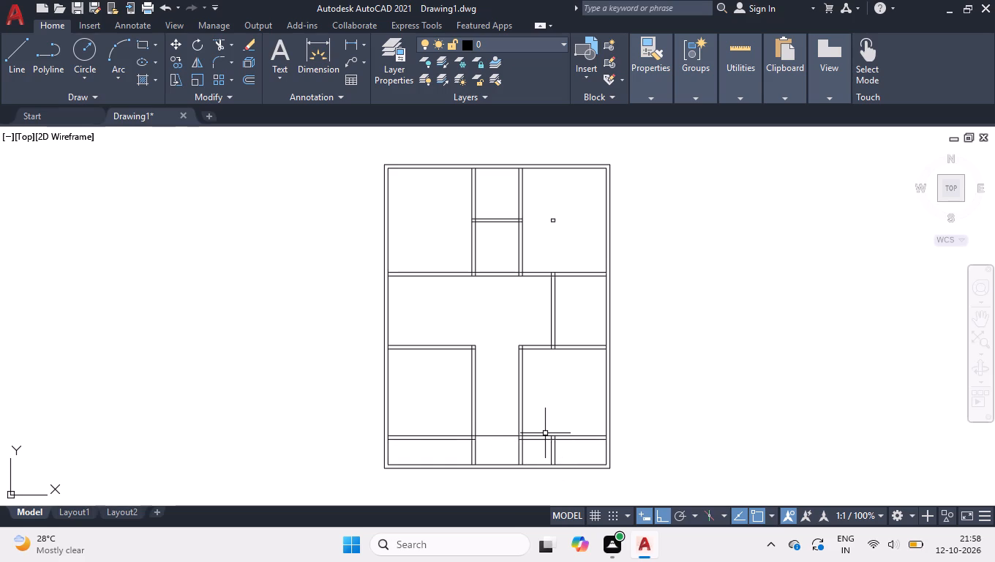
# Delete the third vertical partition's leftover lines in the bottom strip and the small remnant in the top-right room.
pyautogui.click(545, 433)
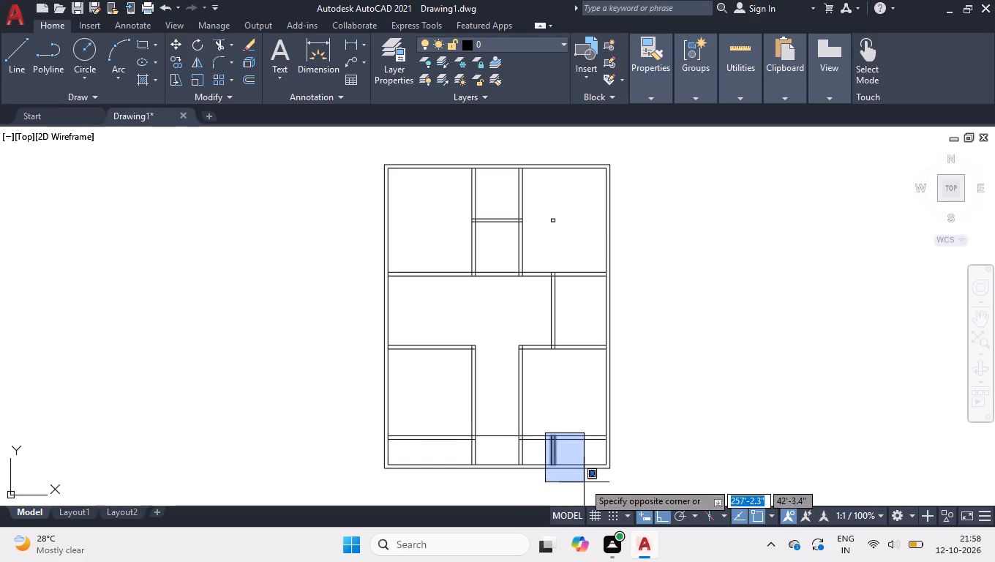
pyautogui.click(584, 482)
pyautogui.click(566, 238)
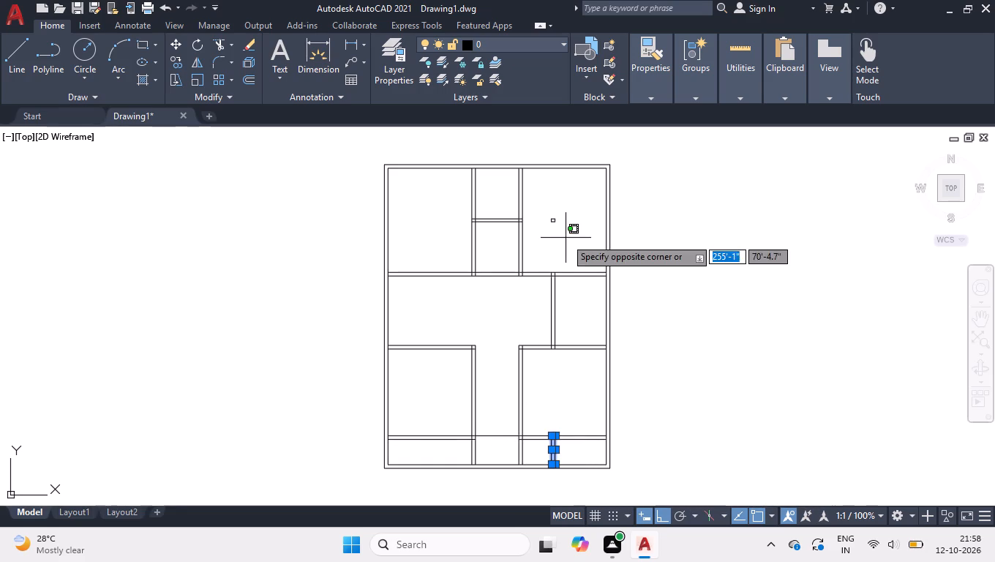
pyautogui.click(545, 203)
pyautogui.press('Delete')
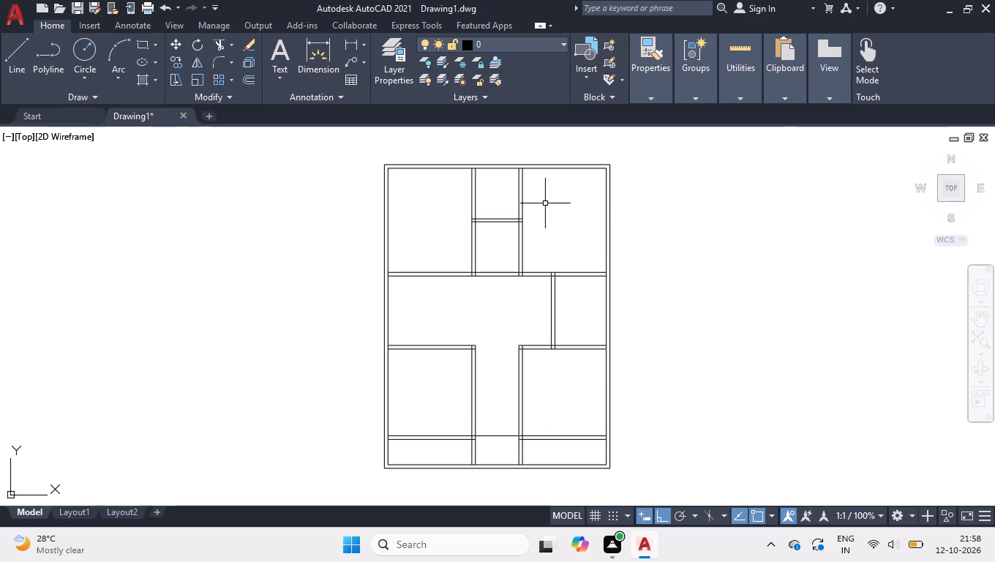
# Draw a 5" horizontal line across the third vertical partition from the midpoint of its left line.
pyautogui.press('l')
pyautogui.press('Return')
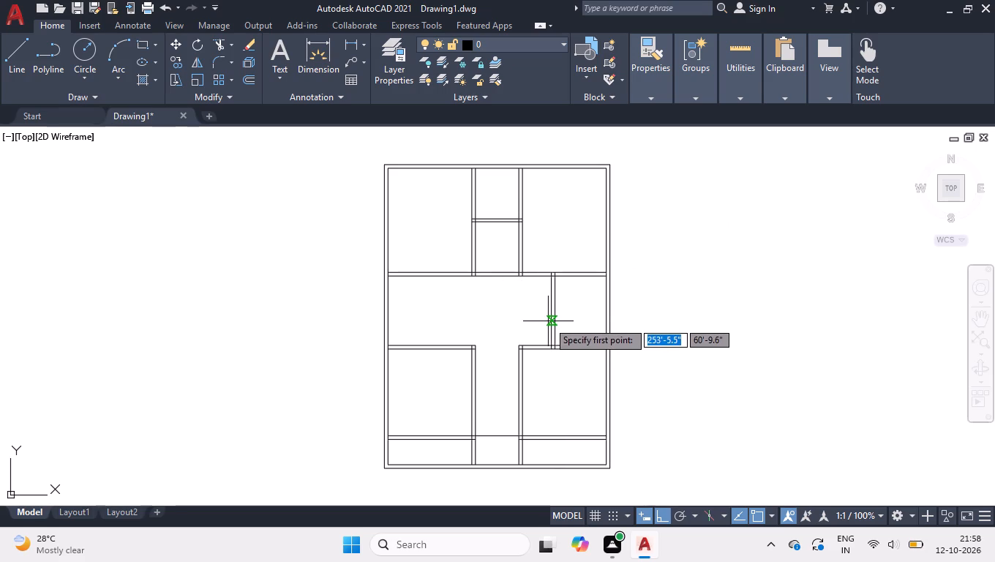
pyautogui.moveTo(548, 321); pyautogui.dragTo(570, 321)
pyautogui.press('5')
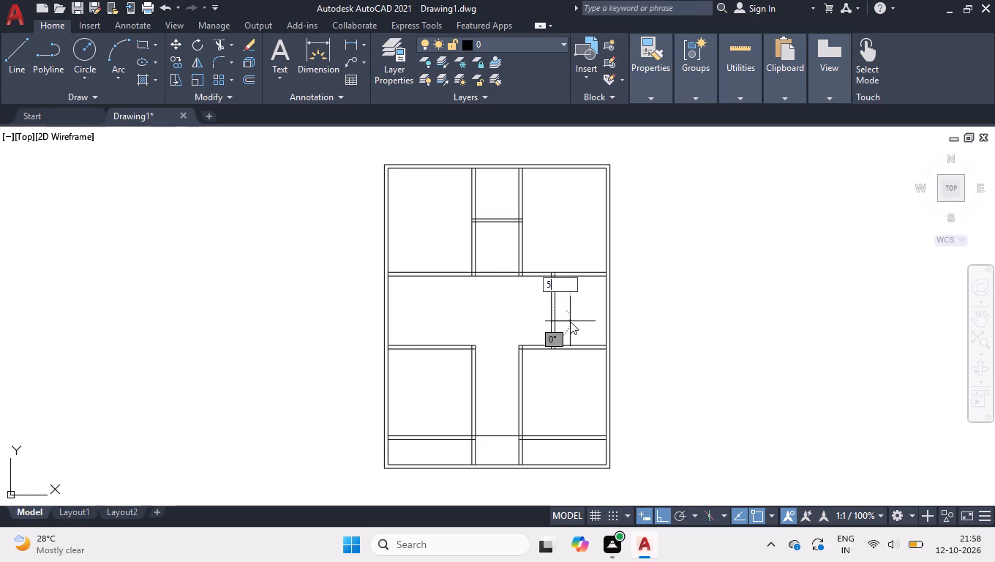
pyautogui.press('Return')
pyautogui.press('Return')
# Remove the third vertical partition below the 5" cap line by trimming its lines and deleting the stubs left in the horizontal wall.
pyautogui.write('tr')
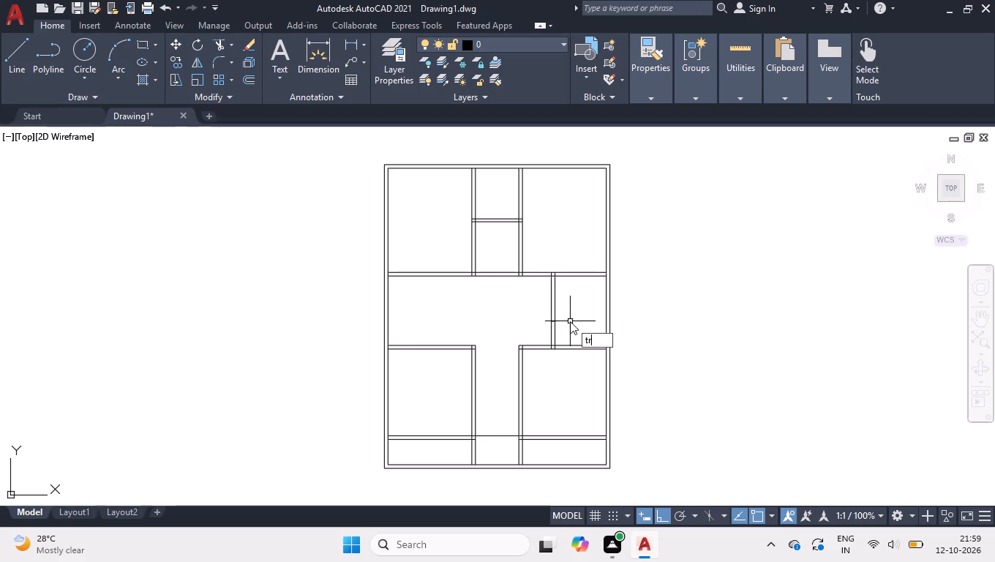
pyautogui.press('space')
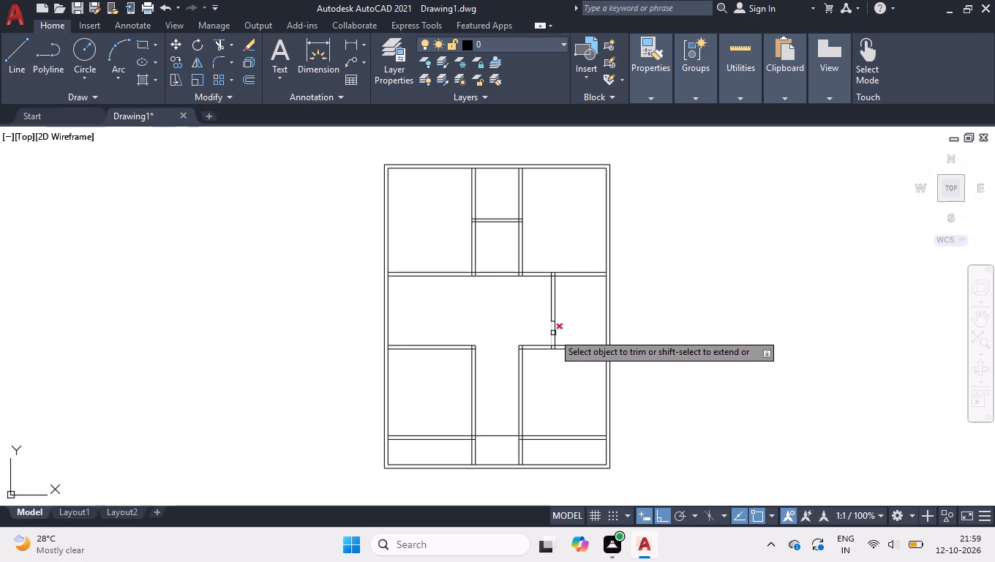
pyautogui.click(537, 331)
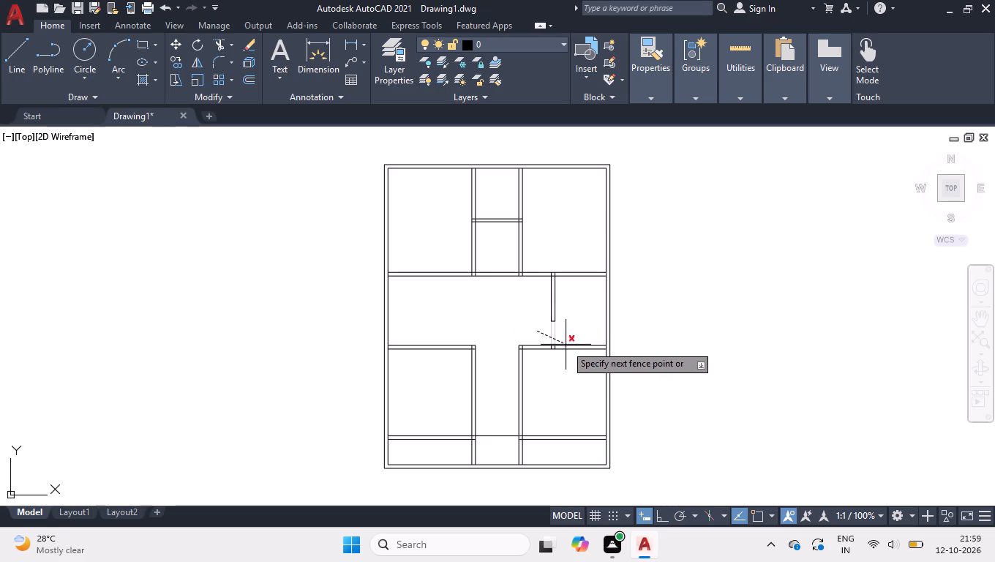
pyautogui.click(567, 342)
pyautogui.press('space')
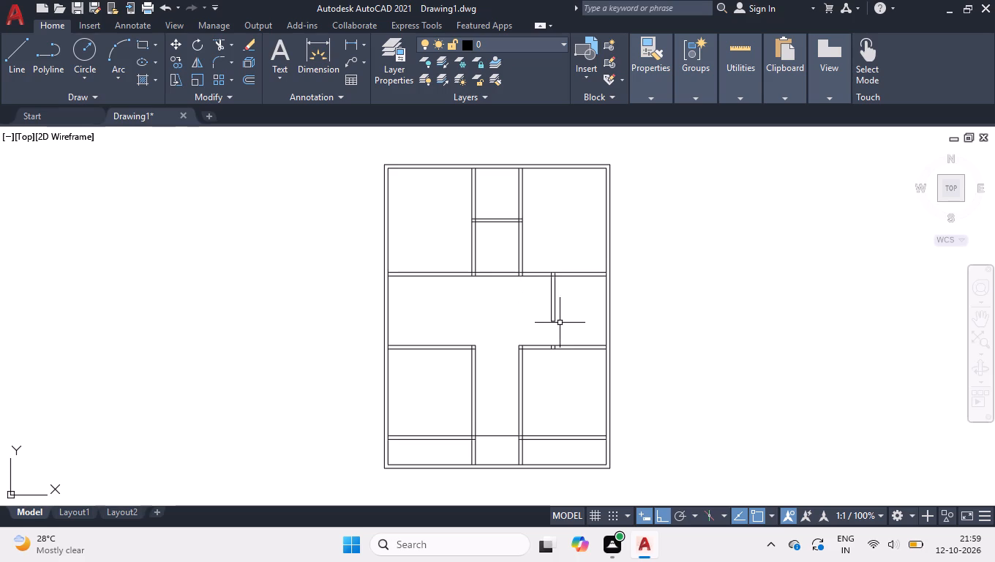
pyautogui.click(534, 332)
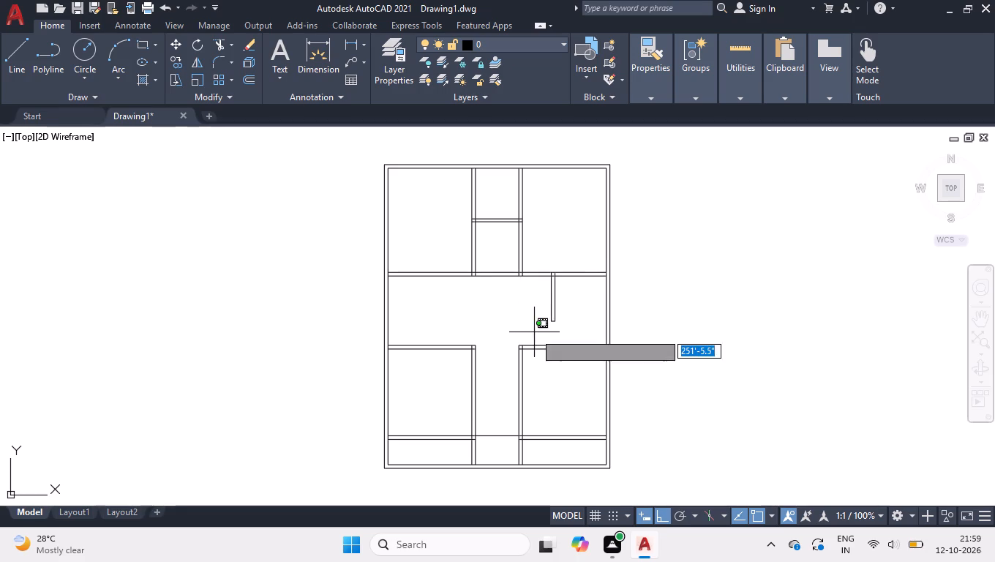
pyautogui.click(571, 369)
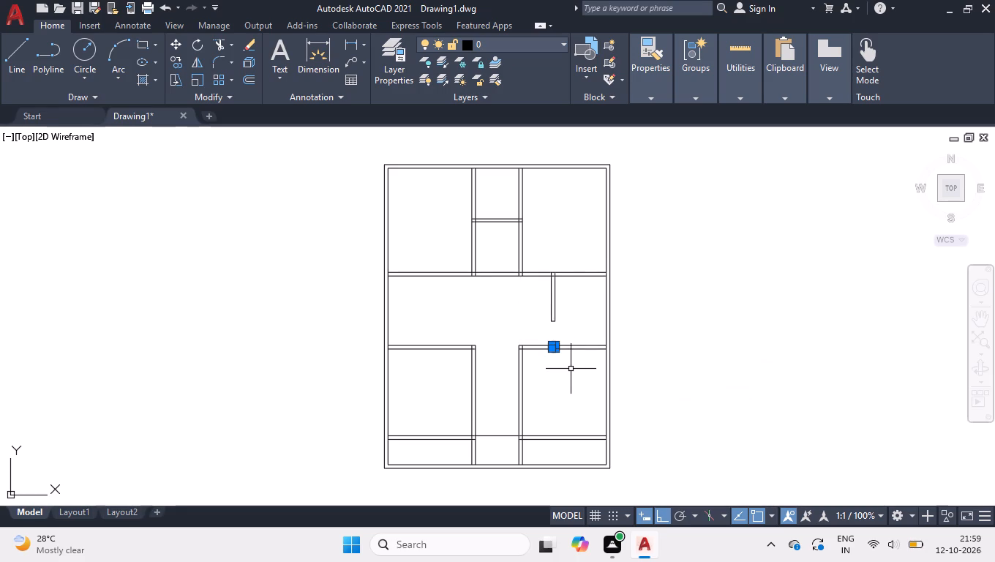
pyautogui.press('Delete')
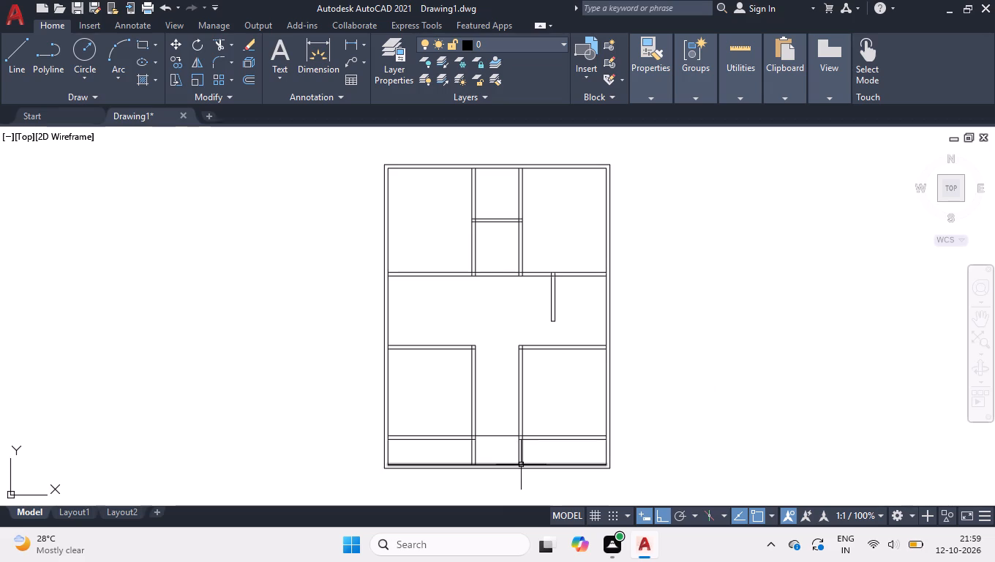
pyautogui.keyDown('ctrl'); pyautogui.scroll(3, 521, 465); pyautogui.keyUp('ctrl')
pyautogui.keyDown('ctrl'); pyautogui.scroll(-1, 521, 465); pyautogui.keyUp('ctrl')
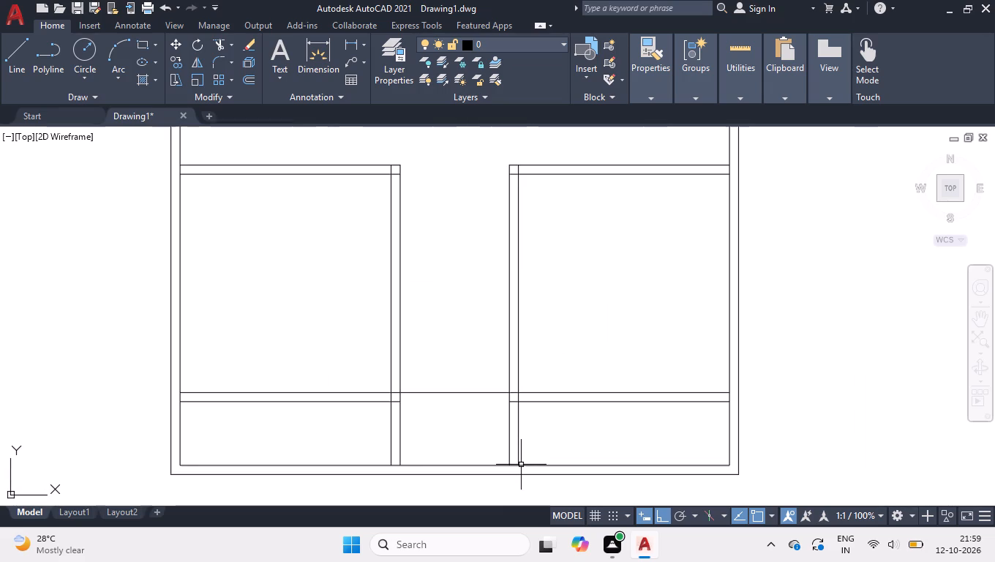
# Trim the overlapping lines inside the walls around the two lower-right rooms, opening their junctions with the partition and outer wall.
pyautogui.write('tr')
pyautogui.press('space')
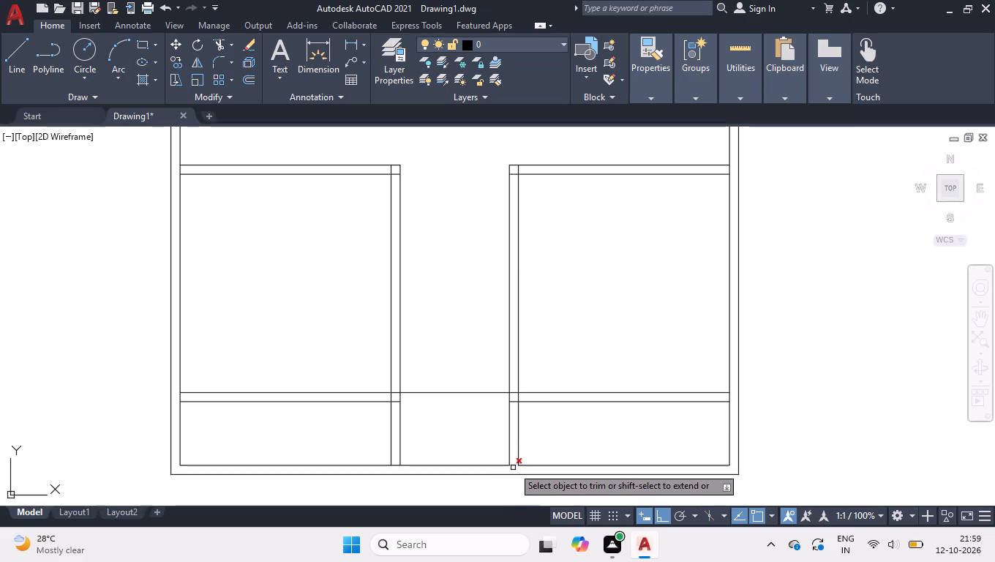
pyautogui.click(514, 470)
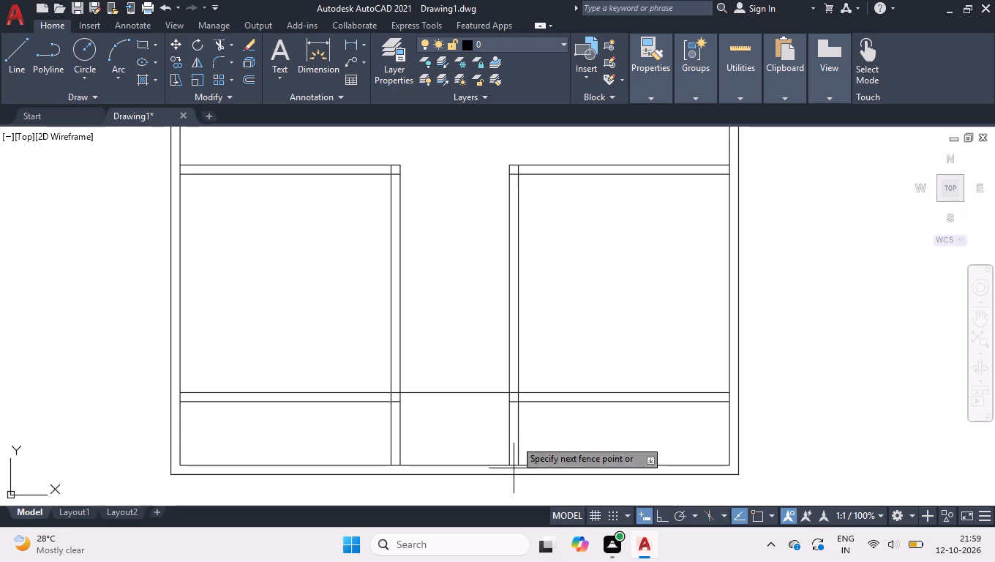
pyautogui.click(513, 168)
pyautogui.click(516, 170)
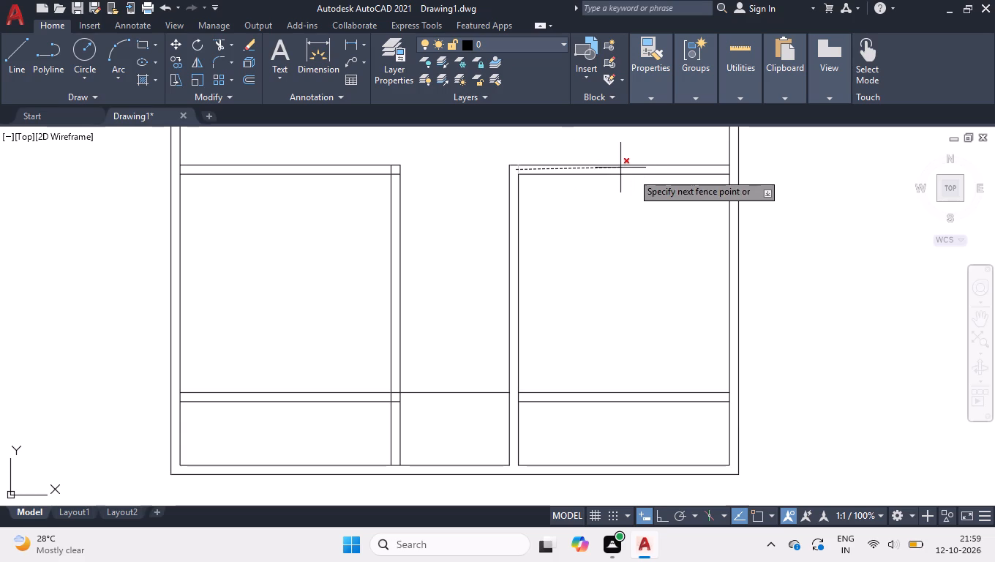
pyautogui.click(734, 171)
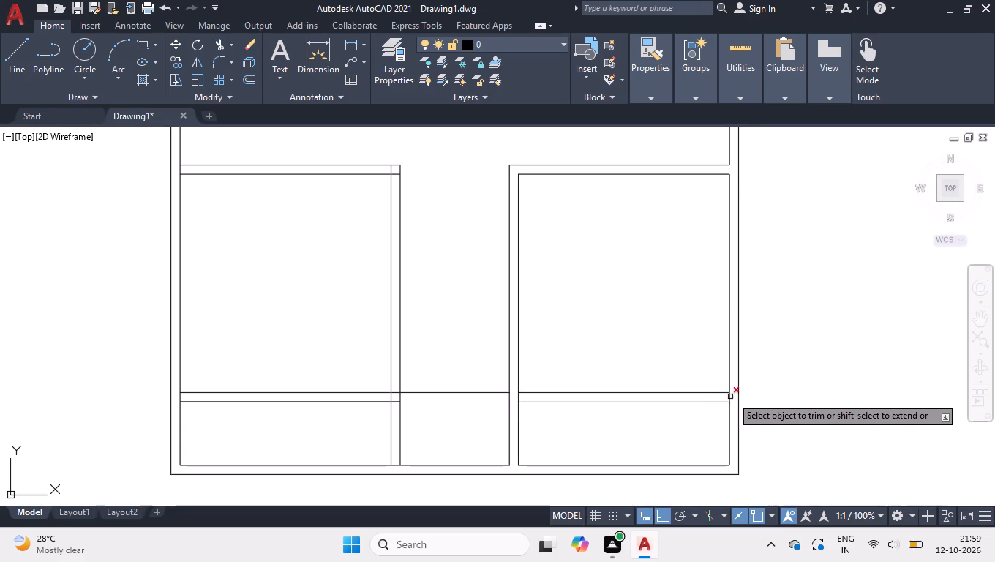
pyautogui.click(734, 396)
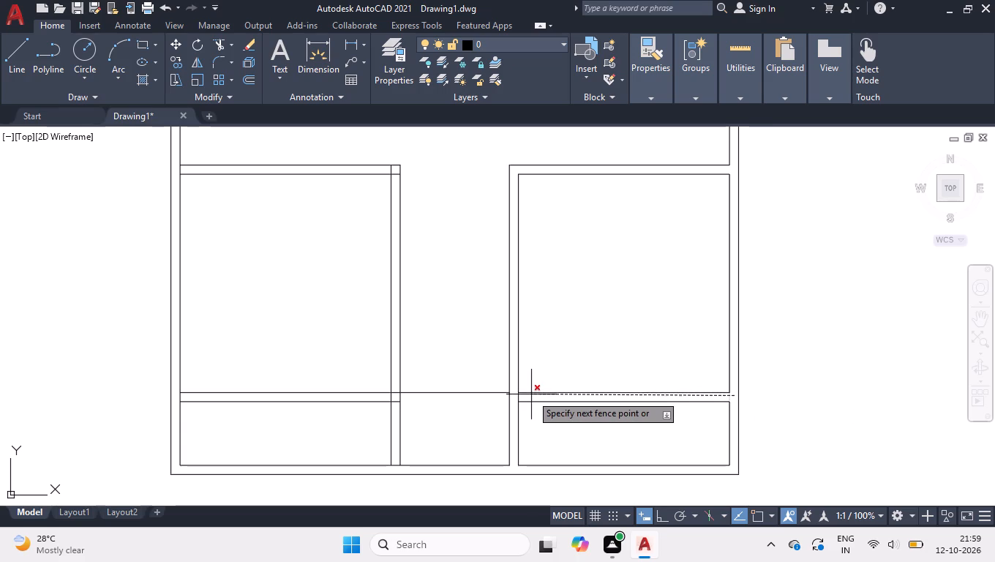
pyautogui.click(512, 397)
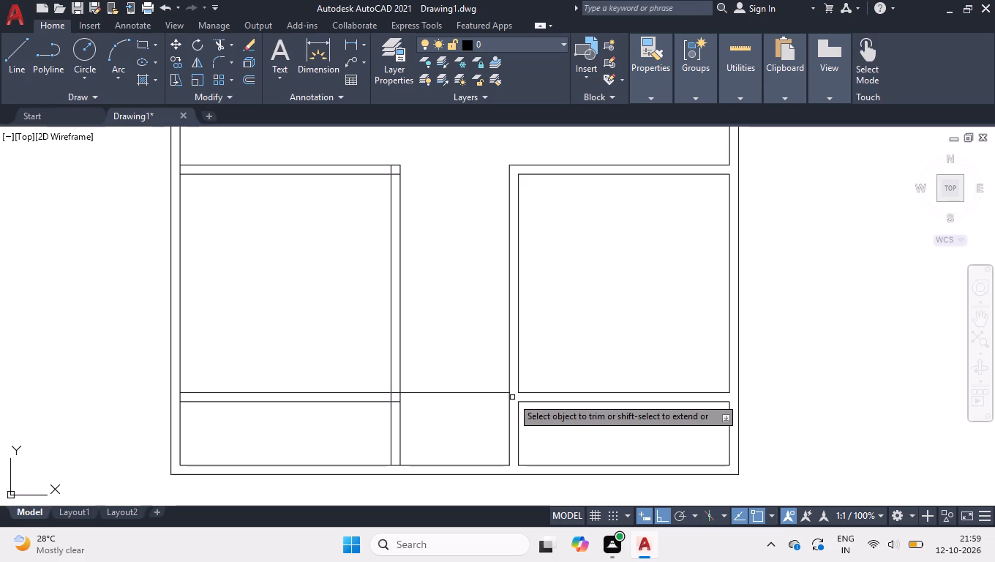
# Trim the overlapping lines inside the walls around the two lower-left rooms so their wall junctions are open.
pyautogui.click(396, 469)
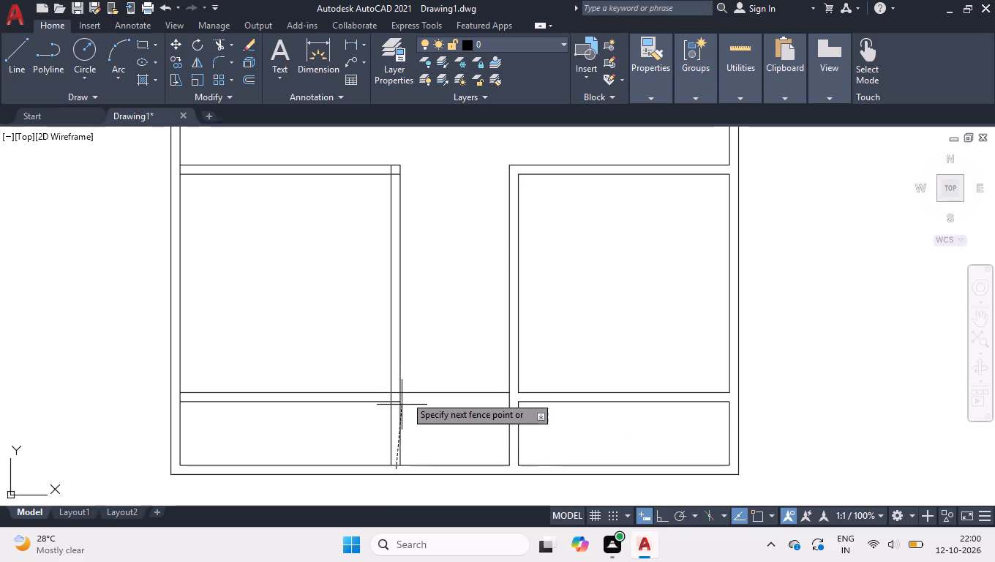
pyautogui.click(397, 169)
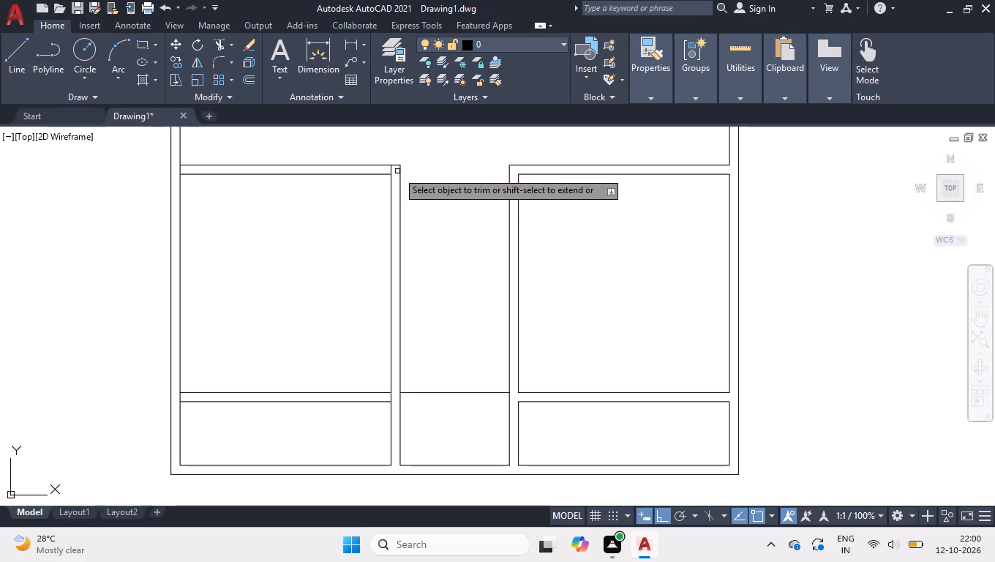
pyautogui.click(397, 171)
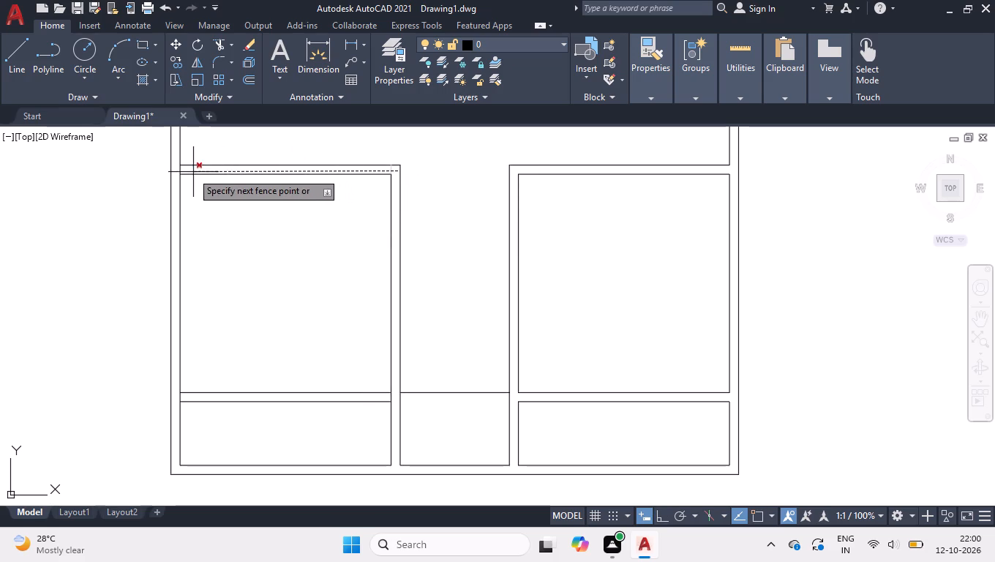
pyautogui.click(175, 168)
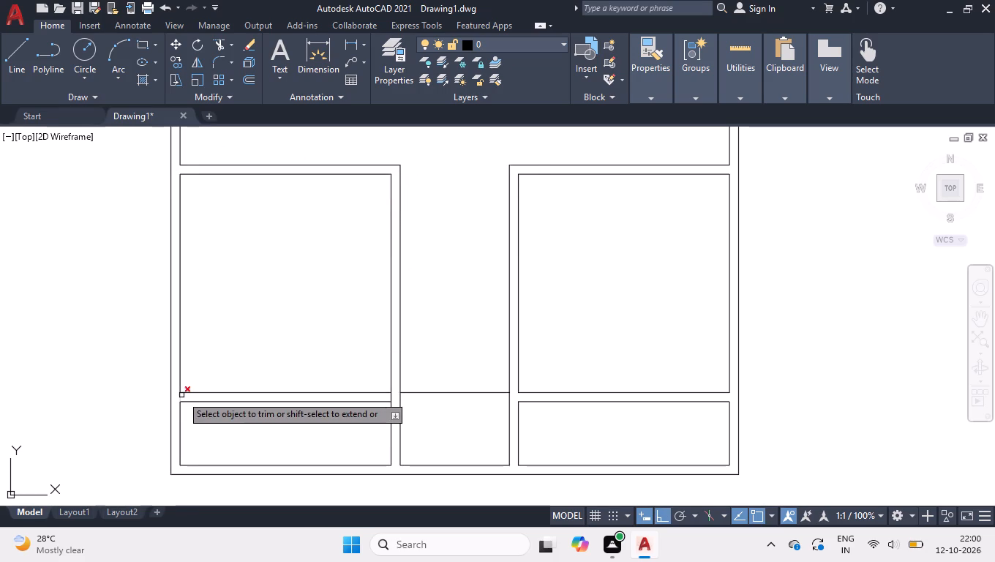
pyautogui.click(175, 399)
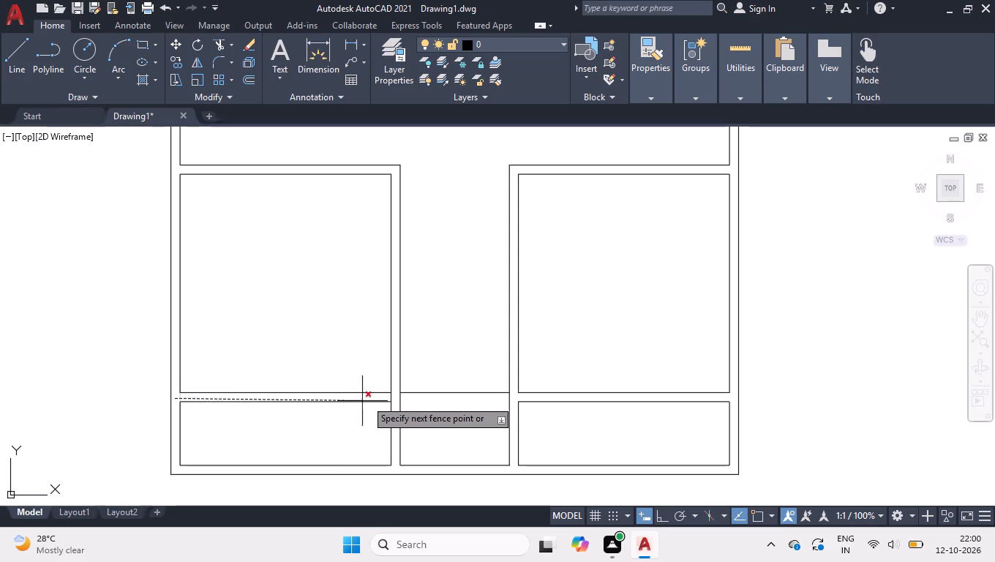
pyautogui.click(396, 397)
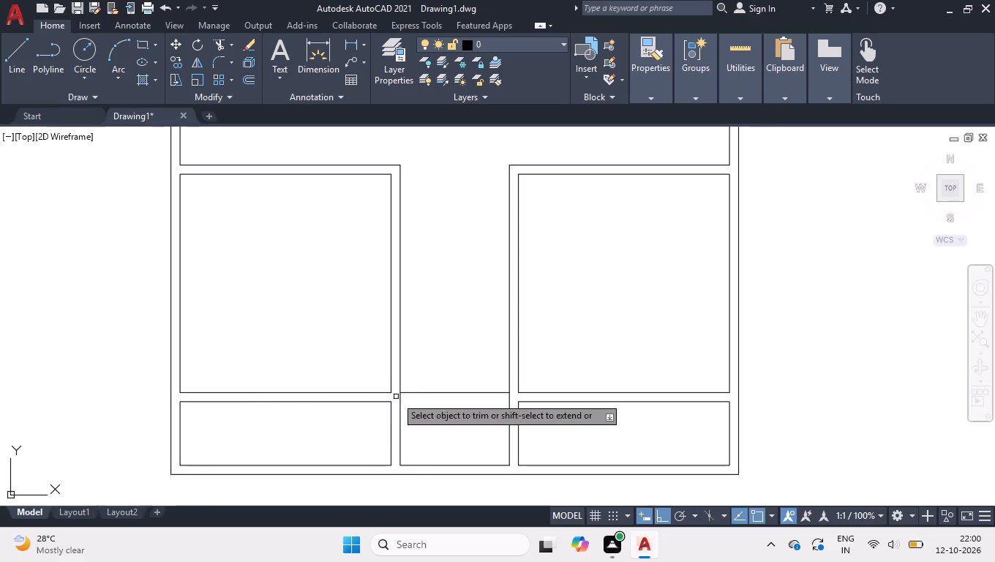
# Trim the lines crossing inside the horizontal wall below the upper rooms, from the left outer wall to the right one.
pyautogui.keyDown('ctrl'); pyautogui.scroll(-2, 515, 374); pyautogui.keyUp('ctrl')
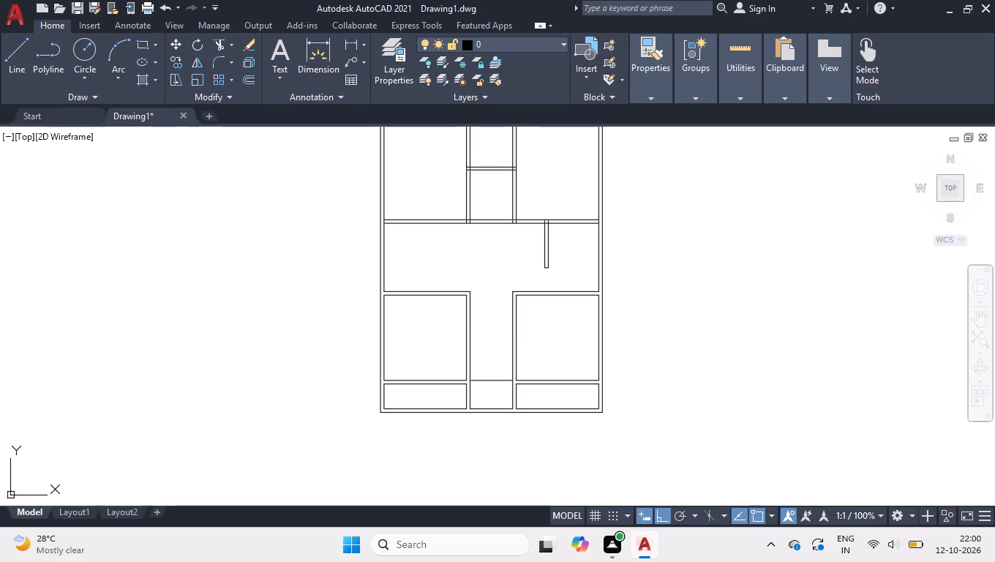
pyautogui.keyDown('ctrl'); pyautogui.scroll(3, 575, 184); pyautogui.keyUp('ctrl')
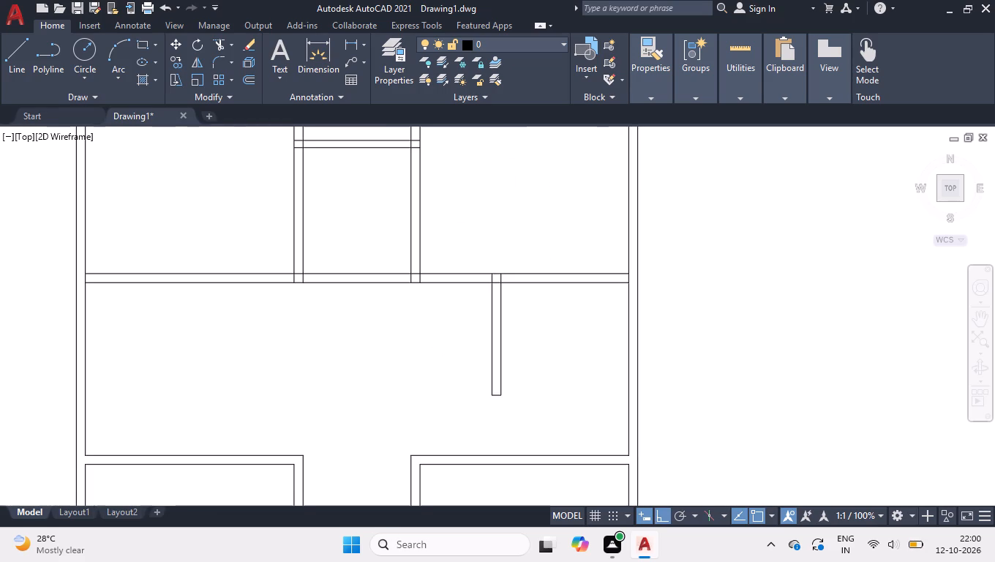
pyautogui.keyDown('ctrl'); pyautogui.scroll(-1, 575, 184); pyautogui.keyUp('ctrl')
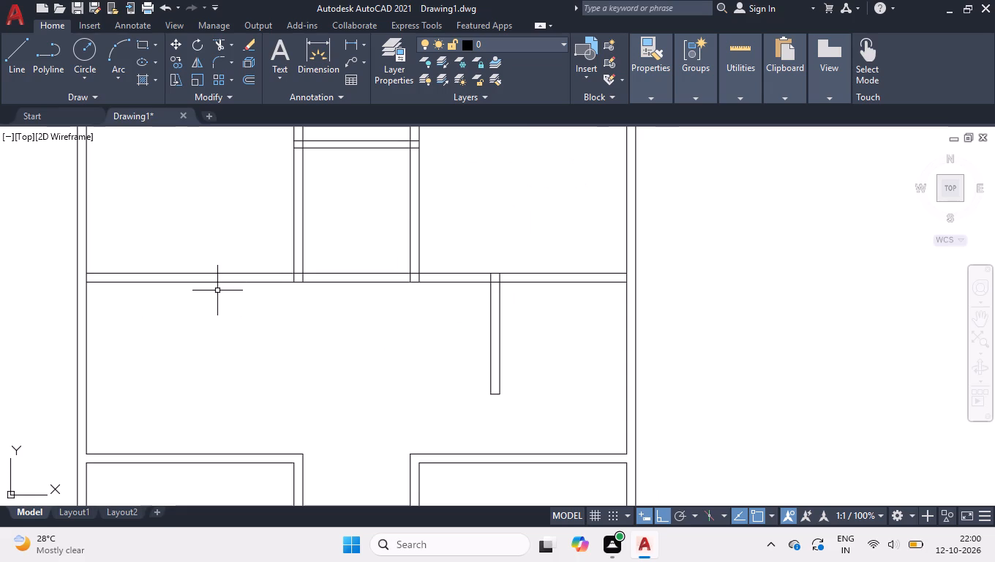
pyautogui.press('space')
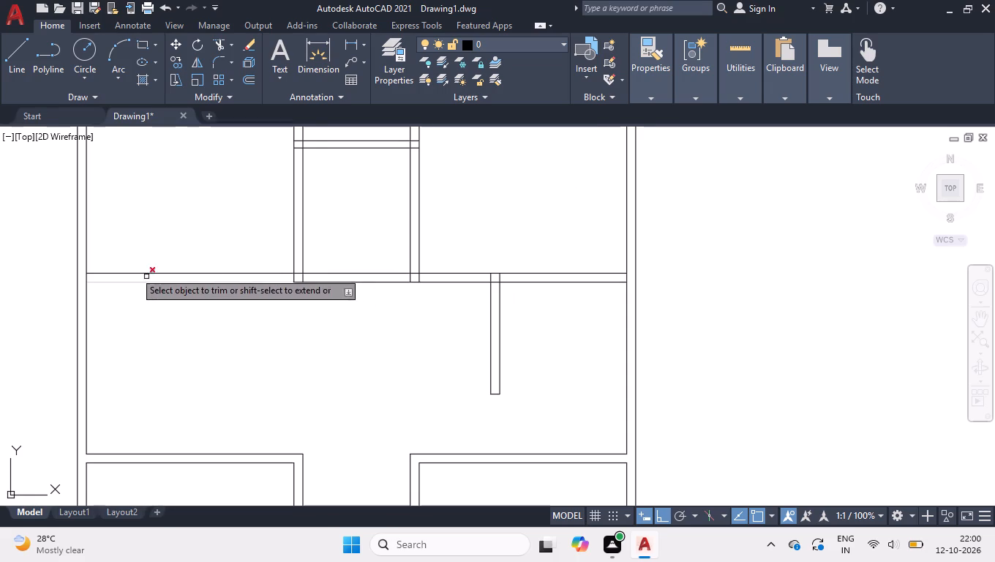
pyautogui.moveTo(80, 276); pyautogui.dragTo(188, 282)
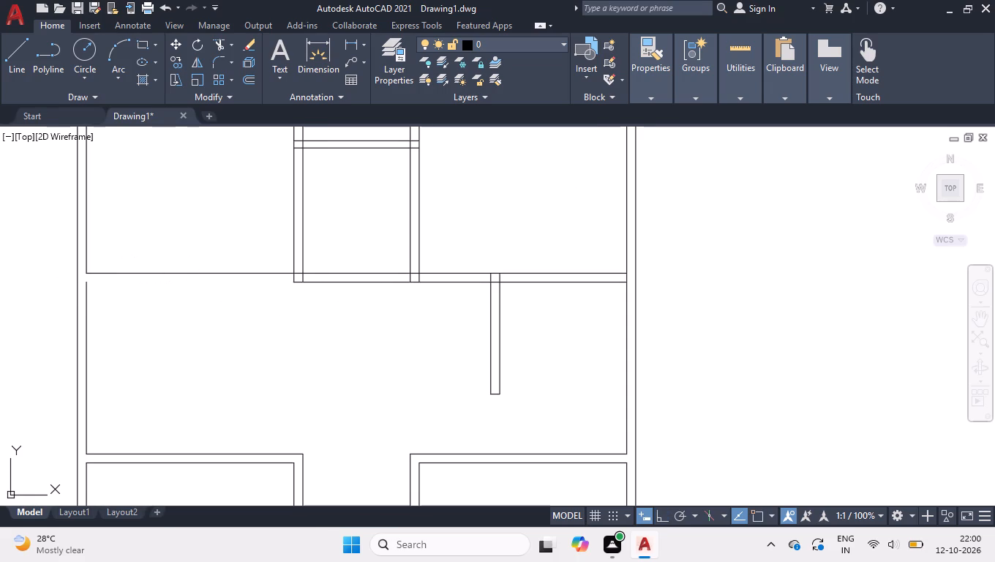
pyautogui.click(287, 278)
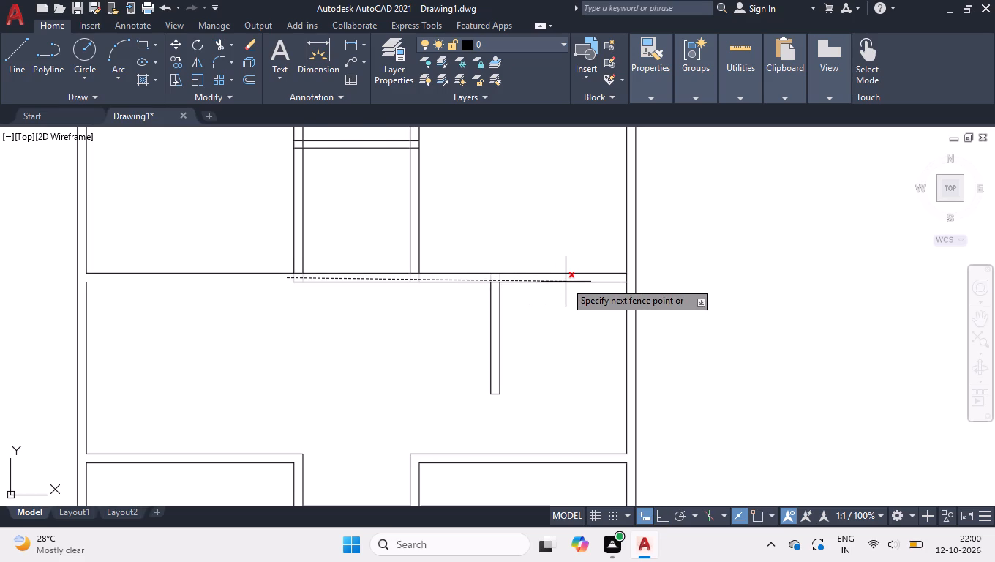
pyautogui.click(634, 280)
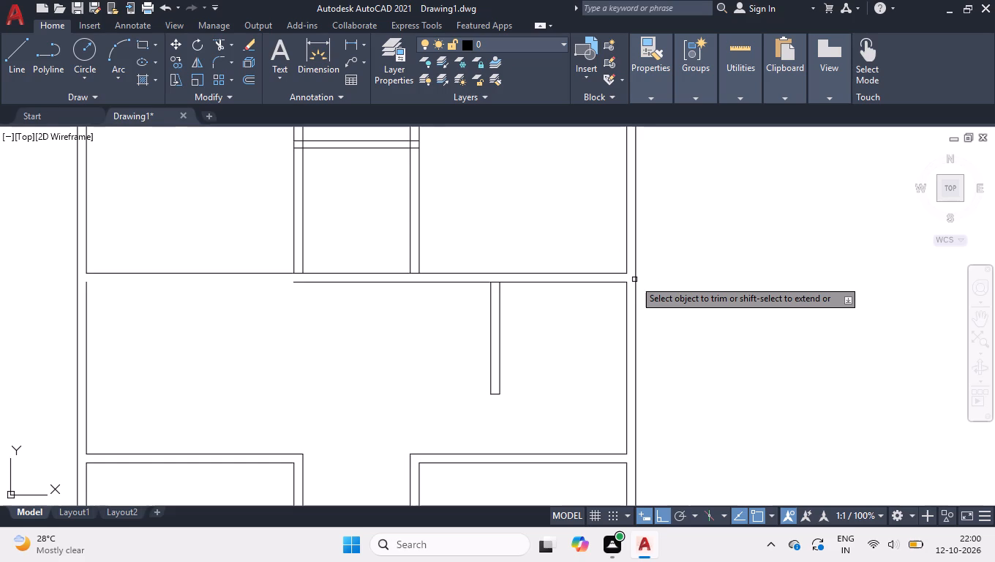
pyautogui.press('space')
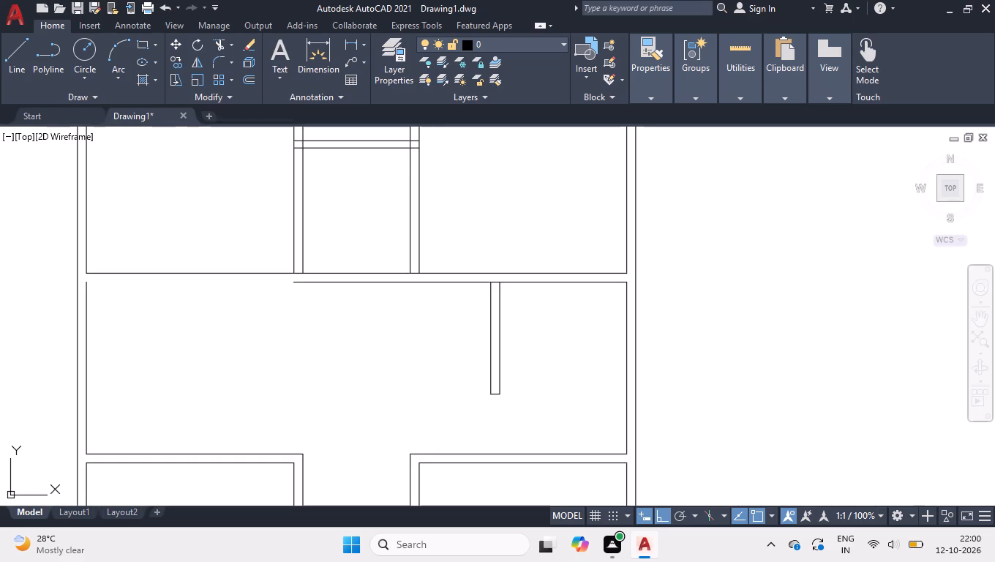
# Extend the lower line of that horizontal wall to the left outer wall's inner line.
pyautogui.write('ex')
pyautogui.press('Return')
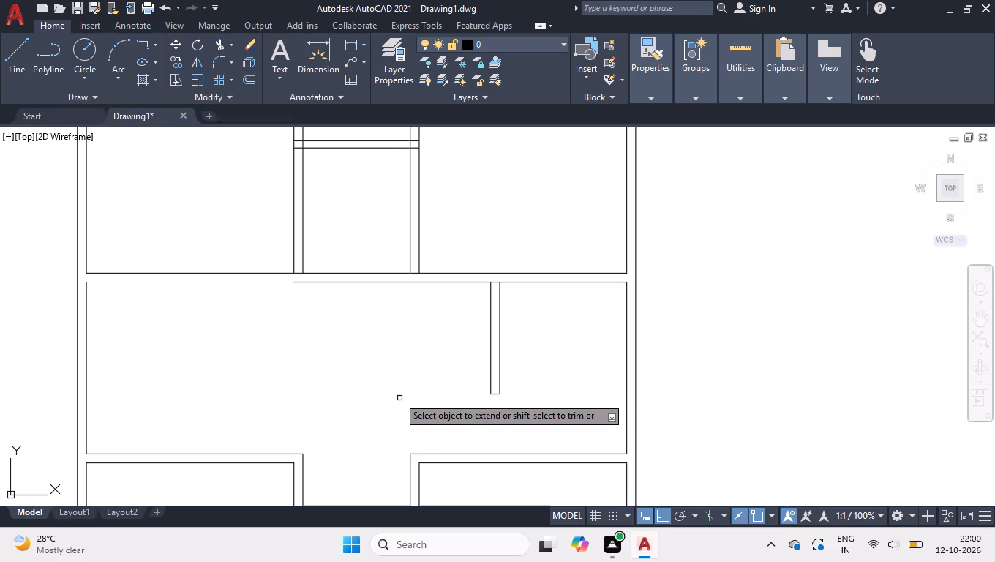
pyautogui.click(336, 280)
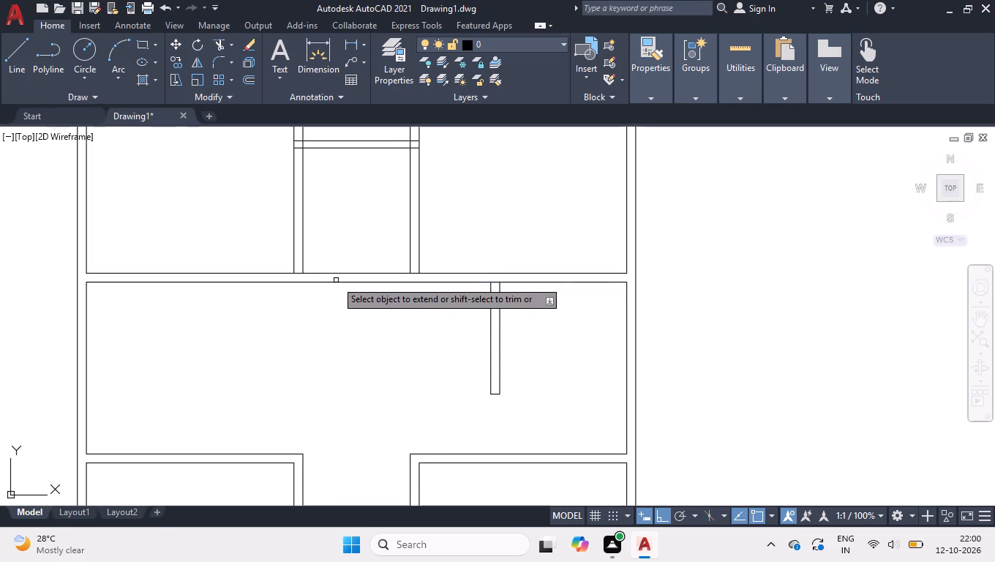
pyautogui.press('space')
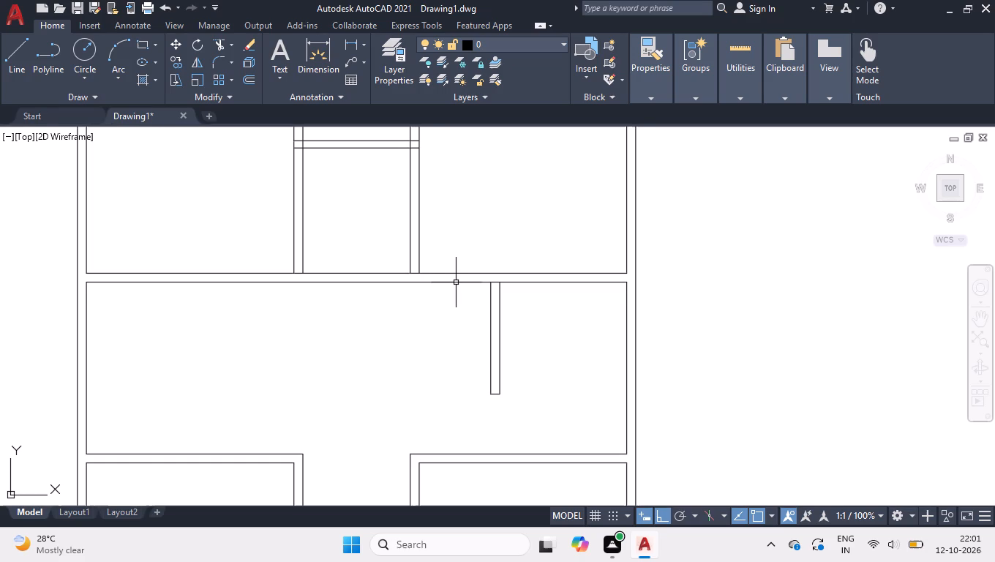
# Trim the line closing the top of the short vertical partition where it meets the horizontal wall.
pyautogui.write('tr')
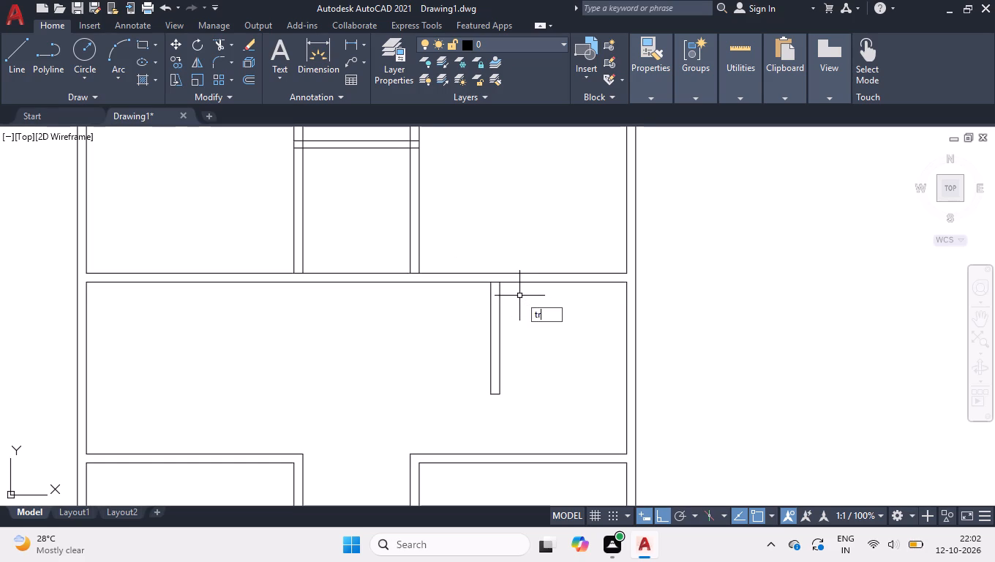
pyautogui.press('space')
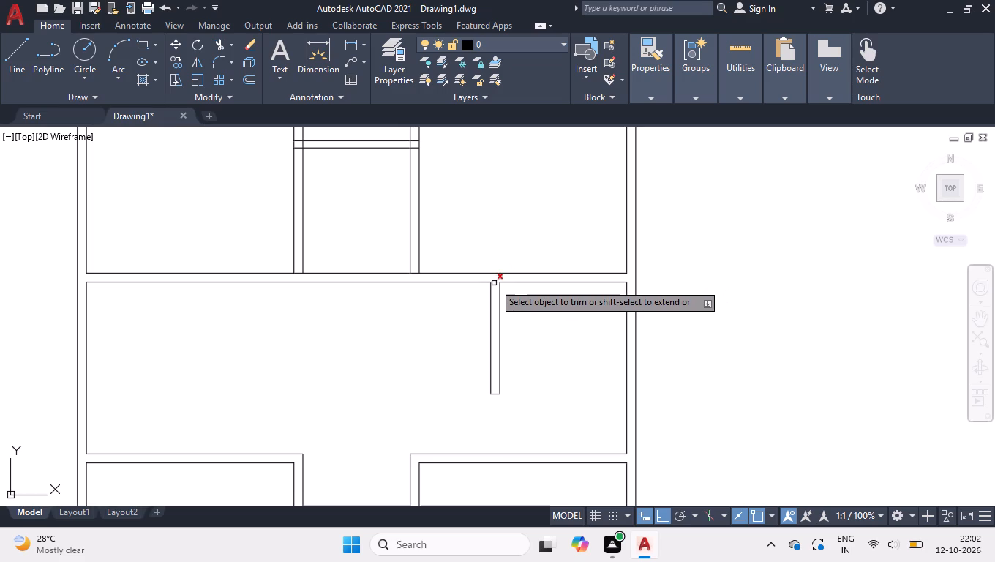
pyautogui.click(494, 283)
pyautogui.press('space')
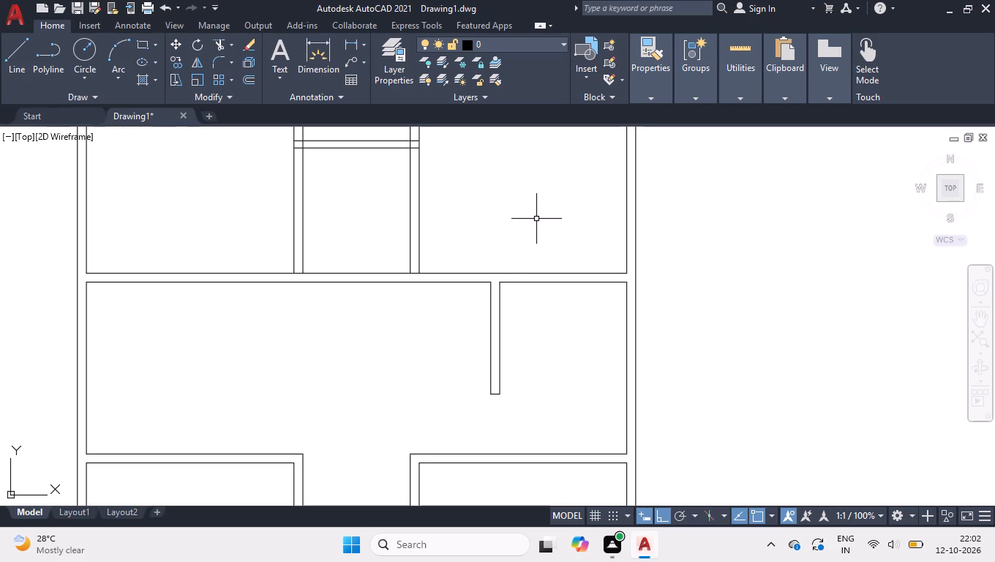
# Trim the crossing lines at the junctions of the two upper vertical partitions with the short horizontal partition and the adjoining walls.
pyautogui.keyDown('ctrl'); pyautogui.scroll(-1, 536, 219); pyautogui.keyUp('ctrl')
pyautogui.keyDown('ctrl'); pyautogui.scroll(-1, 475, 275); pyautogui.keyUp('ctrl')
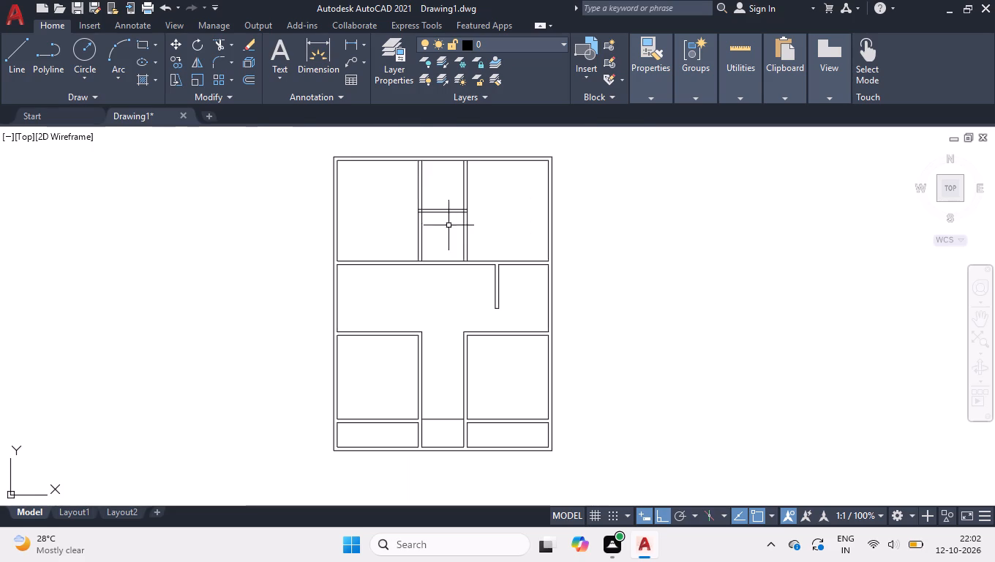
pyautogui.keyDown('ctrl'); pyautogui.scroll(2, 431, 154); pyautogui.keyUp('ctrl')
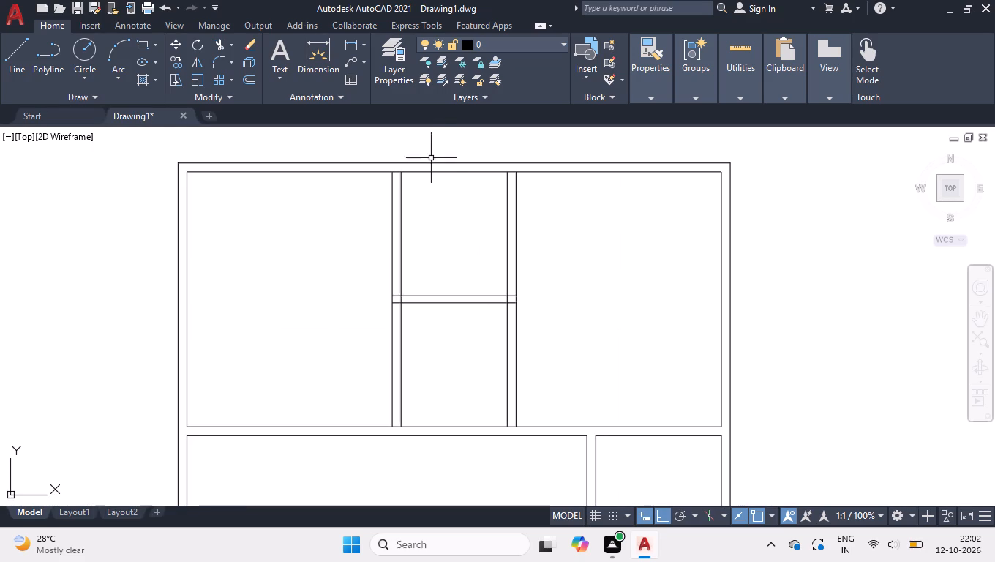
pyautogui.write('tr')
pyautogui.press('space')
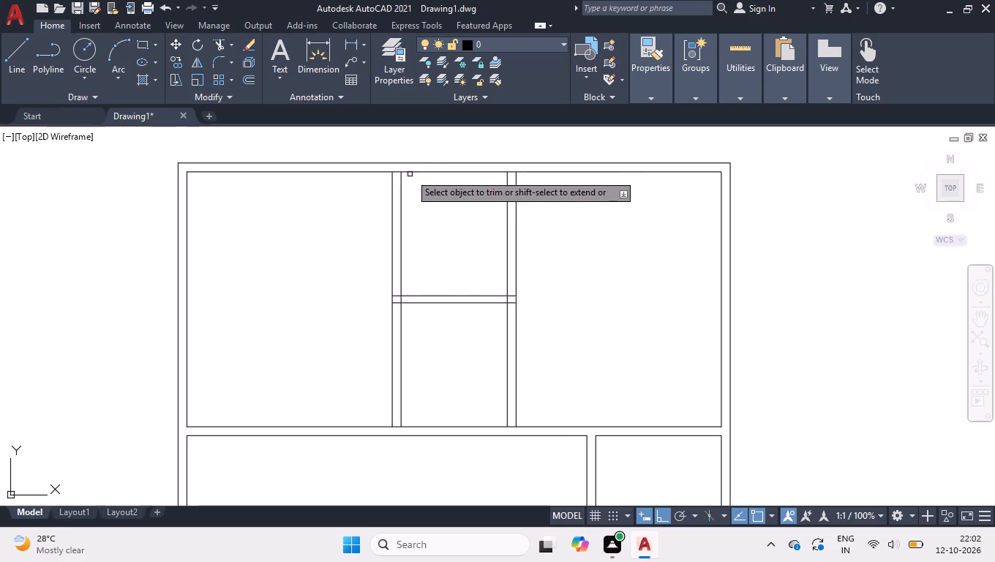
pyautogui.moveTo(396, 166); pyautogui.dragTo(399, 233)
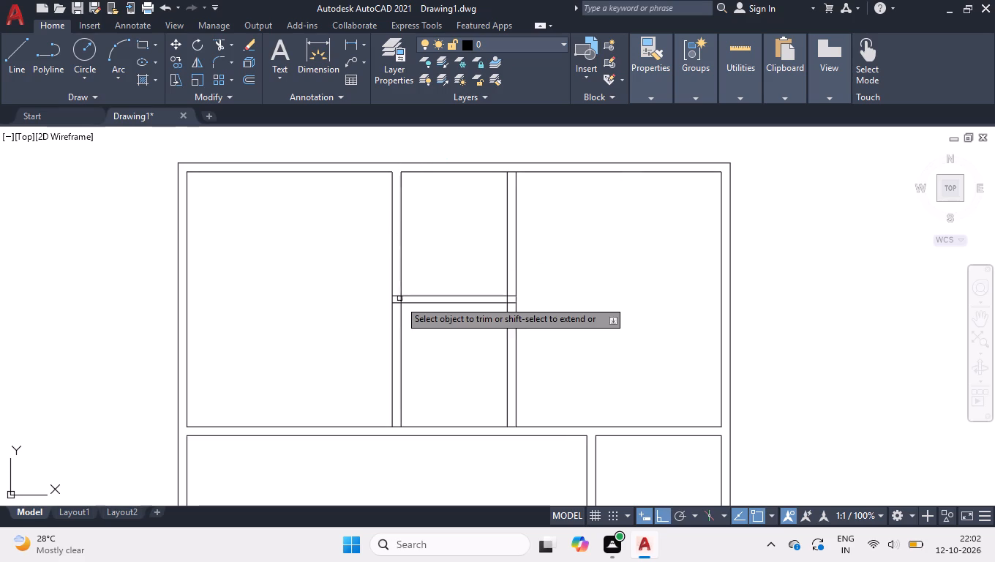
pyautogui.click(397, 430)
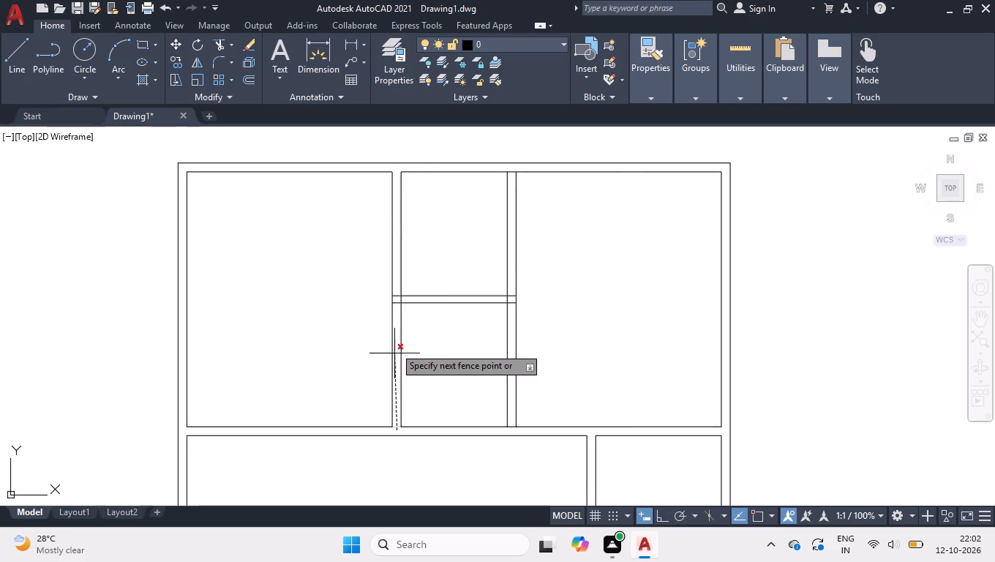
pyautogui.click(397, 296)
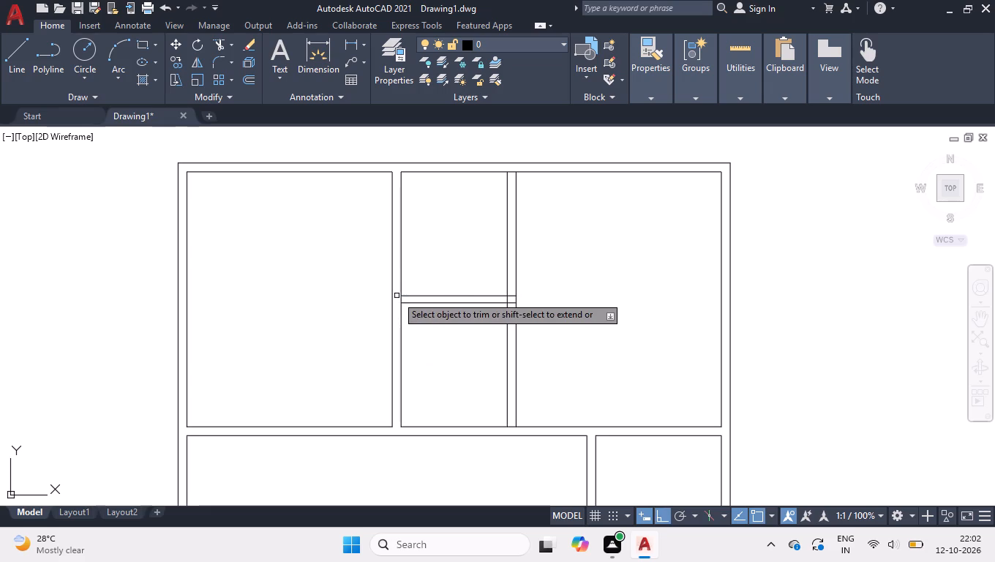
pyautogui.click(397, 299)
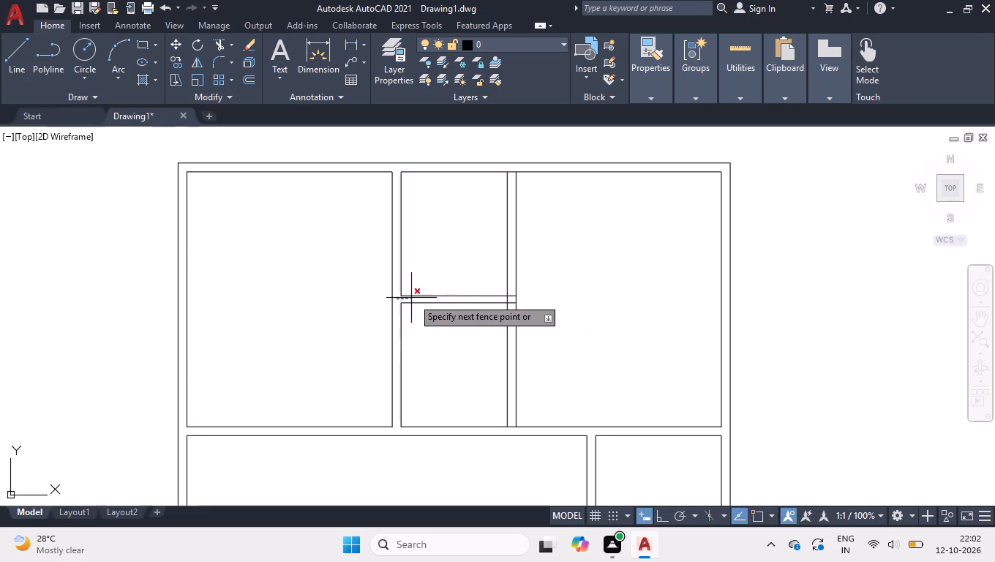
pyautogui.click(511, 299)
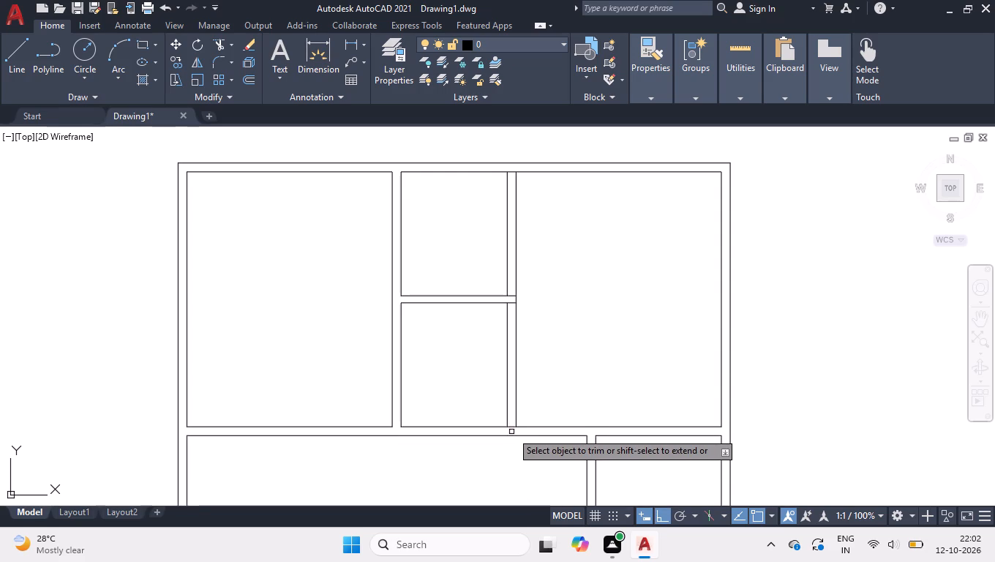
pyautogui.click(511, 432)
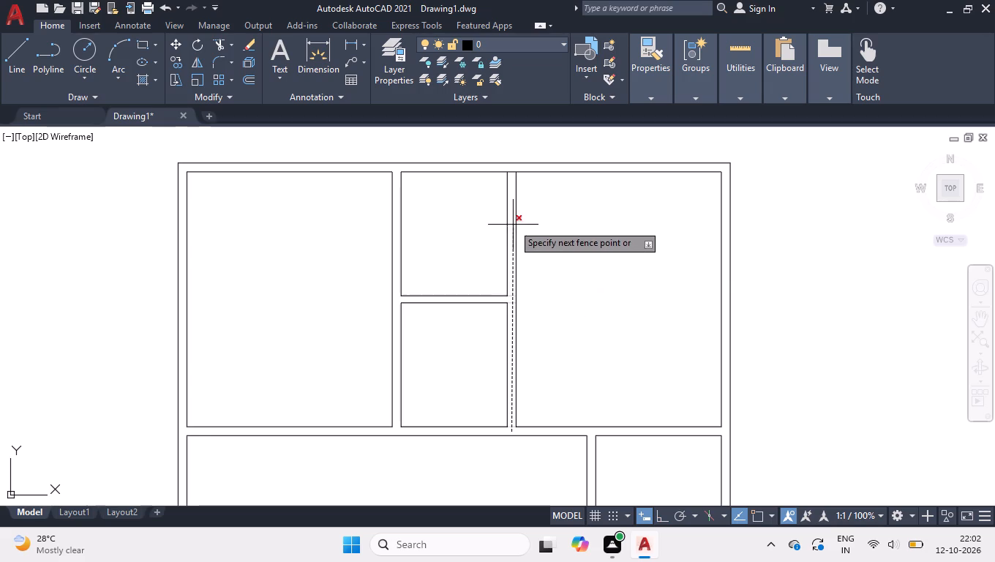
pyautogui.click(509, 166)
pyautogui.press('space')
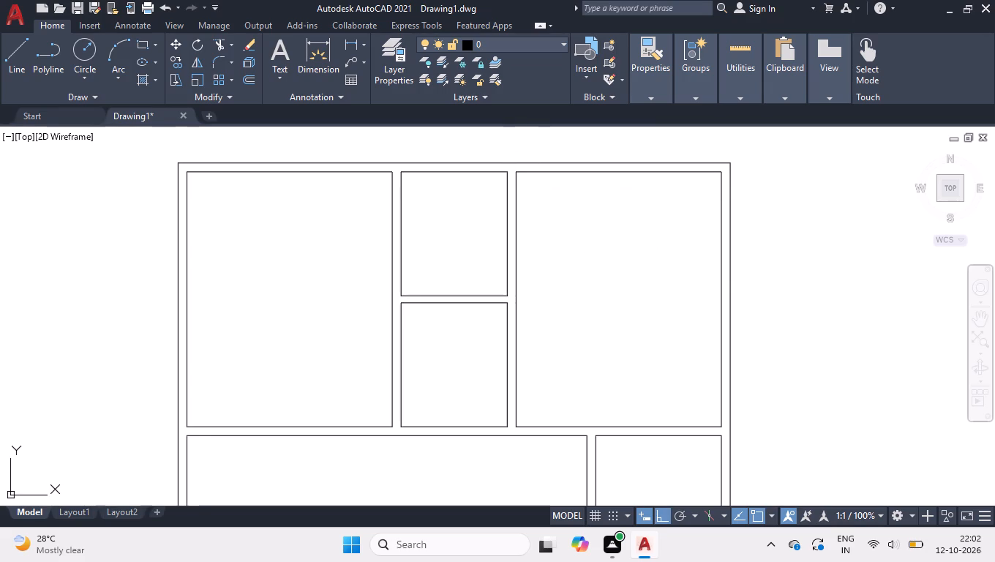
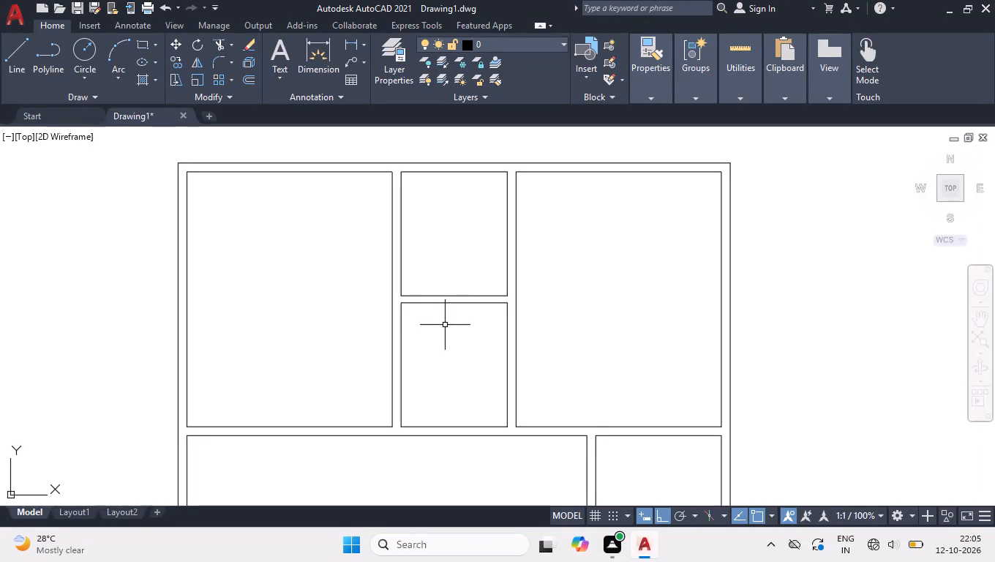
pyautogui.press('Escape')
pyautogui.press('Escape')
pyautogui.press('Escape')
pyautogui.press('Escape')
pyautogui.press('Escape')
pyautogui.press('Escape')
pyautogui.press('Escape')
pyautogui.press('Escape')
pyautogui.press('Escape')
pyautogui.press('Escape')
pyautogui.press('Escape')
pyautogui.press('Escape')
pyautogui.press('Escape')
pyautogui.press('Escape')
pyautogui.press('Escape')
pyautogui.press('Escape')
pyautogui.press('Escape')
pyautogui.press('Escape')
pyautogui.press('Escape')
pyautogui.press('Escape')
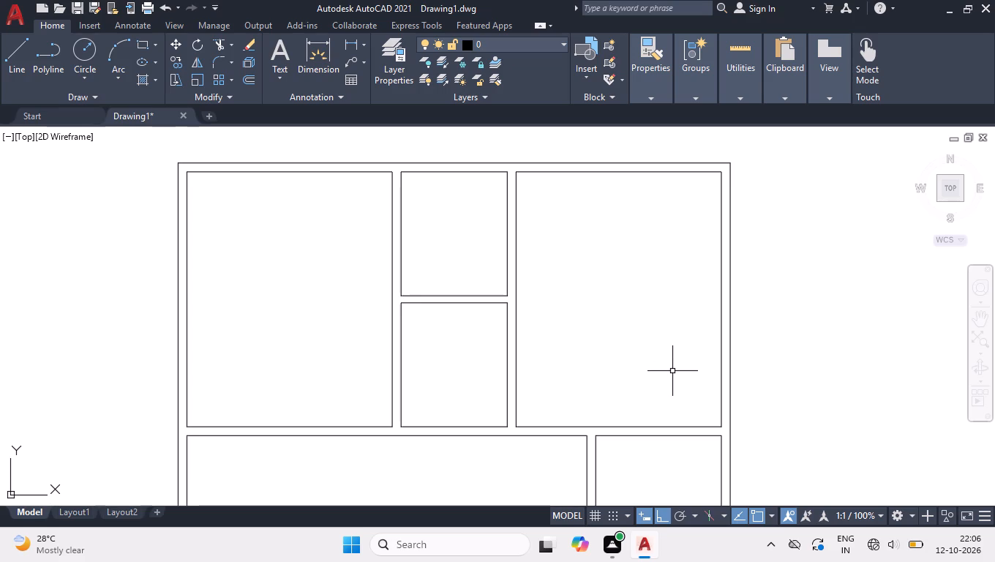
# Draw a vertical line about 19'-3" long from the upper-left room's lower-right corner down to the lowest horizontal partition wall.
pyautogui.click(953, 190)
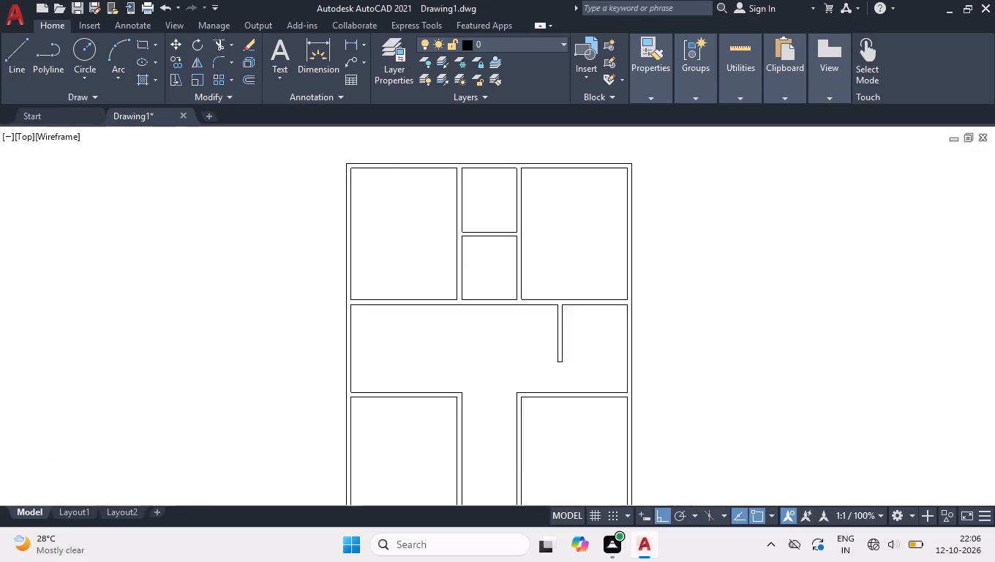
pyautogui.press('l')
pyautogui.press('Return')
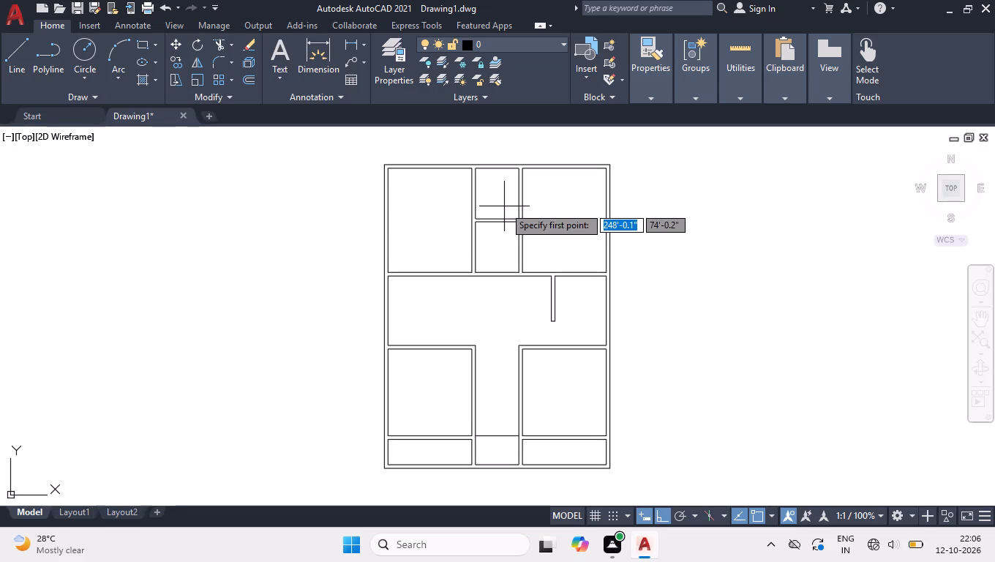
pyautogui.click(472, 273)
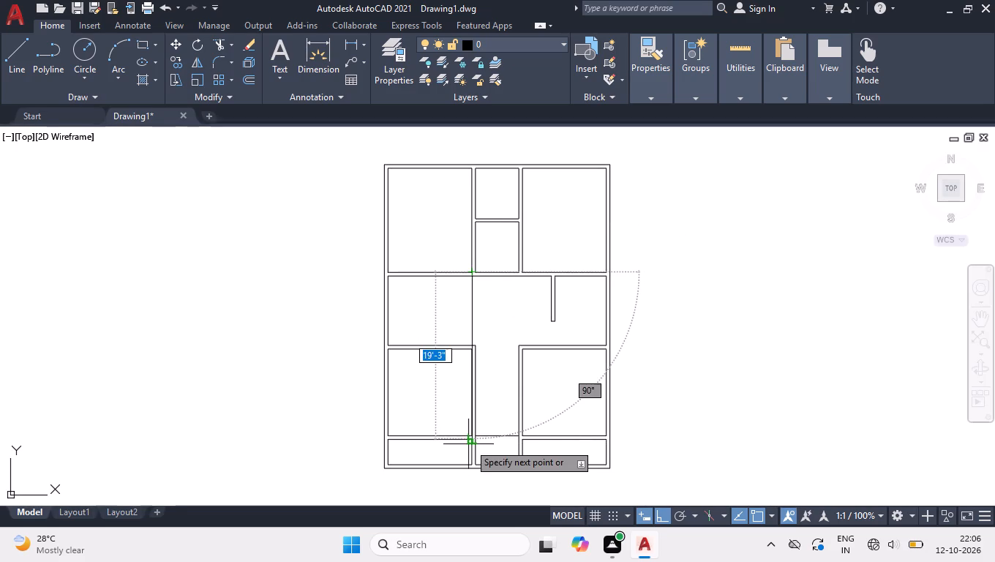
pyautogui.click(474, 438)
pyautogui.press('space')
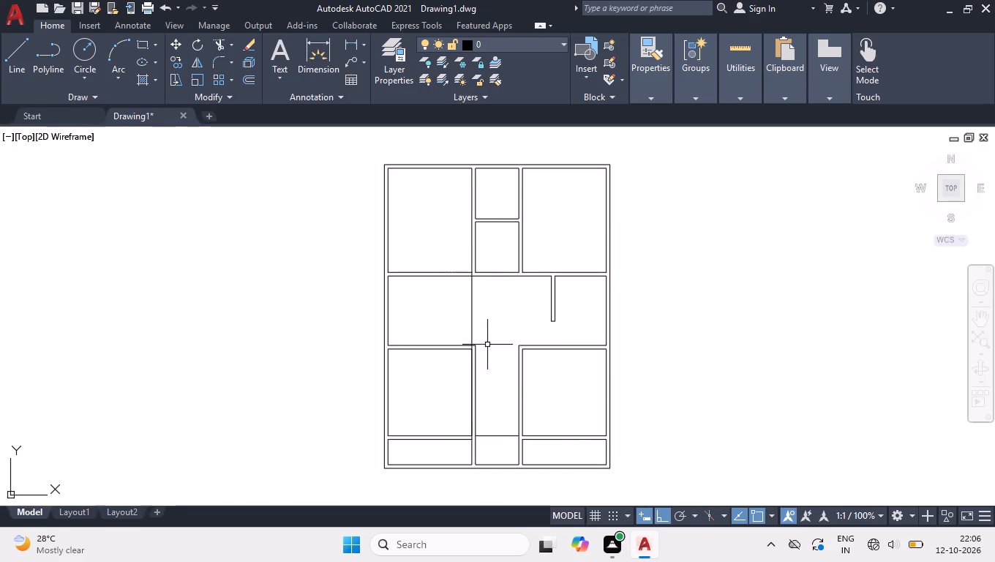
# Move the new vertical line 2" to the left, away from the room corner.
pyautogui.click(493, 320)
pyautogui.click(465, 311)
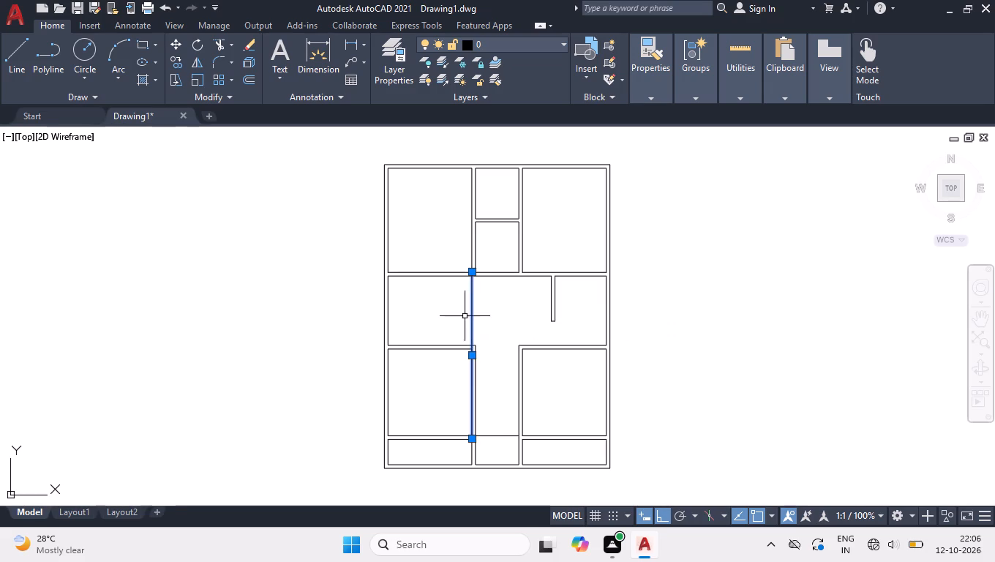
pyautogui.click(472, 357)
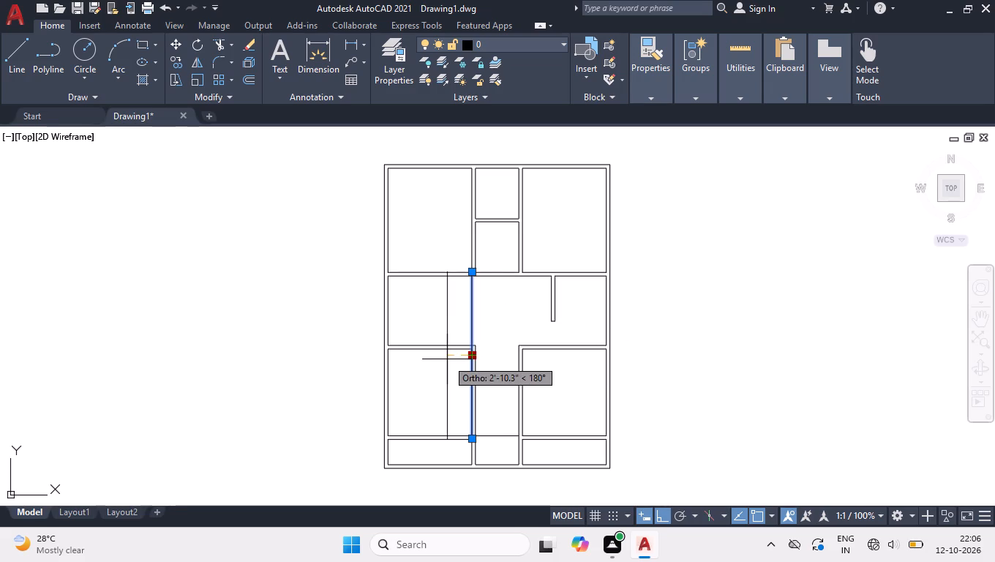
pyautogui.press('2')
pyautogui.press('Return')
# Offset the vertical line 2' to the left, and offset that copy another 1' to the left.
pyautogui.write('OFF')
pyautogui.press('Return')
pyautogui.write("2'")
pyautogui.press('Return')
pyautogui.click(447, 359)
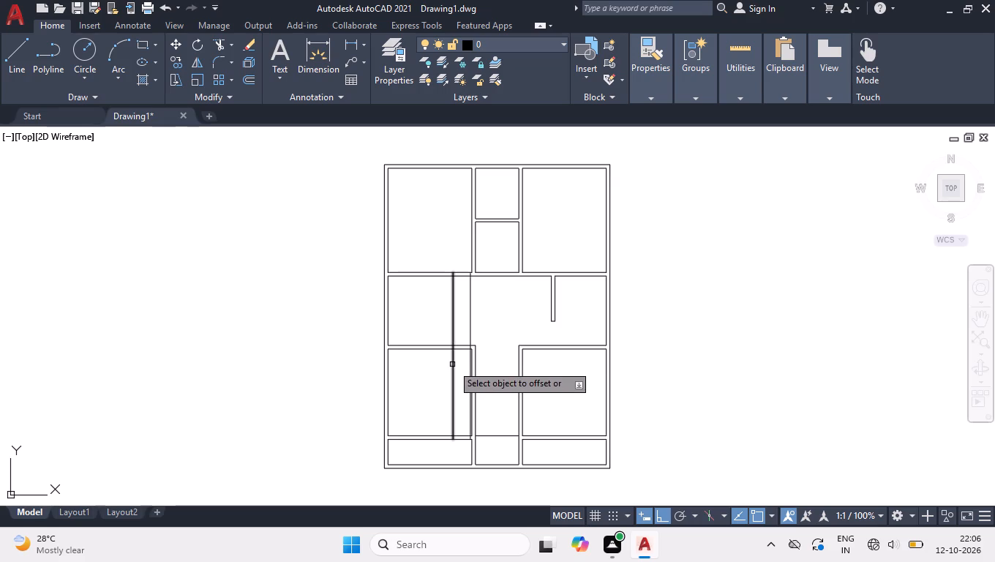
pyautogui.moveTo(452, 364); pyautogui.dragTo(439, 365)
pyautogui.write("1'")
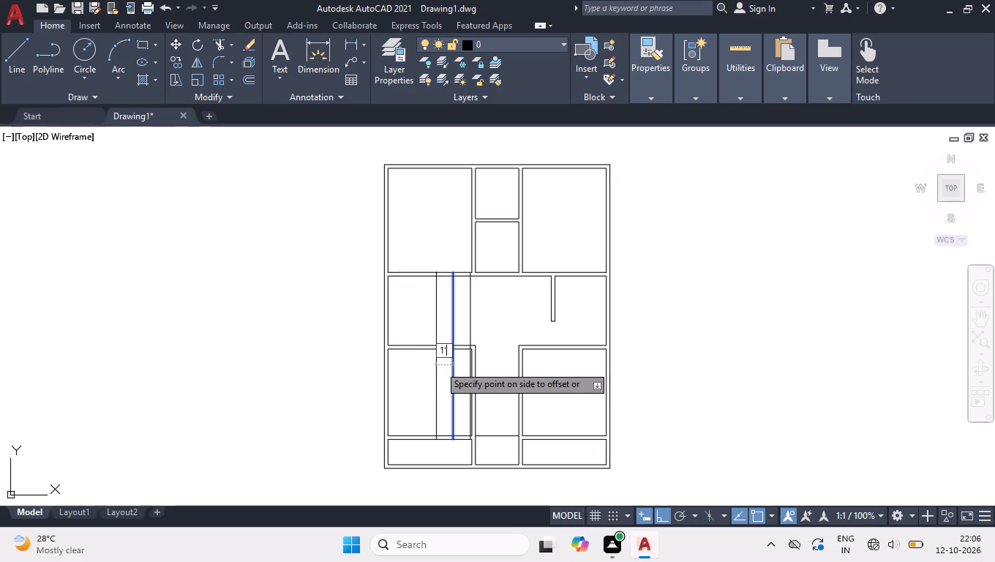
pyautogui.press('Return')
pyautogui.press('space')
# Trim the three vertical construction lines between the horizontal walls, keeping only the short jamb pieces inside each wall.
pyautogui.write('TR')
pyautogui.press('Return')
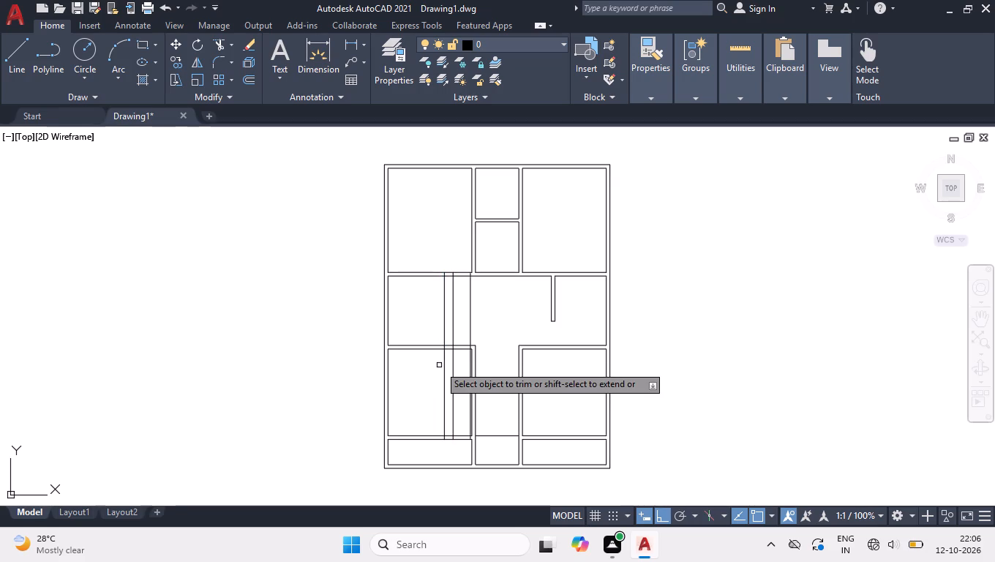
pyautogui.click(437, 323)
pyautogui.click(492, 310)
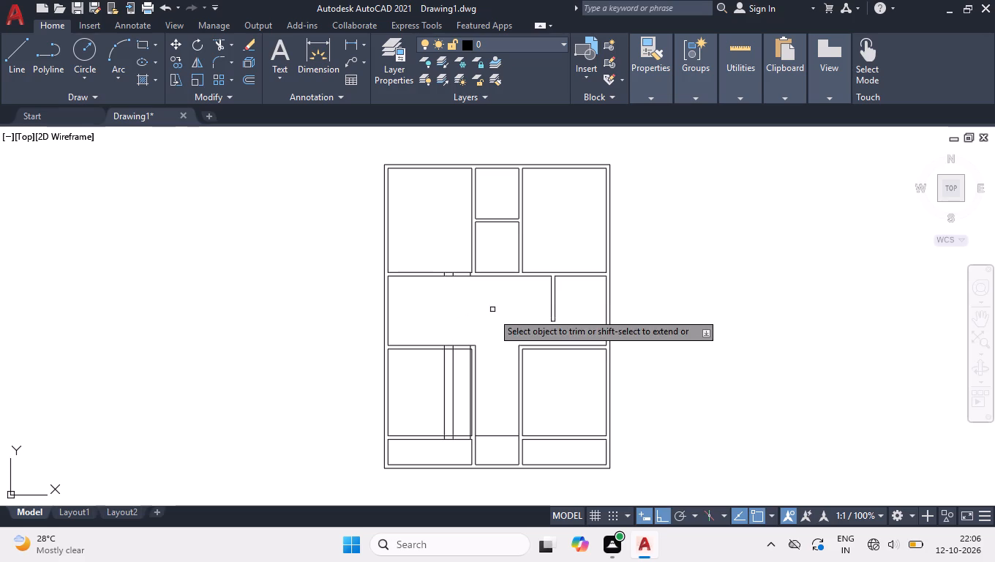
pyautogui.click(470, 378)
pyautogui.click(463, 376)
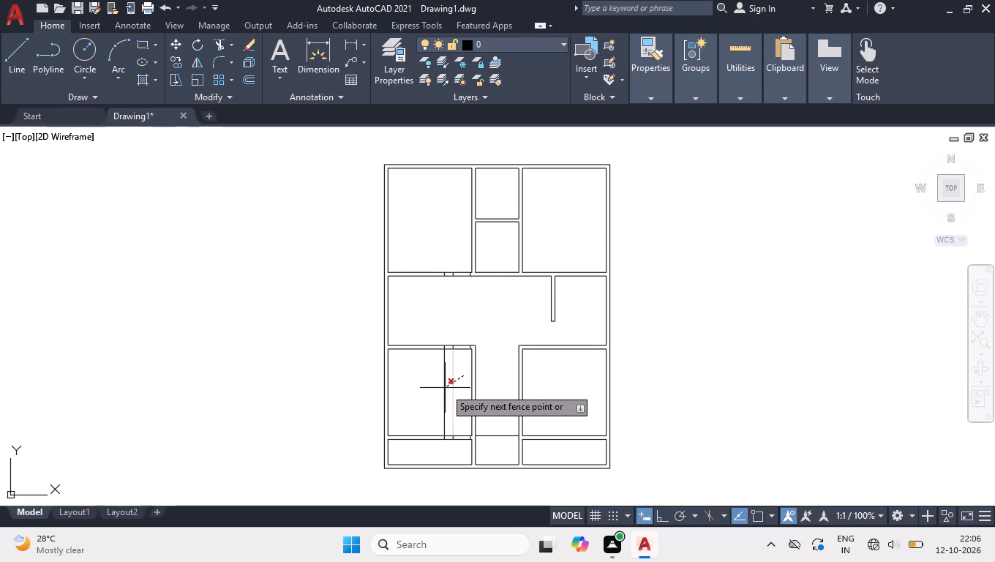
pyautogui.click(440, 391)
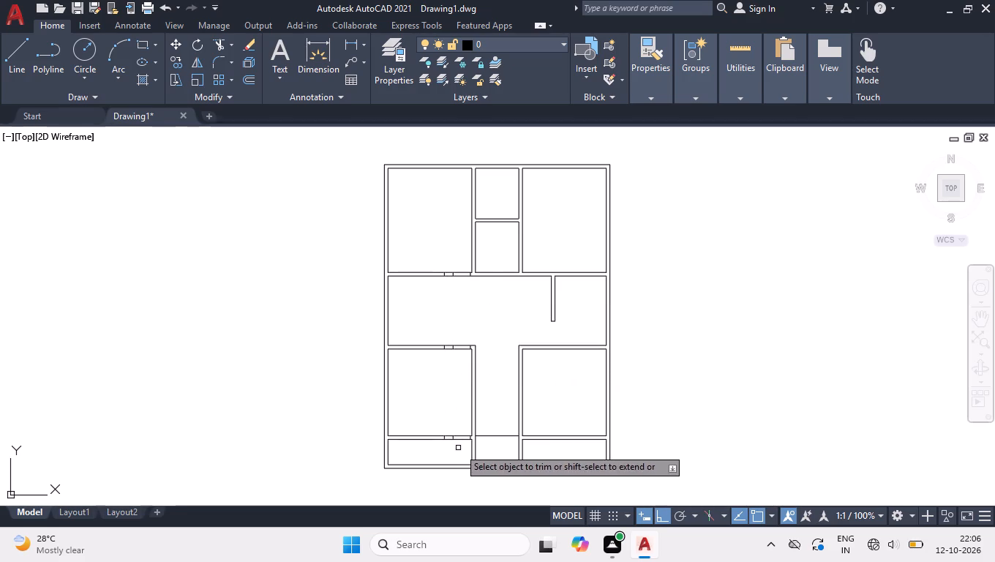
# Trim the wall lines between the jambs 2' apart to cut door openings in all three horizontal walls on the left side.
pyautogui.click(465, 447)
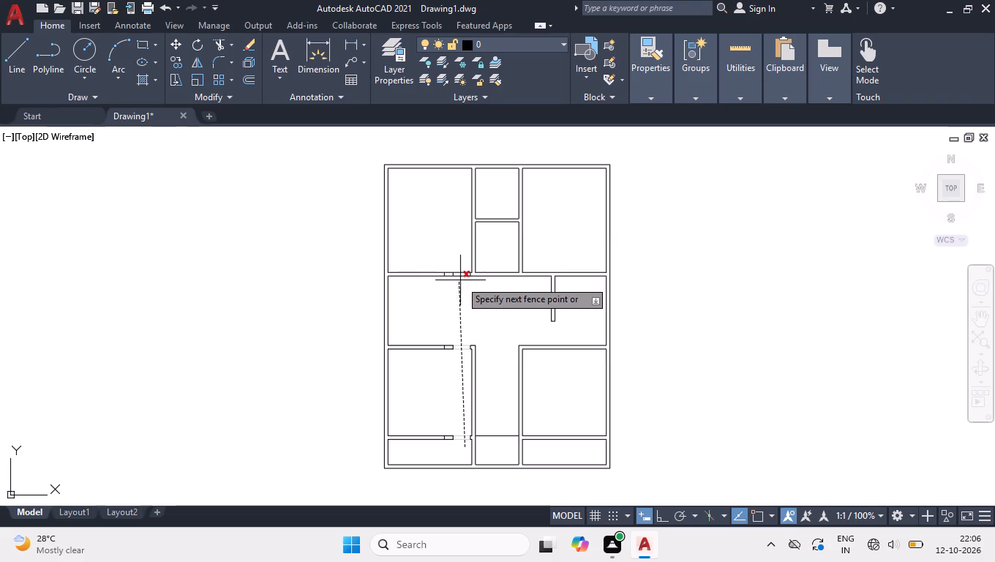
pyautogui.moveTo(460, 249); pyautogui.dragTo(450, 269)
# Widen the door openings in the upper two horizontal walls to 3' by trimming away the 1' wall pieces and middle jambs.
pyautogui.moveTo(450, 269); pyautogui.dragTo(450, 293)
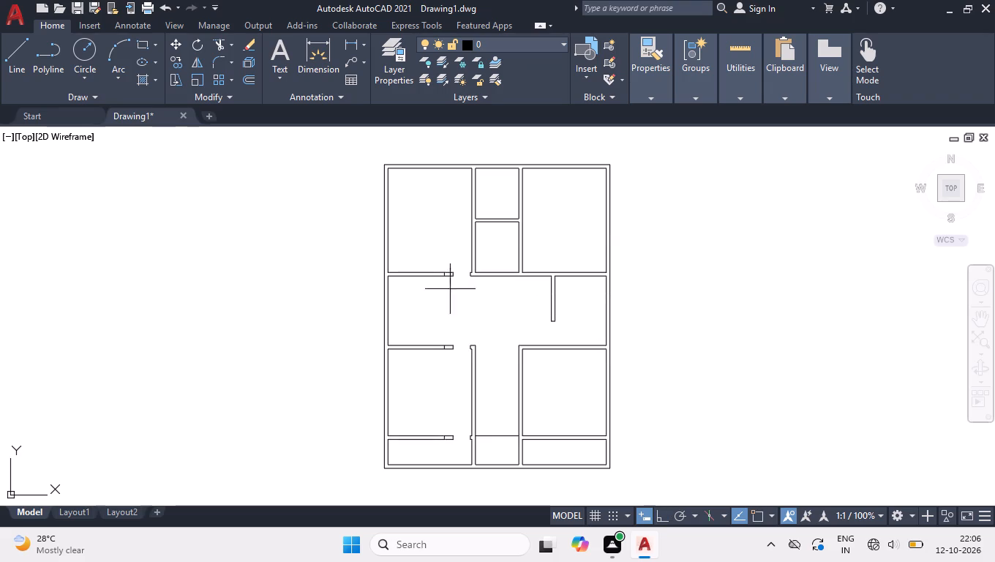
pyautogui.moveTo(450, 293); pyautogui.dragTo(455, 348)
pyautogui.moveTo(455, 348); pyautogui.dragTo(453, 269)
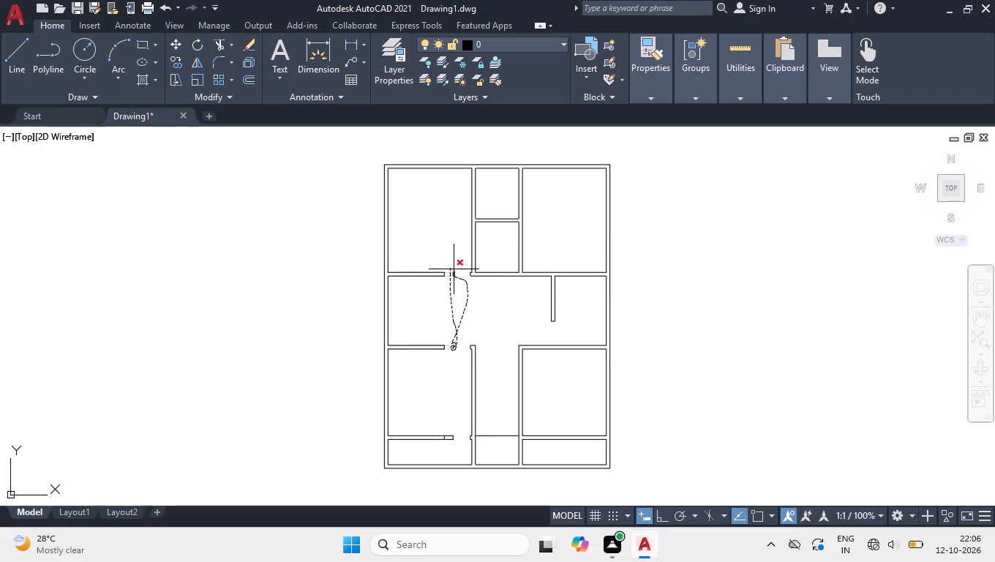
pyautogui.moveTo(453, 269); pyautogui.dragTo(456, 277)
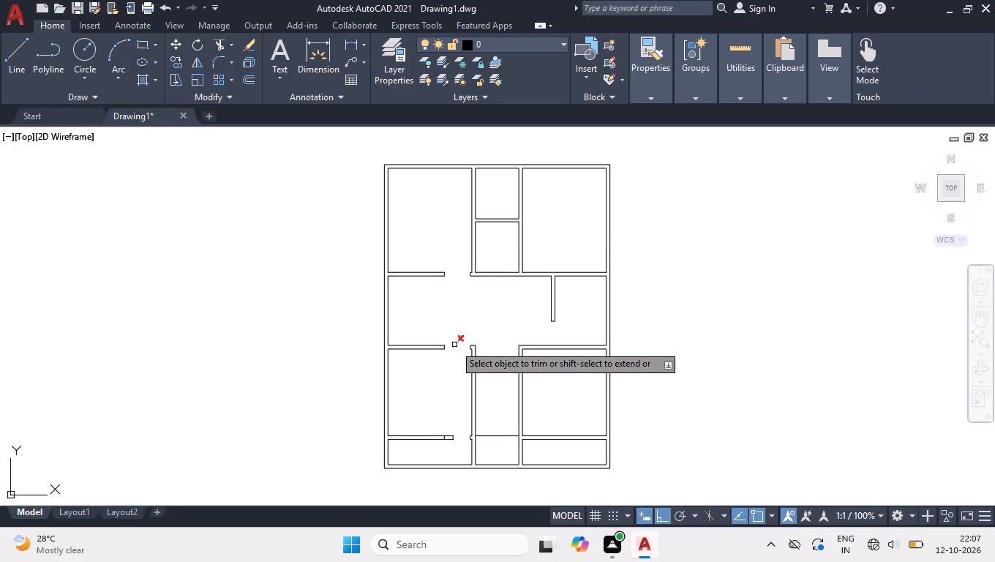
pyautogui.click(454, 345)
# Trim the leftover 1' offset line inside the lowest horizontal wall beside its 2' opening.
pyautogui.keyDown('ctrl'); pyautogui.scroll(3, 435, 442); pyautogui.keyUp('ctrl')
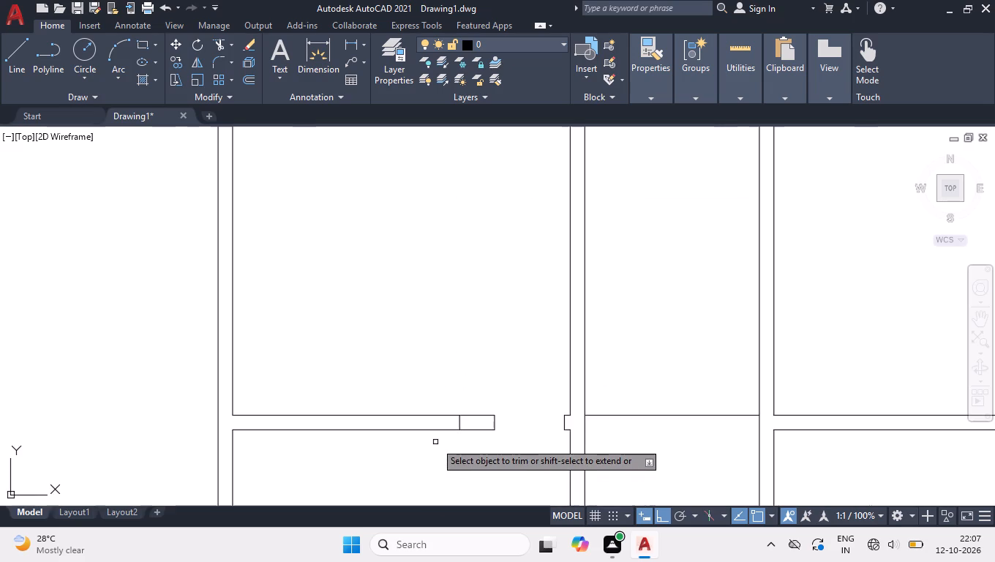
pyautogui.keyDown('ctrl'); pyautogui.scroll(2, 435, 442); pyautogui.keyUp('ctrl')
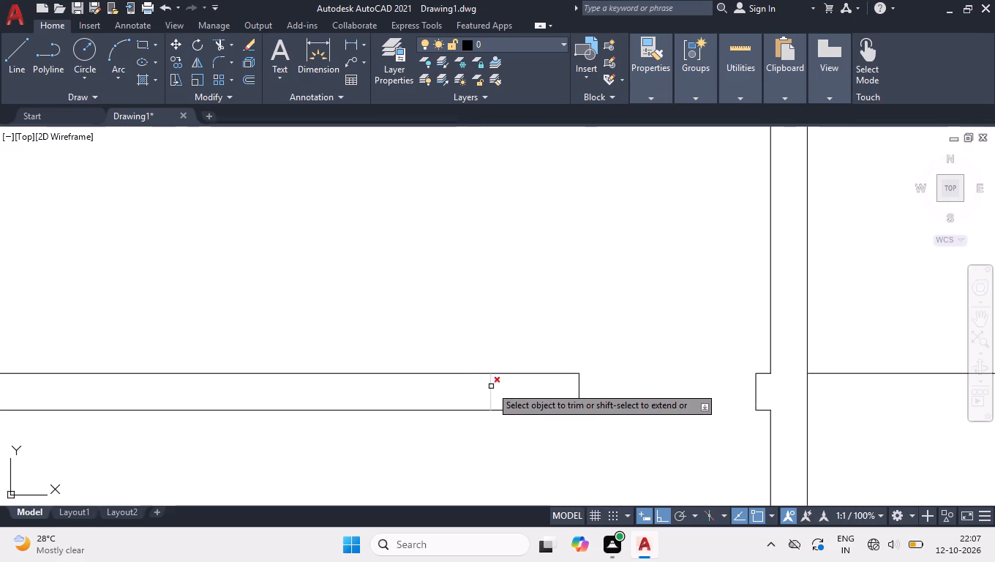
pyautogui.click(491, 386)
pyautogui.press('space')
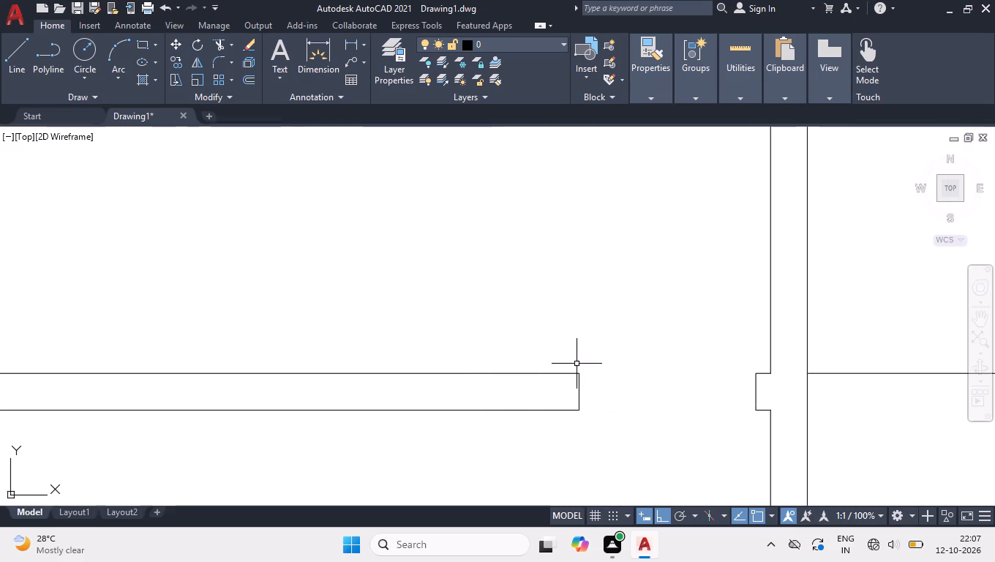
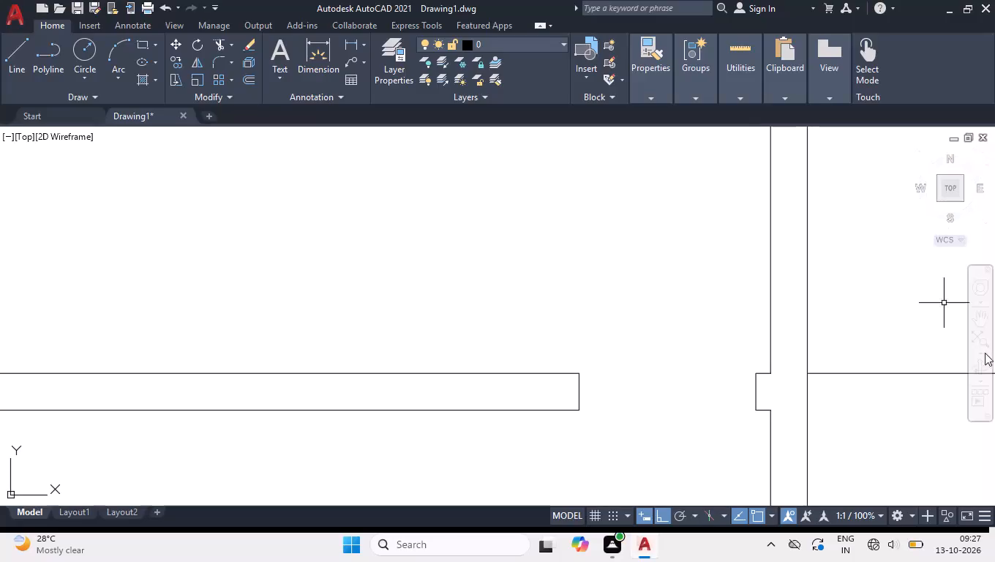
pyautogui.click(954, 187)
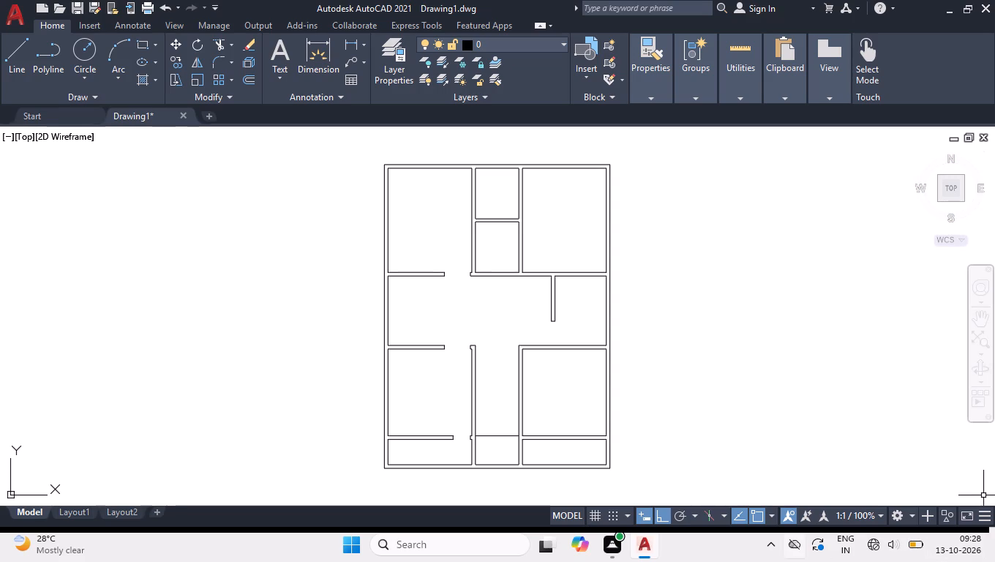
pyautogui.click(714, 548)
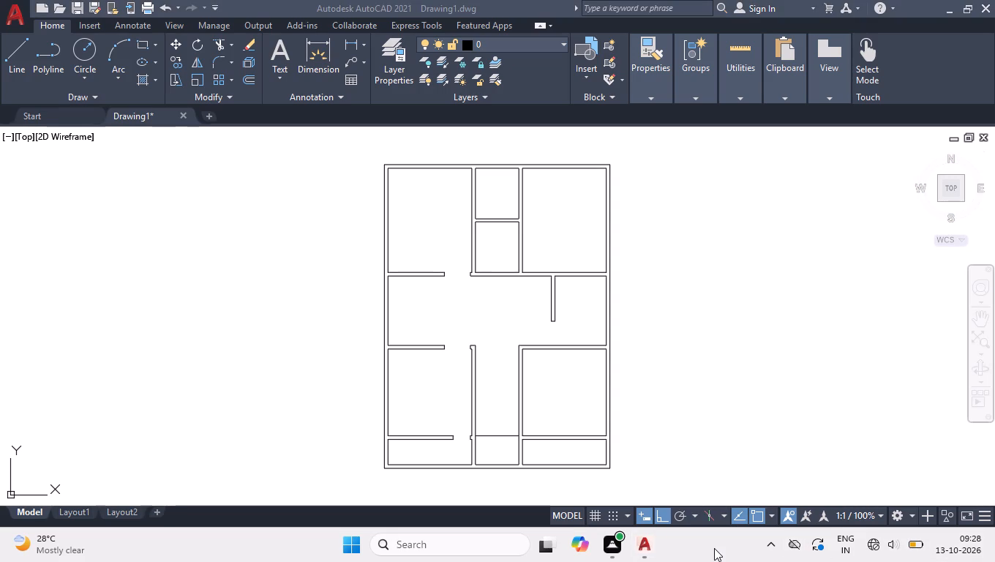
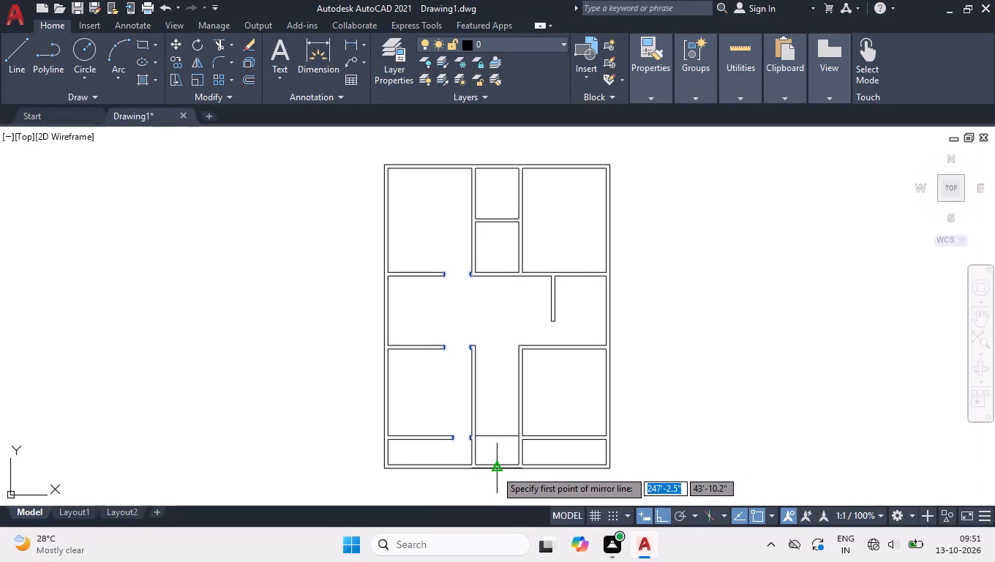
# Mirror the selected door jamb lines about the plan's vertical centreline, keeping the source objects.
pyautogui.click(495, 470)
pyautogui.click(489, 367)
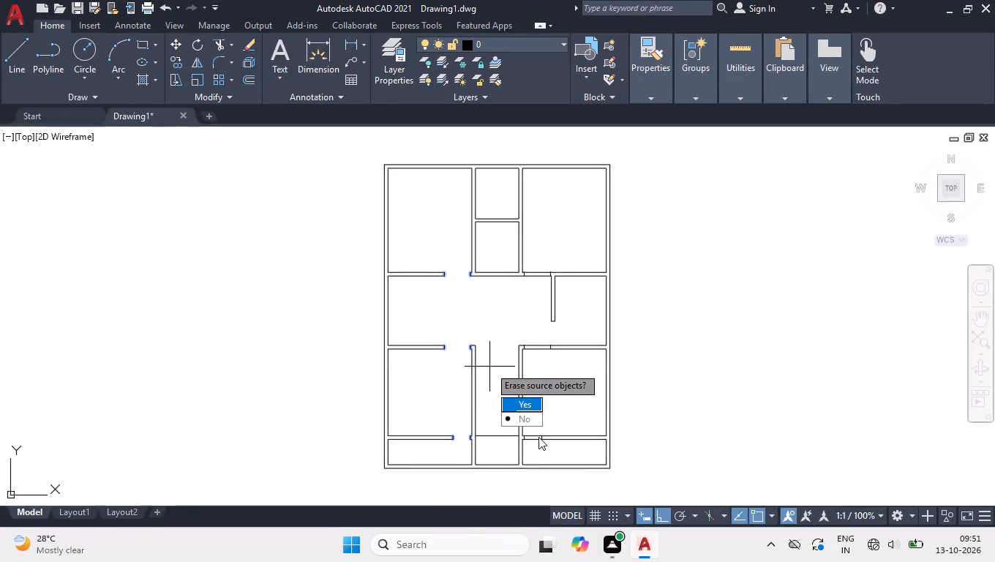
pyautogui.press('Return')
# Trim the wall lines between the mirrored jambs to cut the three door openings on the plan's east side.
pyautogui.write('TR')
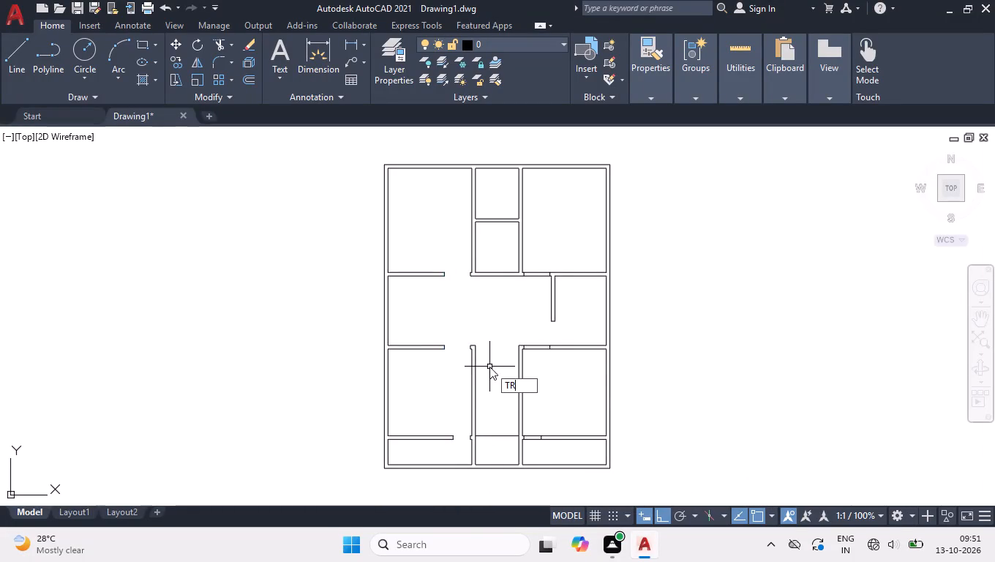
pyautogui.press('Return')
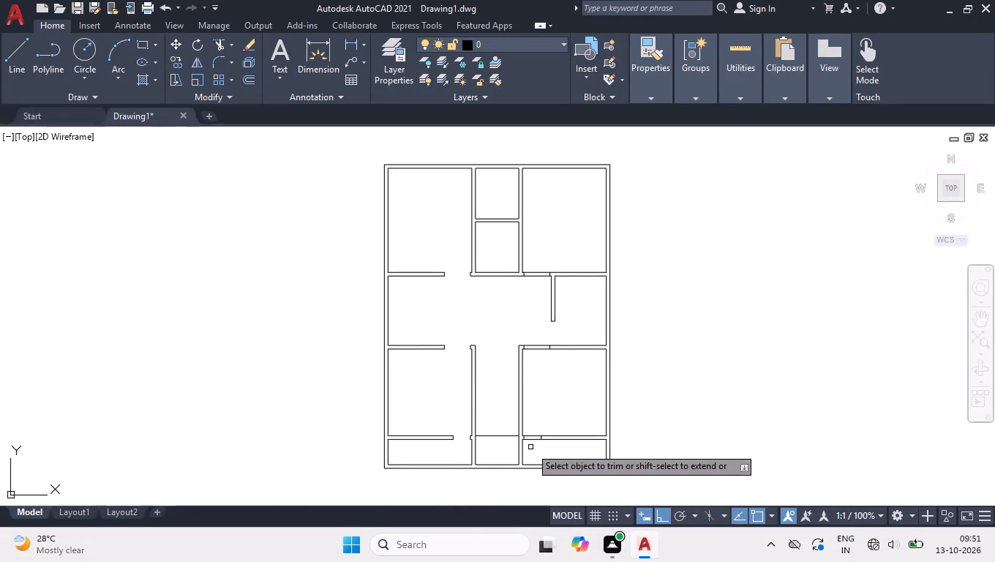
pyautogui.click(532, 447)
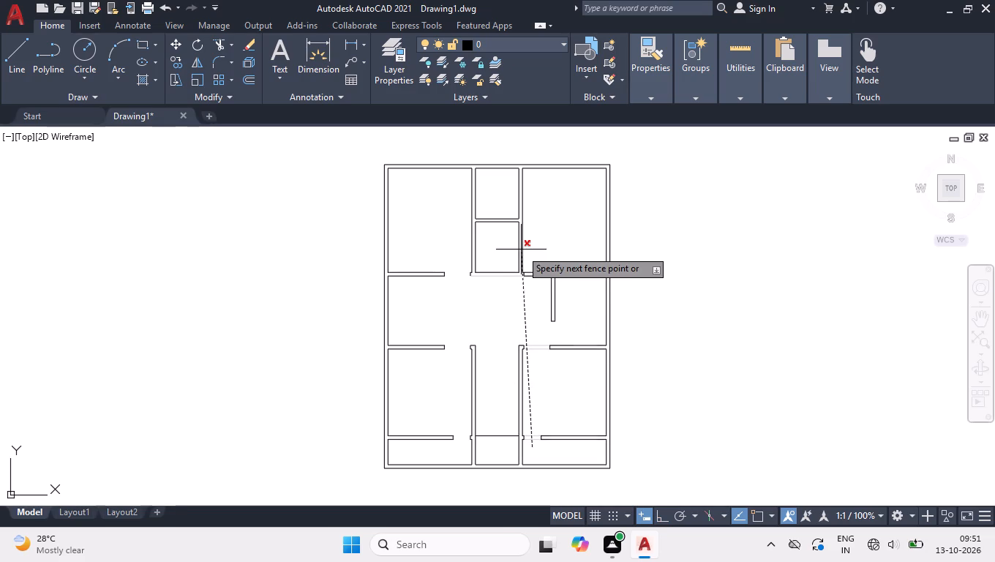
pyautogui.click(536, 250)
pyautogui.press('space')
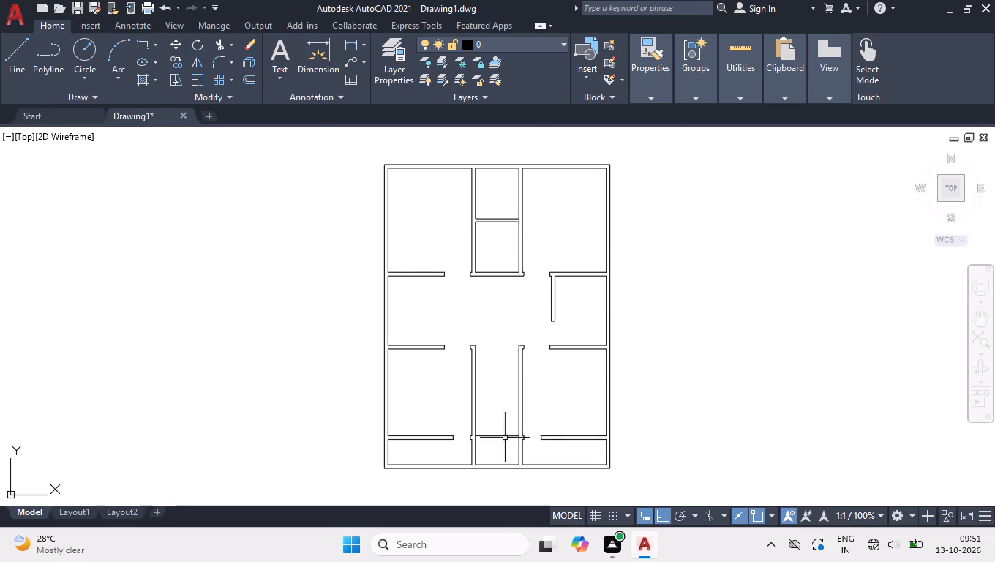
# Offset the line across the lower central passage 9'-2" upward to mark the far end of the staircase.
pyautogui.keyDown('ctrl'); pyautogui.scroll(2, 495, 448); pyautogui.keyUp('ctrl')
pyautogui.write('OFF')
pyautogui.press('Return')
pyautogui.write("9'2")
pyautogui.press('Return')
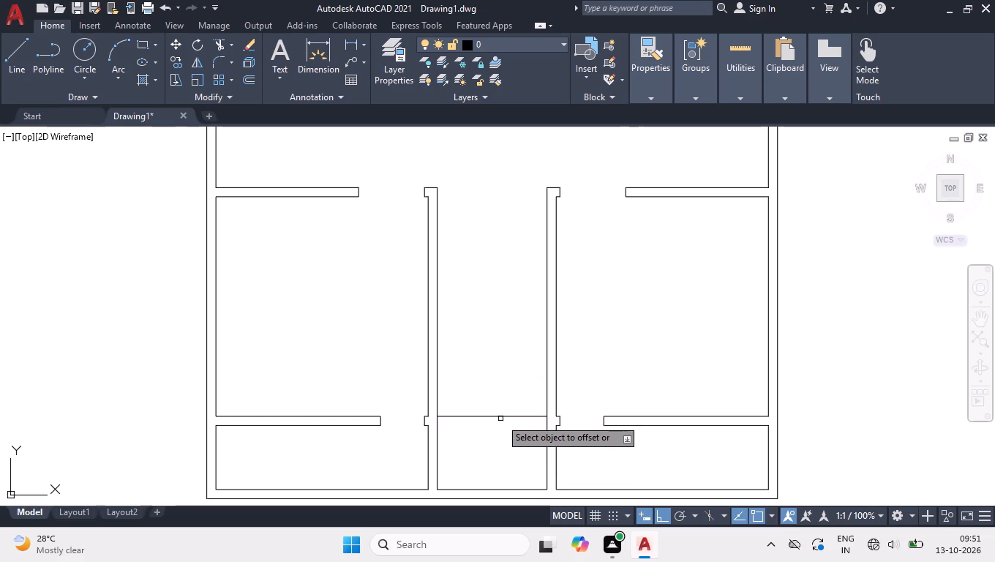
pyautogui.click(501, 417)
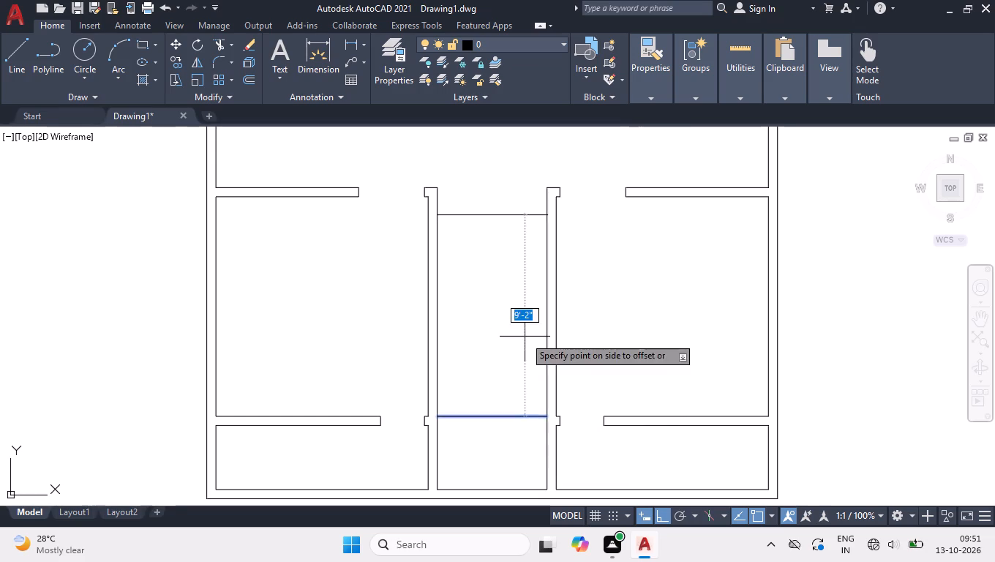
pyautogui.click(525, 337)
pyautogui.press('space')
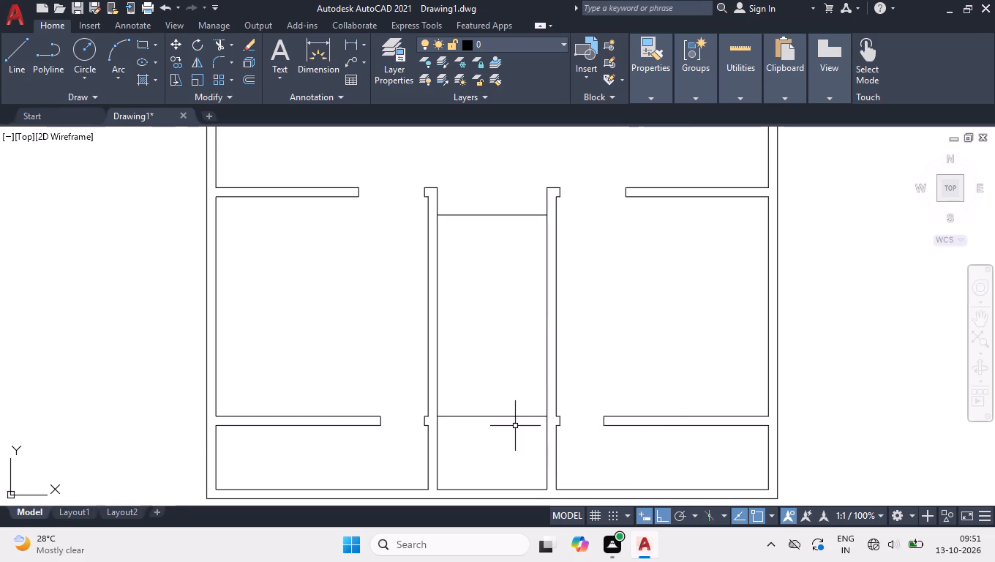
# Copy the lower stair line as an array of 12 items fitted up to the 9'-2" offset line.
pyautogui.click(515, 425)
pyautogui.click(484, 355)
pyautogui.write('COP')
pyautogui.press('Return')
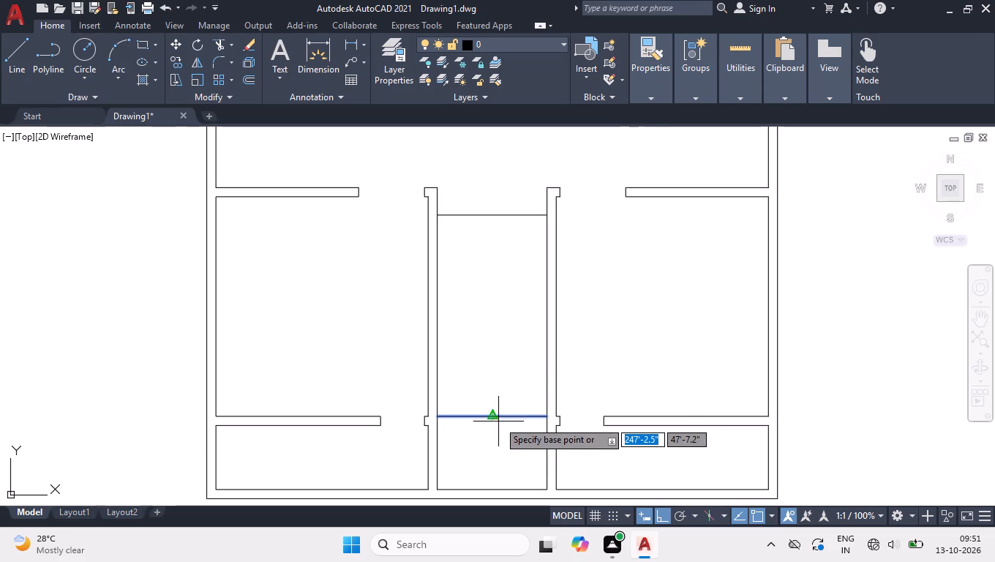
pyautogui.click(493, 416)
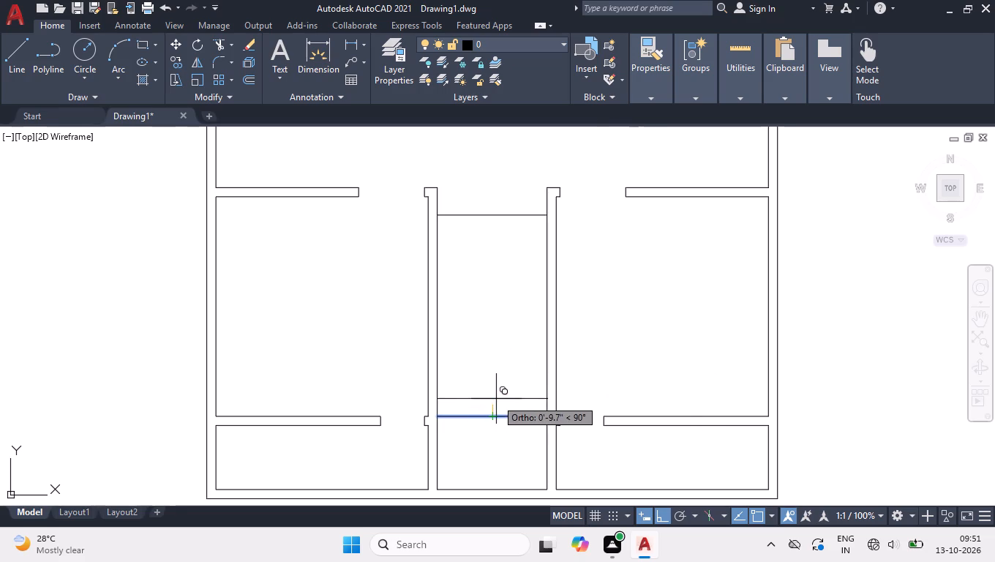
pyautogui.write('AR')
pyautogui.press('Return')
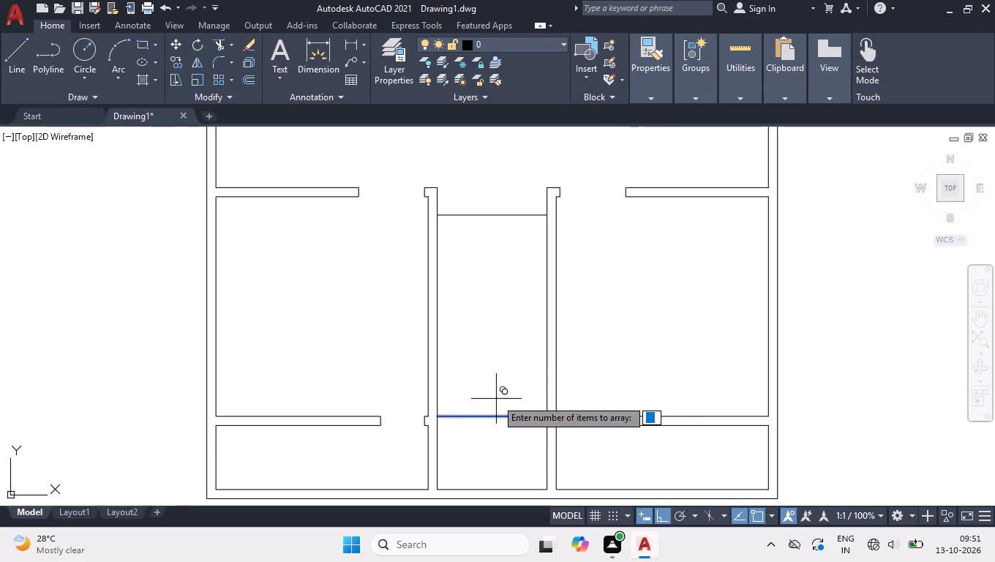
pyautogui.write('12')
pyautogui.press('Return')
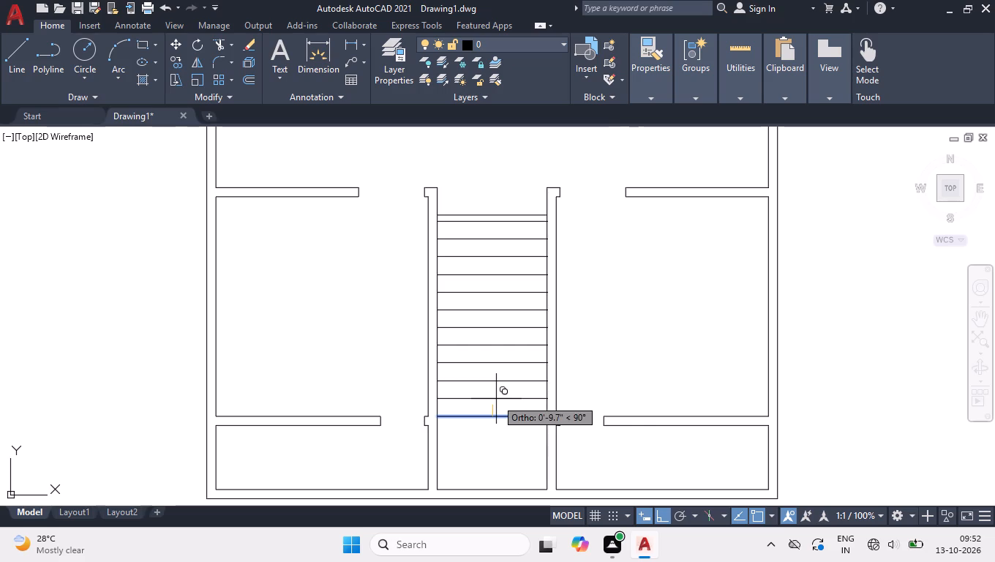
pyautogui.press('f')
pyautogui.press('Return')
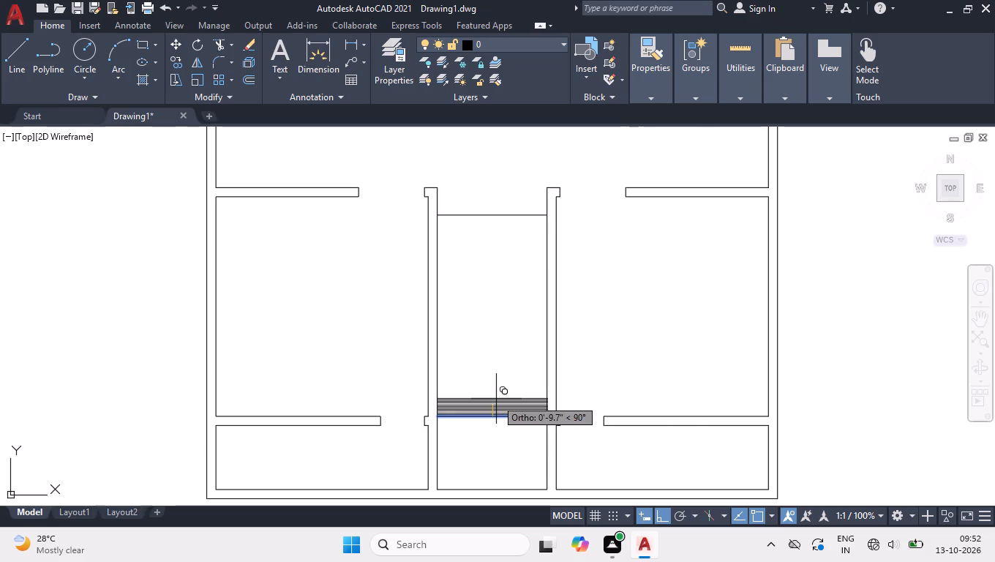
pyautogui.click(488, 218)
pyautogui.press('space')
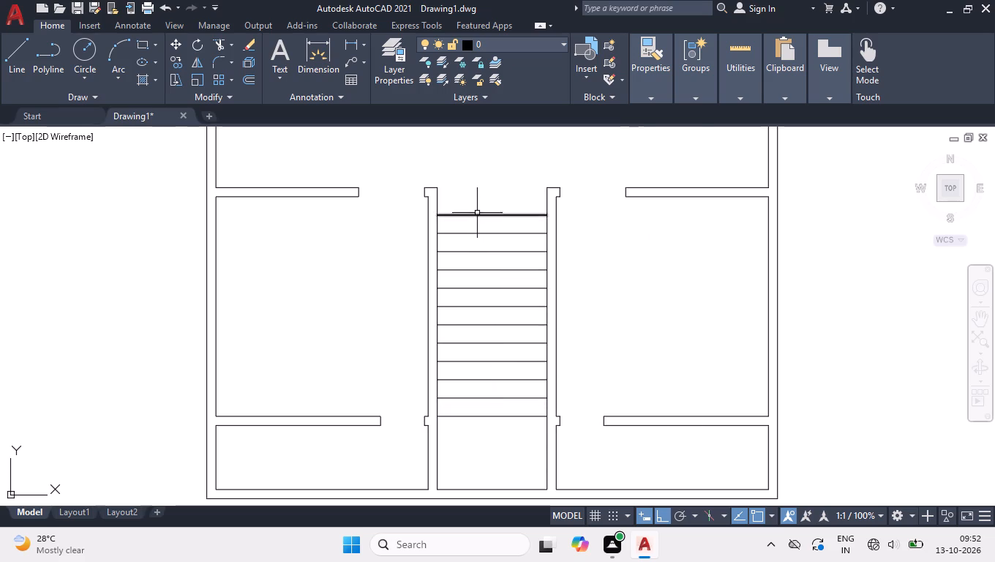
# Delete one of the two overlapping lines at the upper end of the staircase.
pyautogui.click(476, 217)
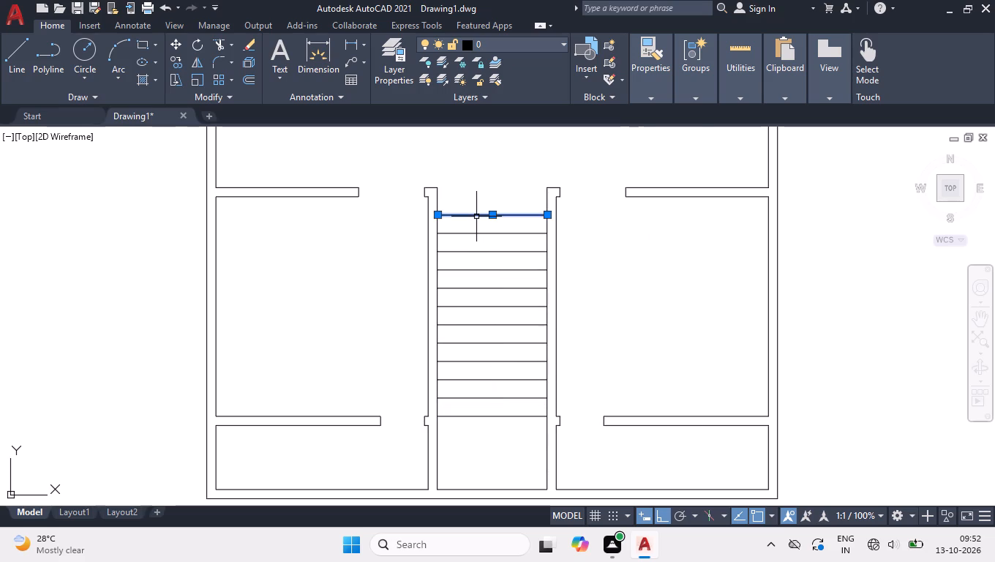
pyautogui.press('Delete')
# Draw a vertical line down the middle of the staircase from the top tread line's midpoint to the bottom one's.
pyautogui.press('l')
pyautogui.press('Return')
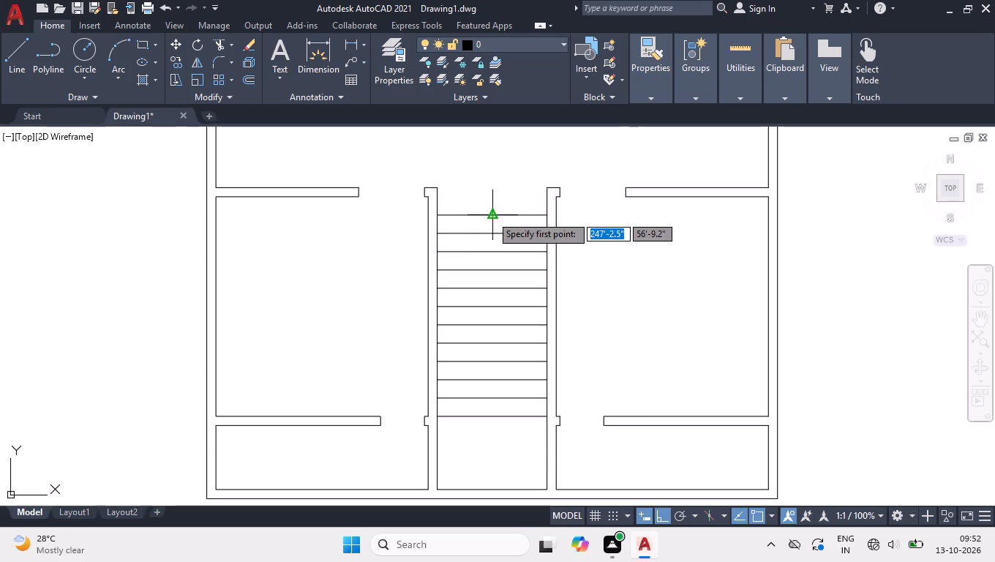
pyautogui.click(491, 215)
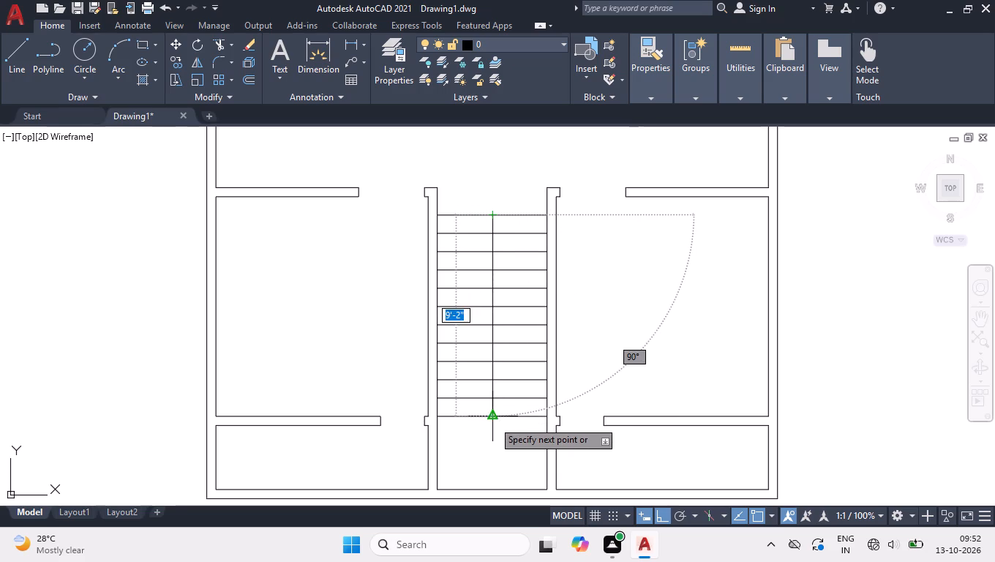
pyautogui.click(493, 421)
pyautogui.press('space')
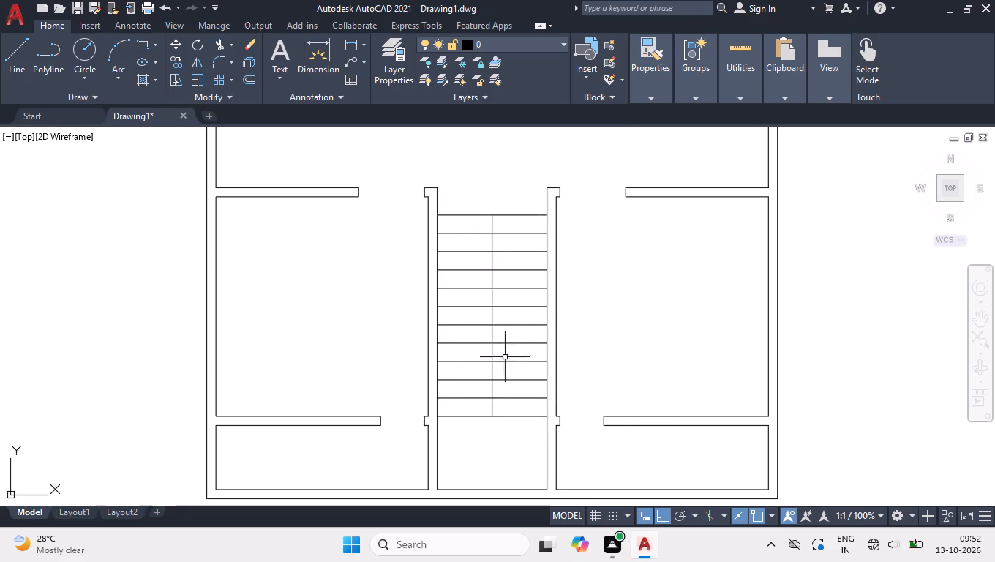
# Offset the staircase's vertical centreline 1" to each side.
pyautogui.keyDown('ctrl'); pyautogui.scroll(3, 495, 208); pyautogui.keyUp('ctrl')
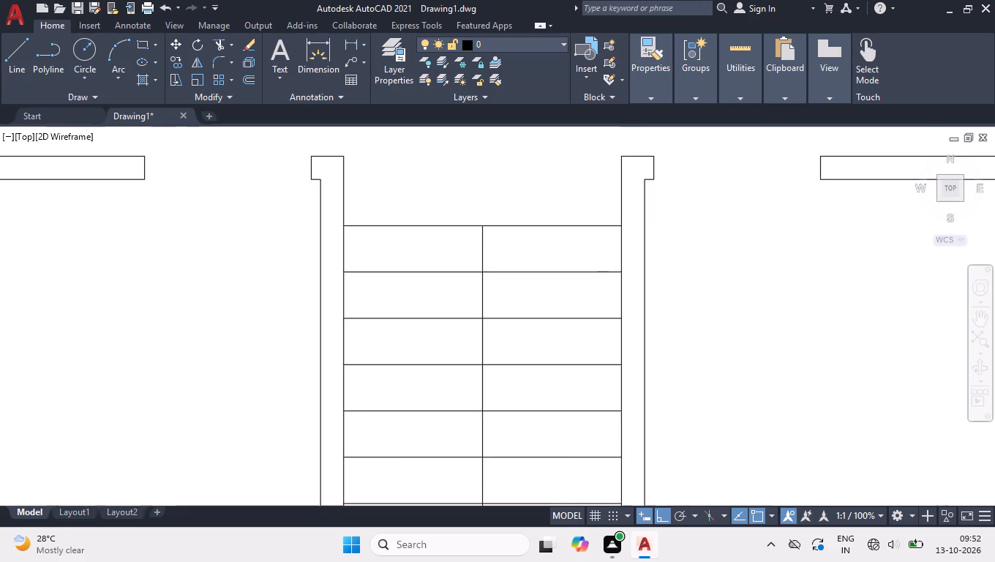
pyautogui.keyDown('ctrl'); pyautogui.scroll(2, 467, 233); pyautogui.keyUp('ctrl')
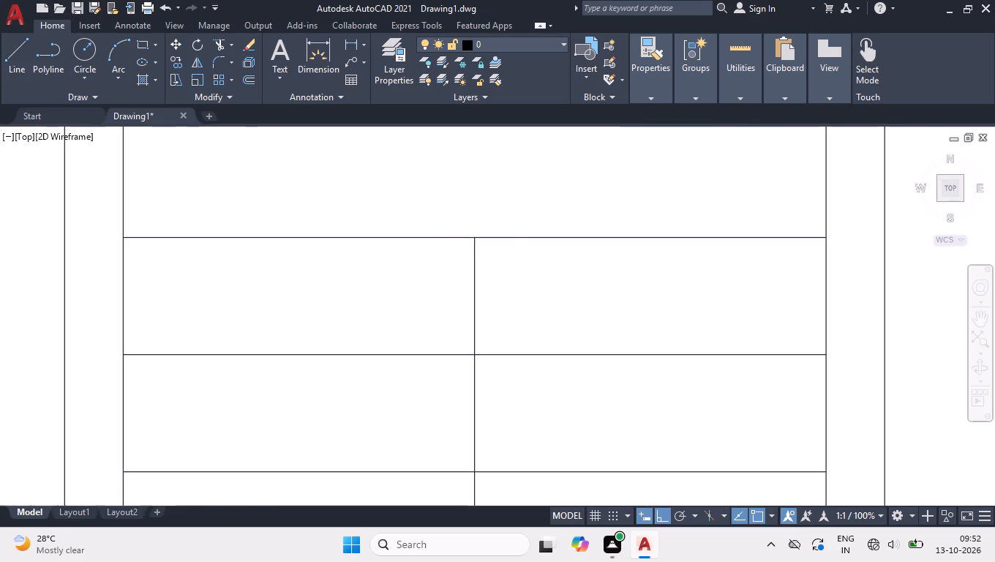
pyautogui.write('OFF')
pyautogui.press('Return')
pyautogui.press('1')
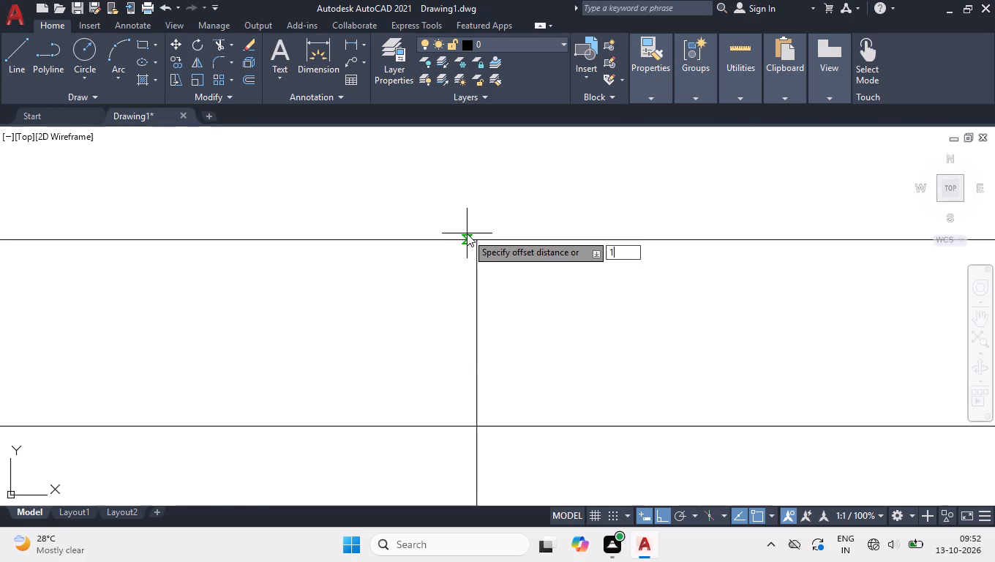
pyautogui.press('Return')
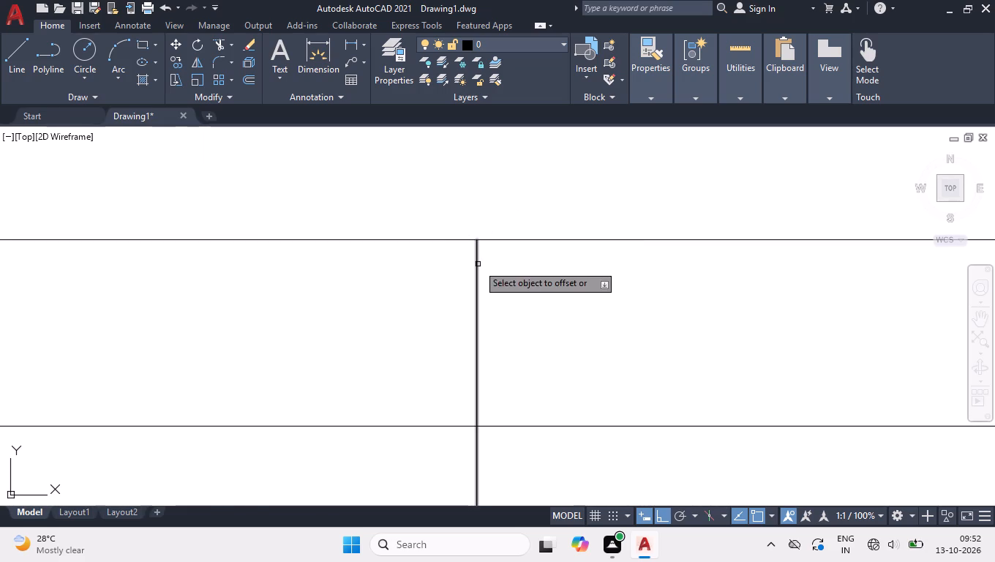
pyautogui.click(478, 264)
pyautogui.click(555, 297)
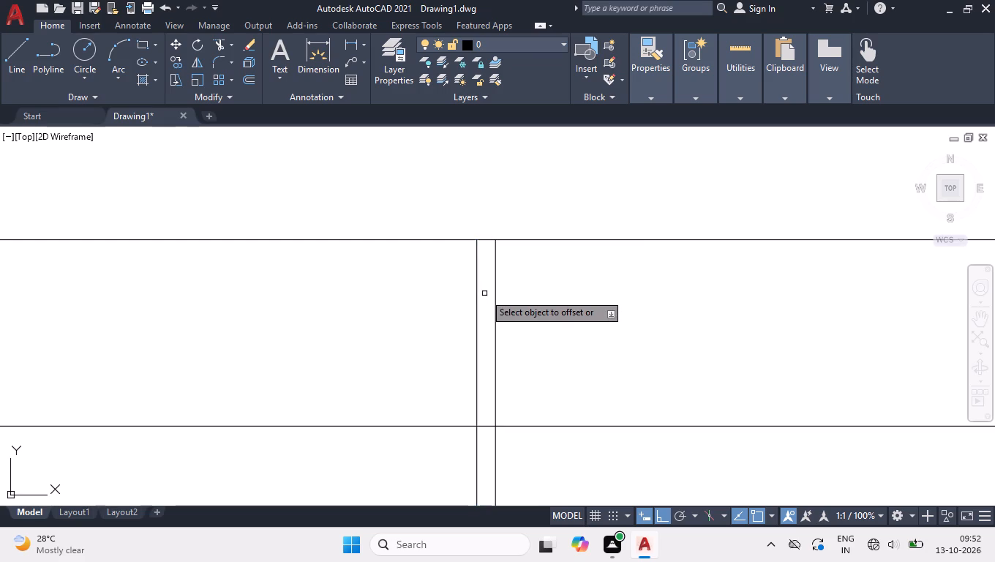
pyautogui.click(478, 289)
pyautogui.click(371, 274)
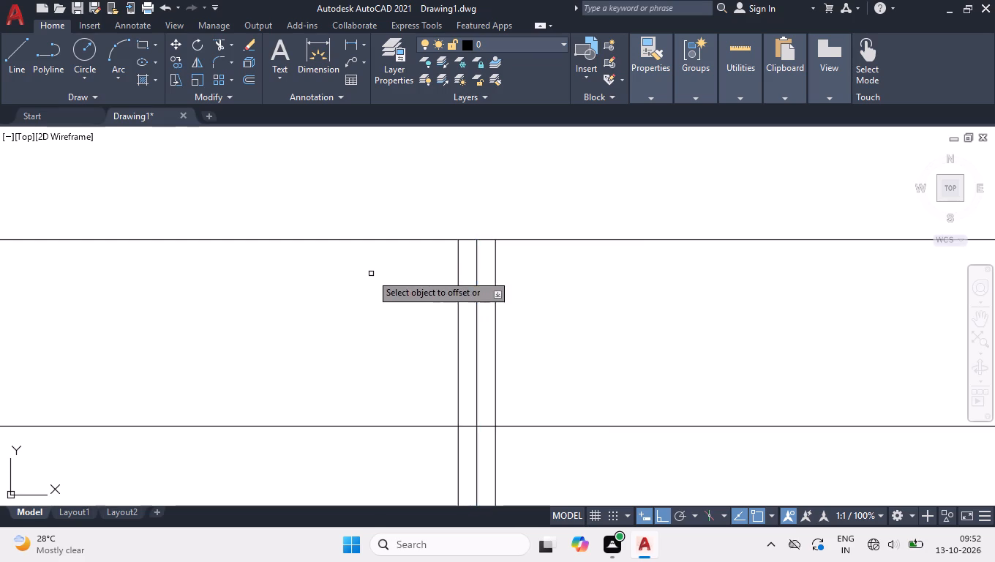
pyautogui.press('space')
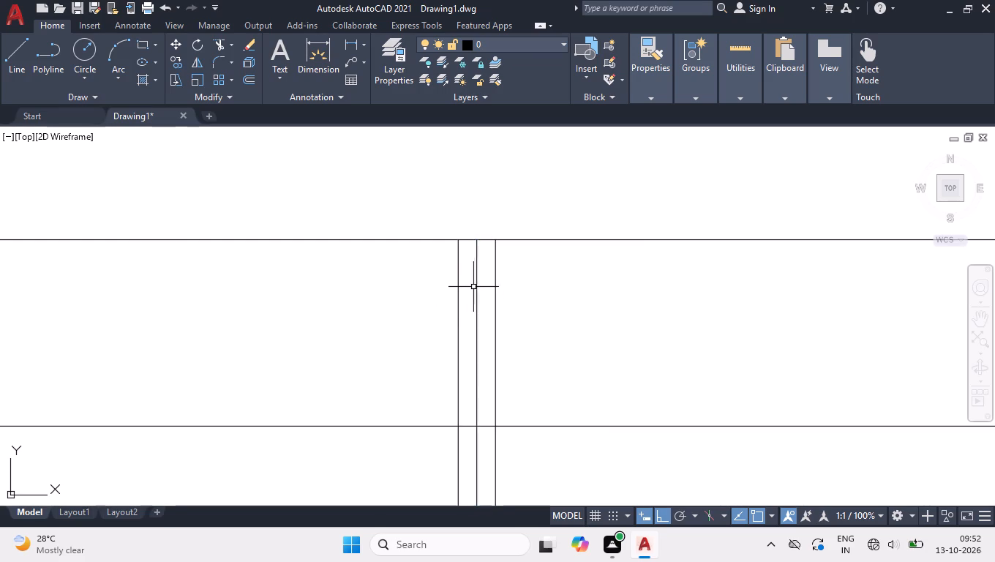
# Delete the original staircase centreline between the two offset lines.
pyautogui.click(482, 285)
pyautogui.click(471, 308)
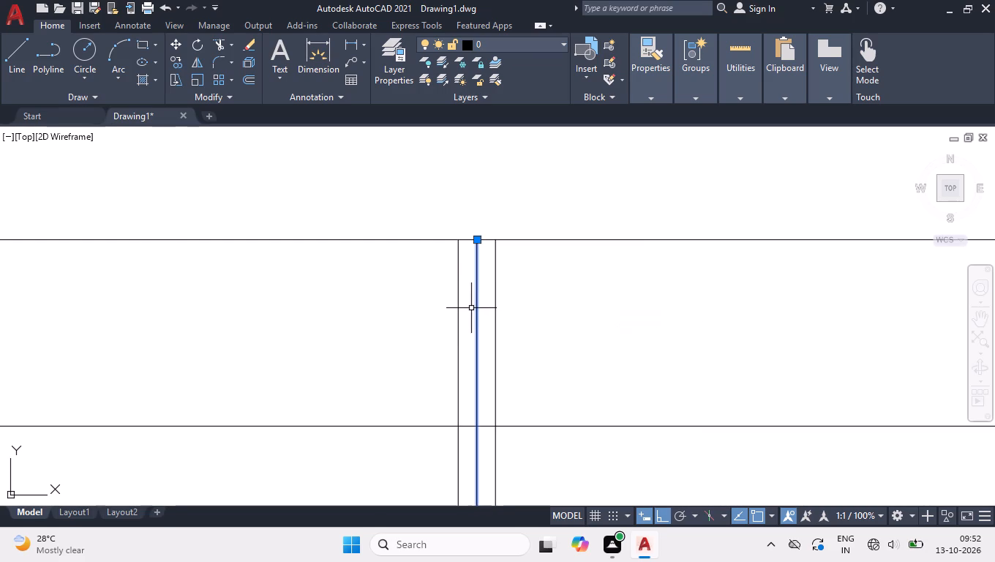
pyautogui.press('Delete')
# Trim the intermediate tread lines between the two vertical centre lines with a fence along the staircase.
pyautogui.write('TR')
pyautogui.press('Return')
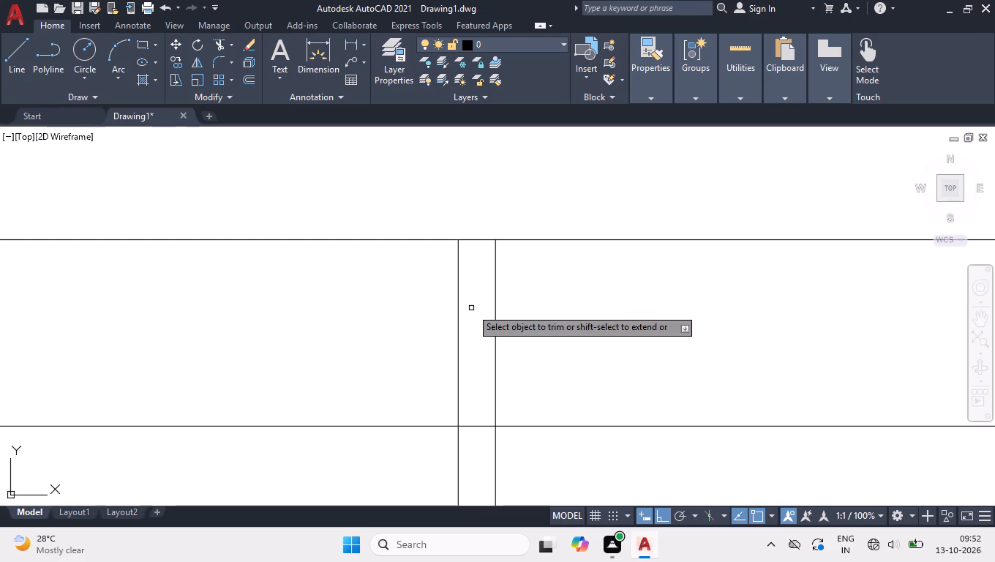
pyautogui.click(474, 397)
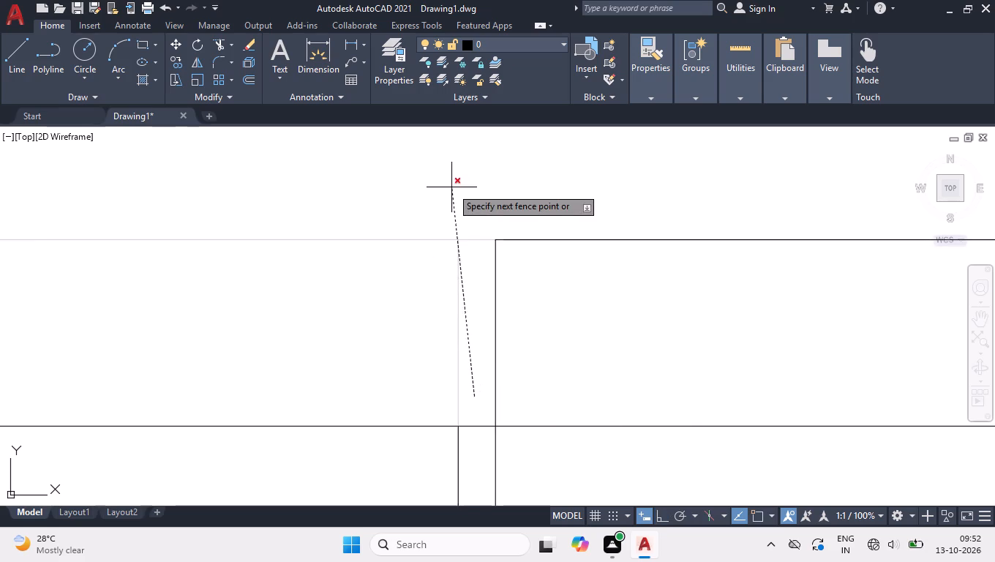
pyautogui.keyDown('ctrl'); pyautogui.scroll(-5, 465, 187); pyautogui.keyUp('ctrl')
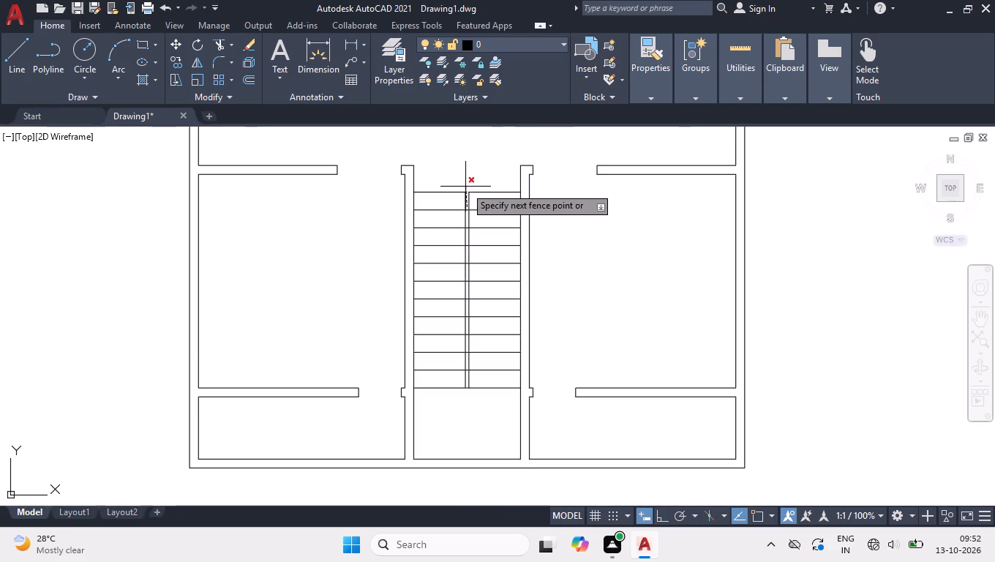
pyautogui.keyDown('ctrl'); pyautogui.scroll(2, 457, 356); pyautogui.keyUp('ctrl')
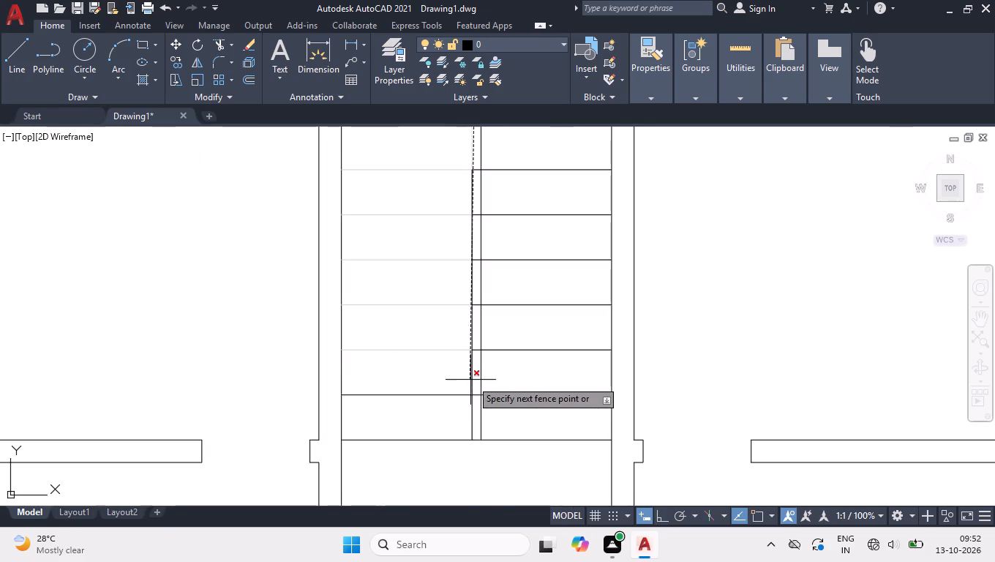
pyautogui.keyDown('ctrl'); pyautogui.scroll(1, 470, 389); pyautogui.keyUp('ctrl')
pyautogui.click(477, 404)
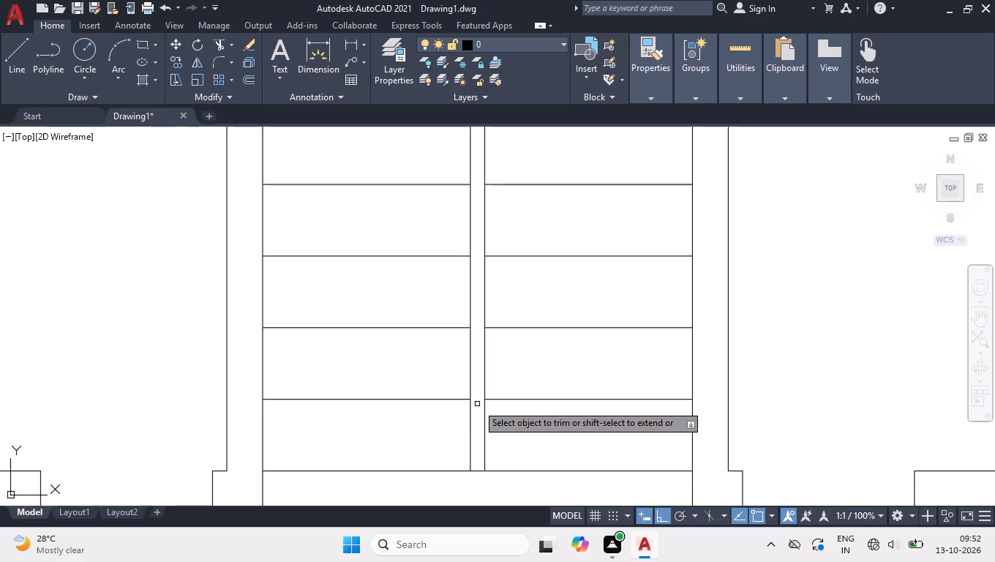
pyautogui.press('space')
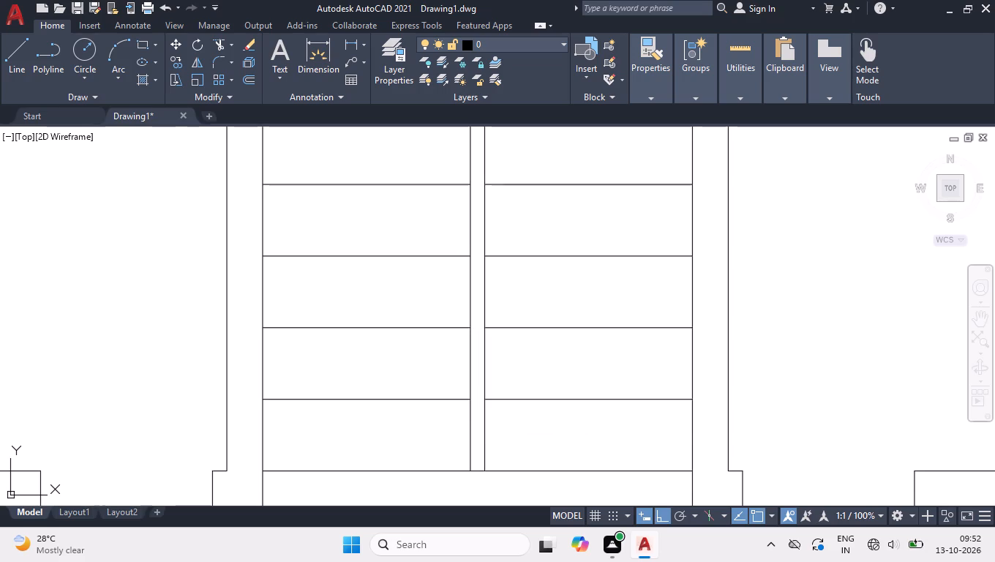
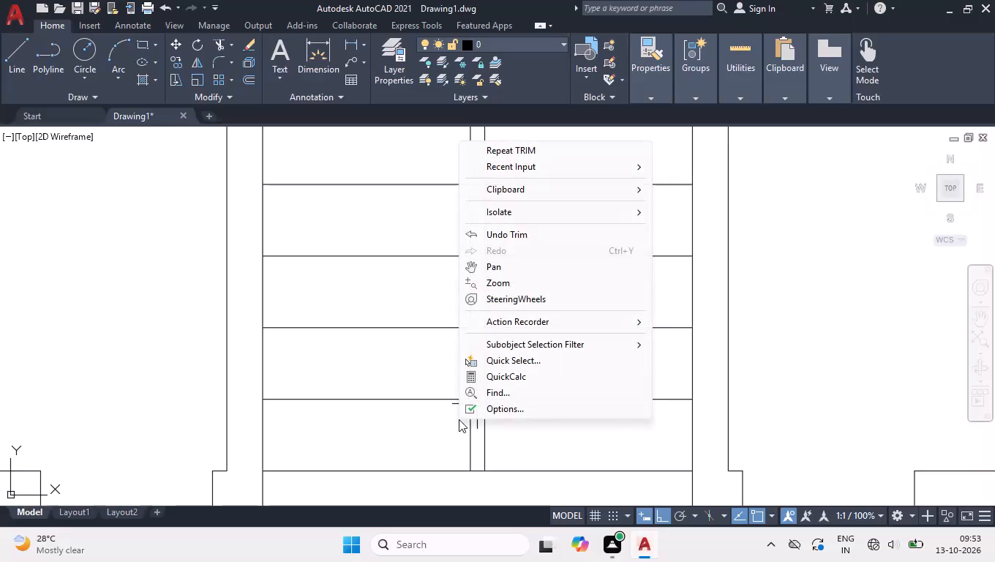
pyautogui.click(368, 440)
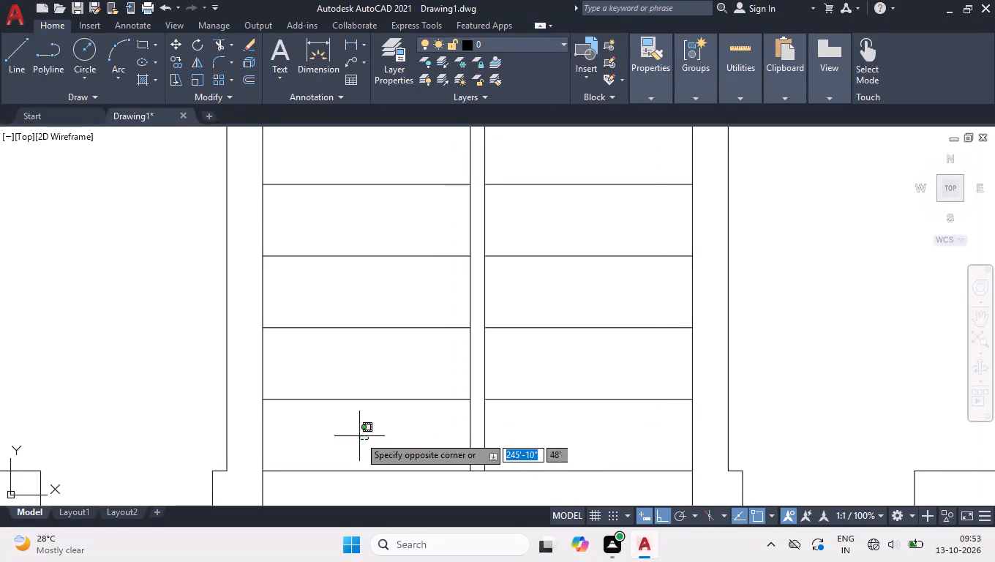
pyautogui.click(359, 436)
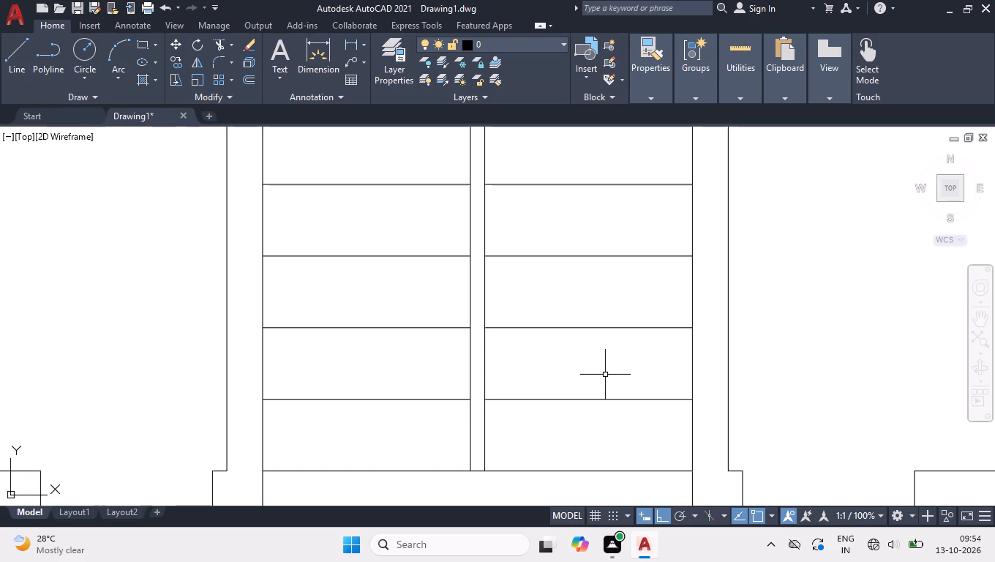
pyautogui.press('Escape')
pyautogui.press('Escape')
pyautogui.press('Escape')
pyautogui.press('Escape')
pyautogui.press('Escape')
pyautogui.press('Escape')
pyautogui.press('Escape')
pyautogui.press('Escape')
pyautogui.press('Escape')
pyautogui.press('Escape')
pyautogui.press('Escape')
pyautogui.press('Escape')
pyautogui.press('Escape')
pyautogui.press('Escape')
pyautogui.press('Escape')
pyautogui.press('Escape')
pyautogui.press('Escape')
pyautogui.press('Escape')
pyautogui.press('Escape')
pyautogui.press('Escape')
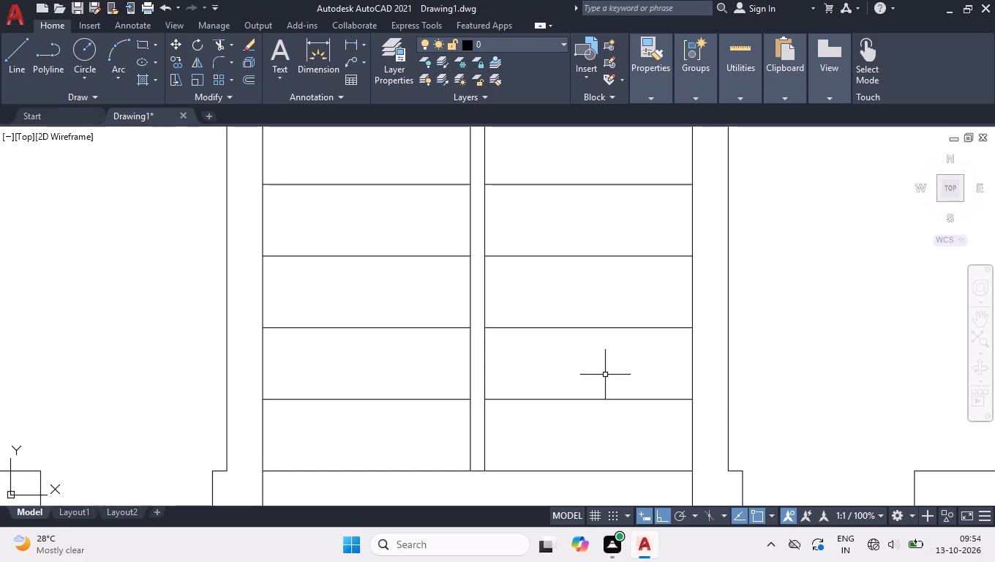
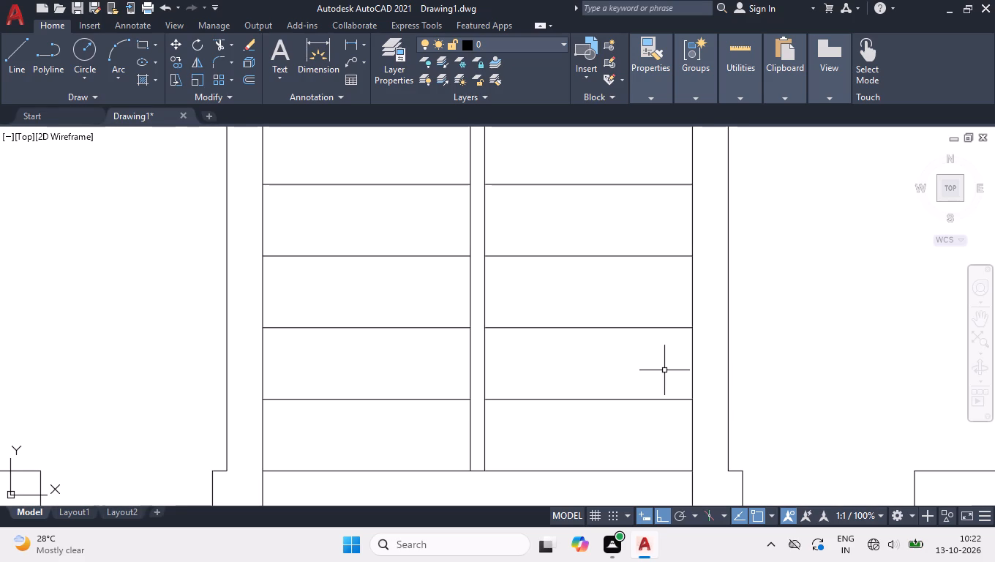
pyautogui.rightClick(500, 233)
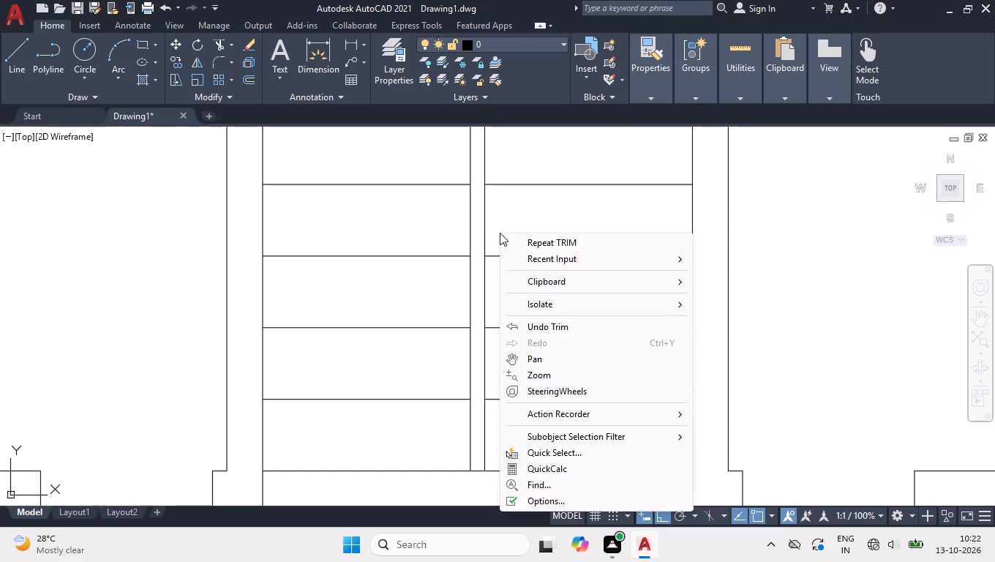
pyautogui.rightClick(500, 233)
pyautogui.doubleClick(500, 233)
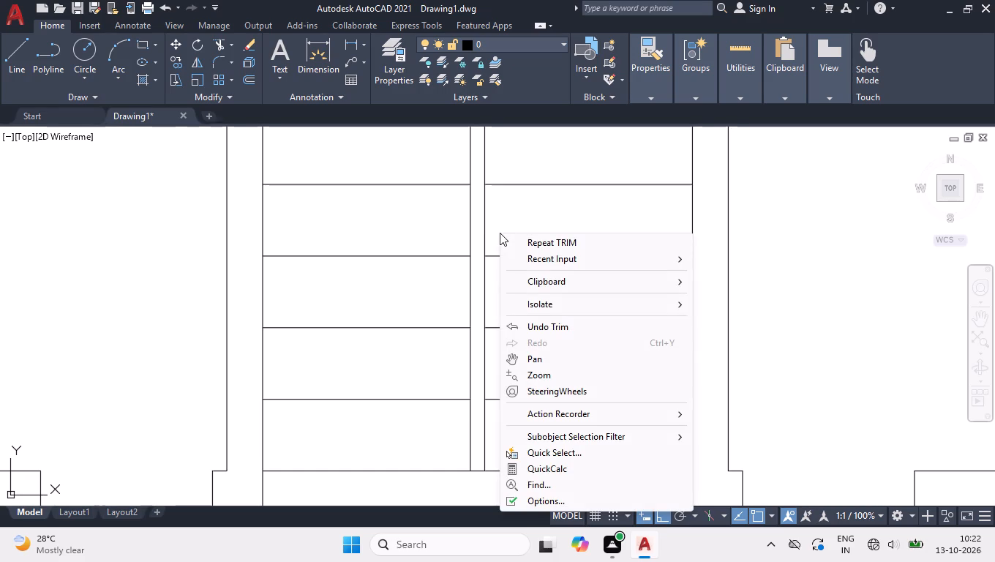
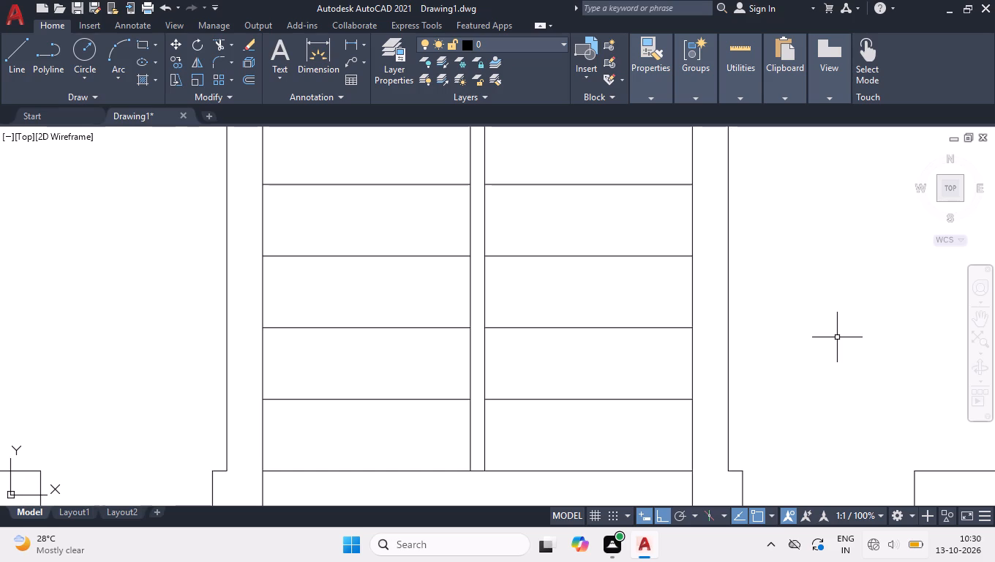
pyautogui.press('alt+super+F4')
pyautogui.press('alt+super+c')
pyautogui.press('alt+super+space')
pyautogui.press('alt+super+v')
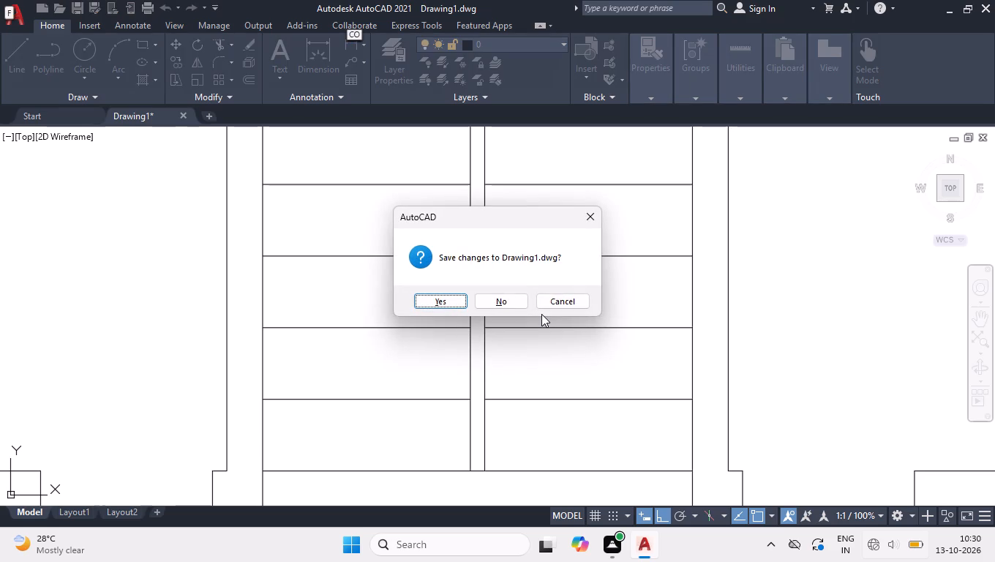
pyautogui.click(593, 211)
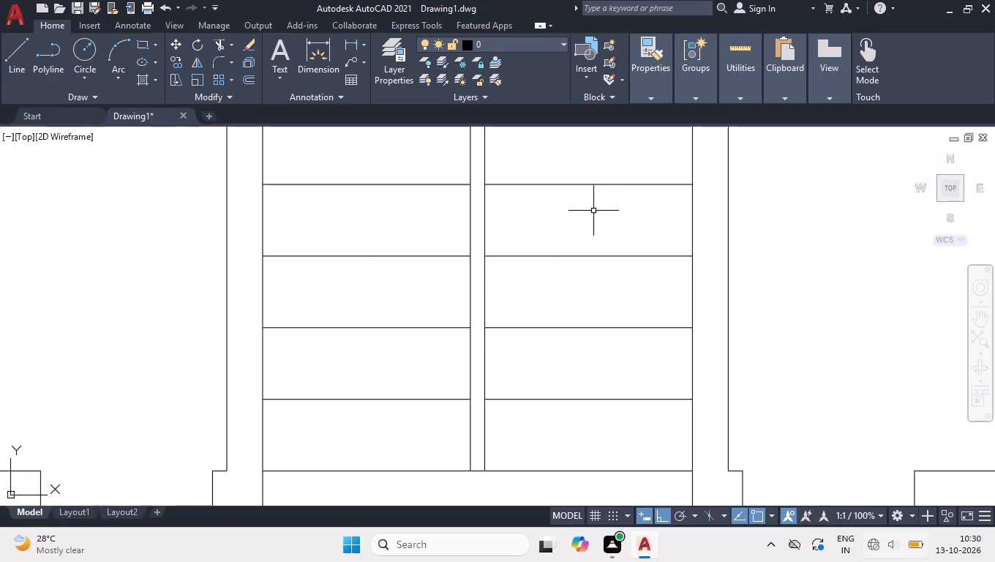
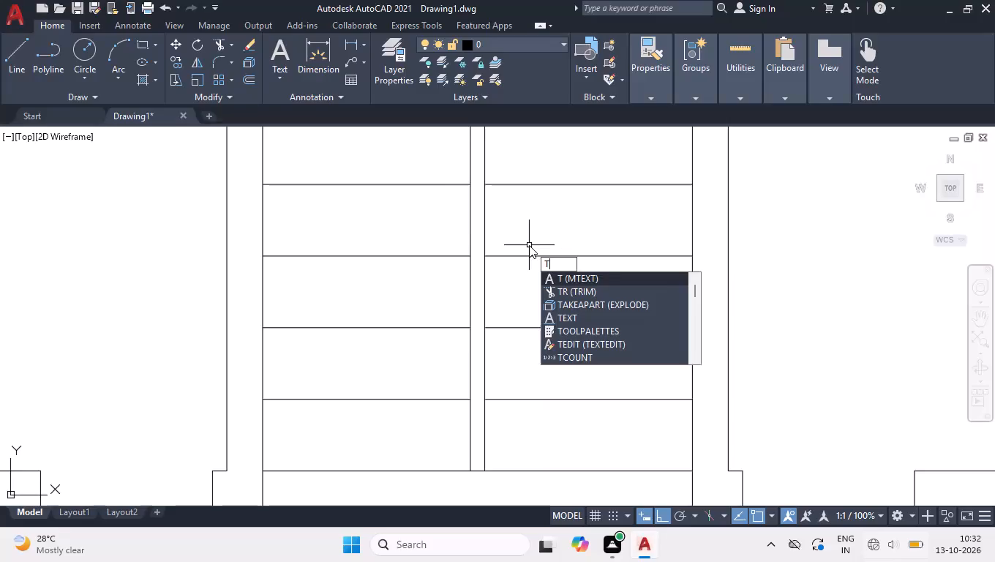
# Start the Trim command for the linework of the central staircase.
pyautogui.write('RIM')
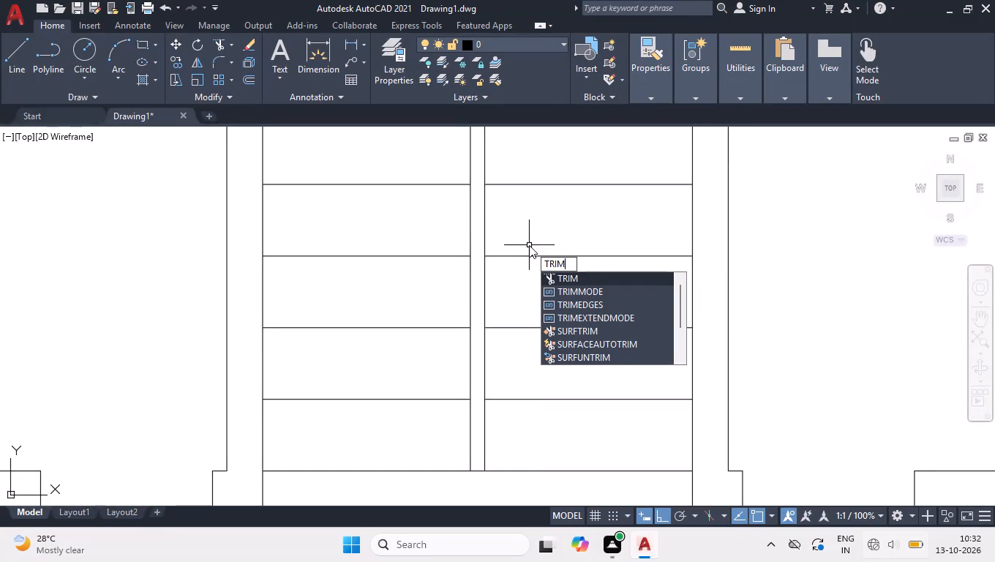
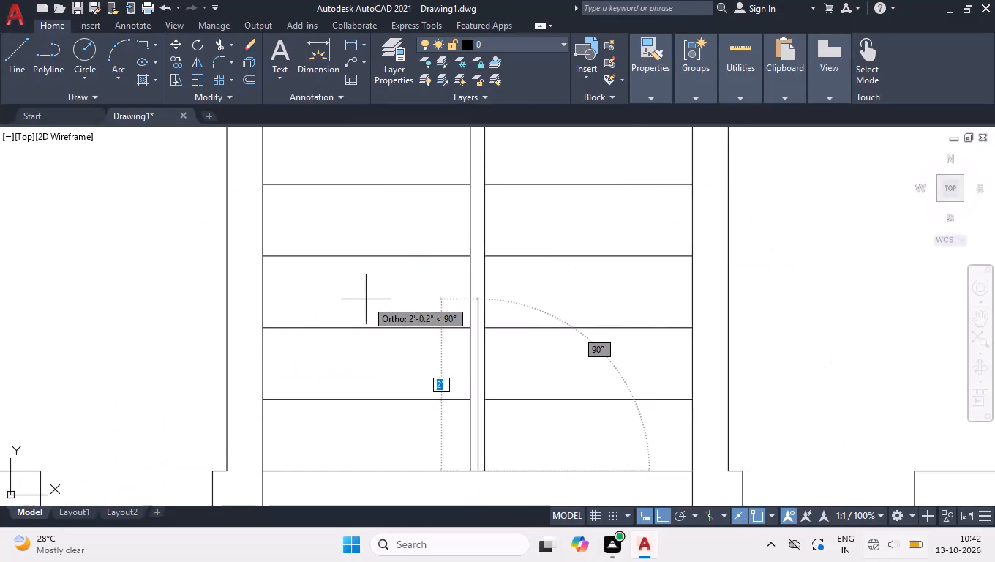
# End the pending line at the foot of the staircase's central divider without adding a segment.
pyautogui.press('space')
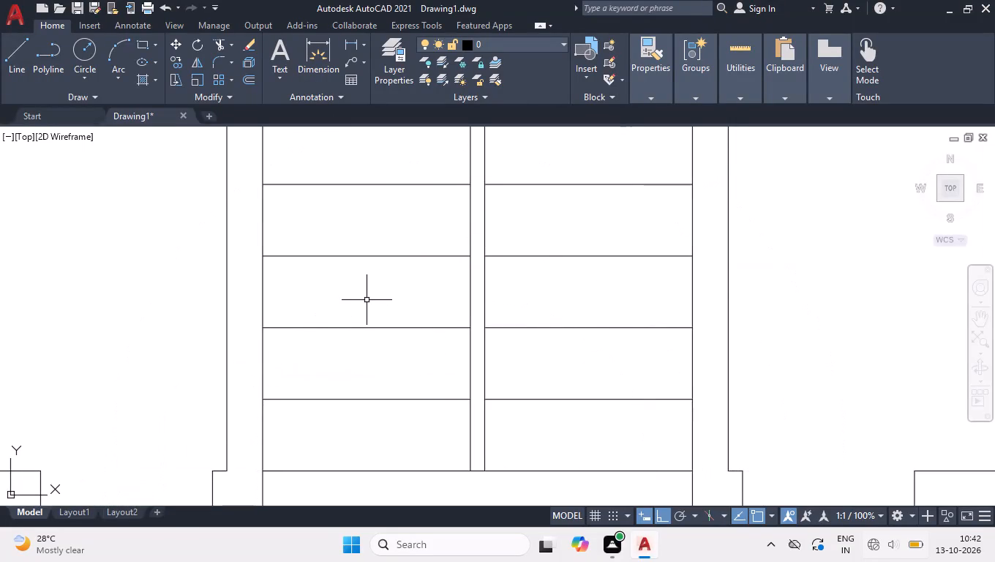
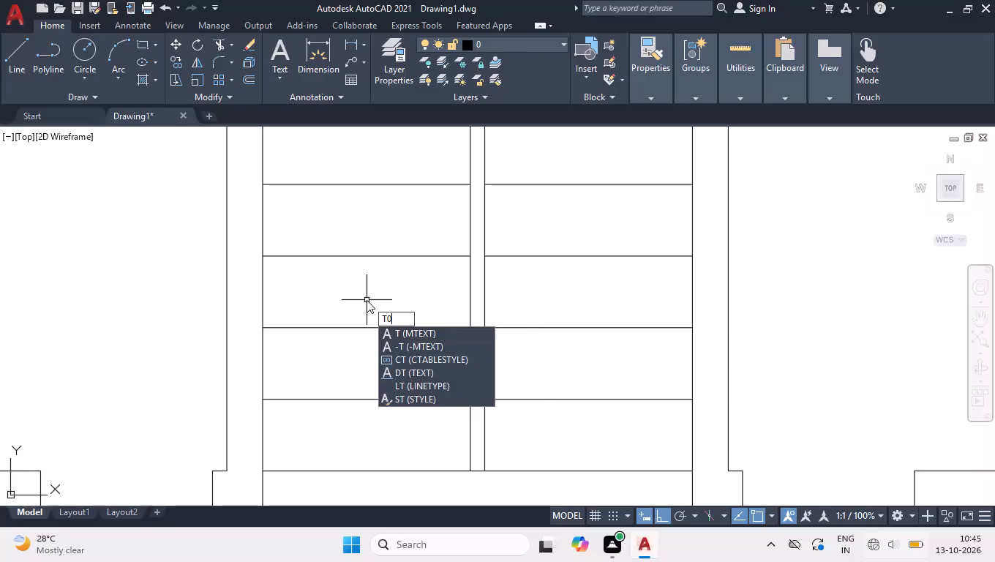
# Open the DIMTOLJ dimension tolerance justification variable for editing.
pyautogui.press('BackSpace')
pyautogui.write('OL')
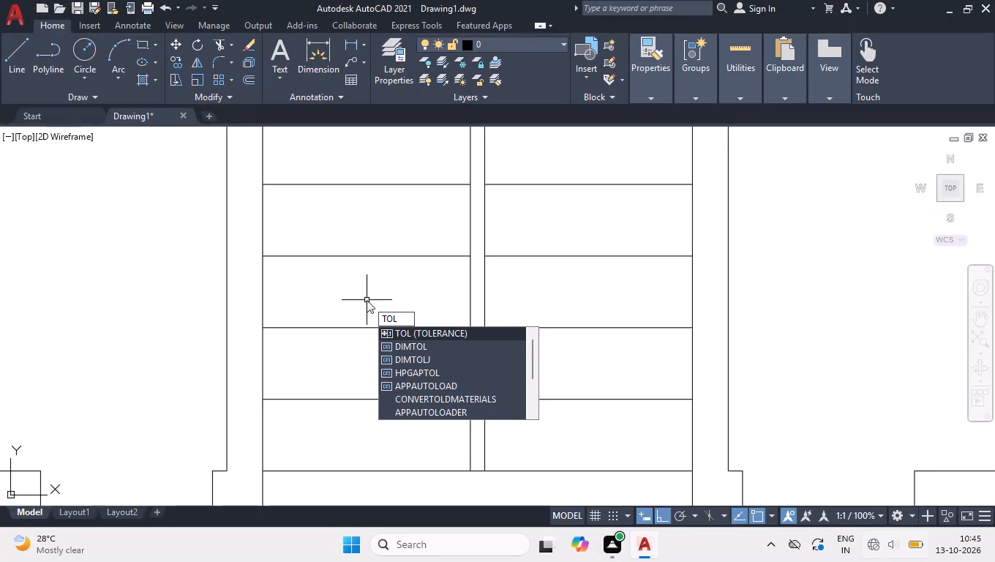
pyautogui.moveTo(446, 356); pyautogui.dragTo(320, 369)
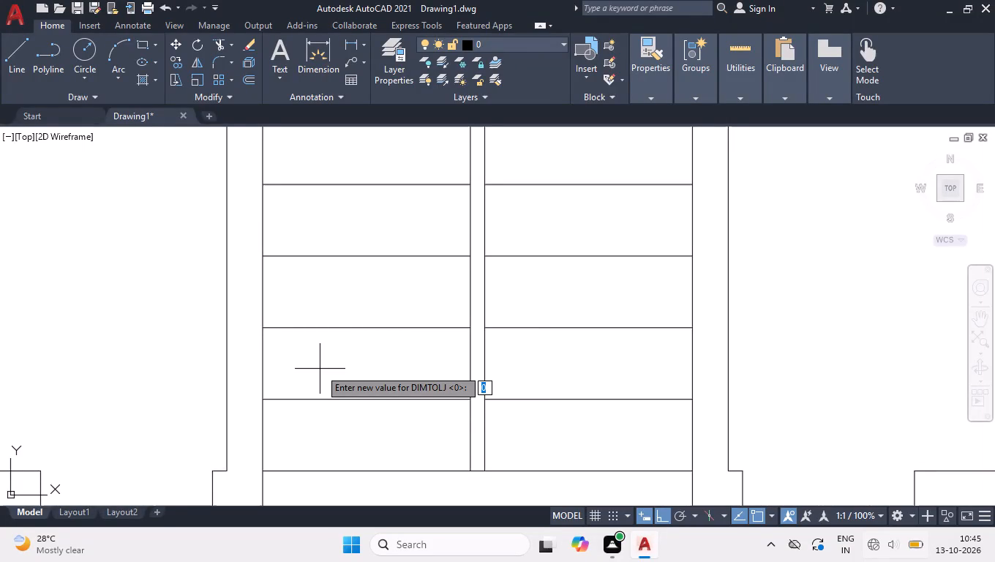
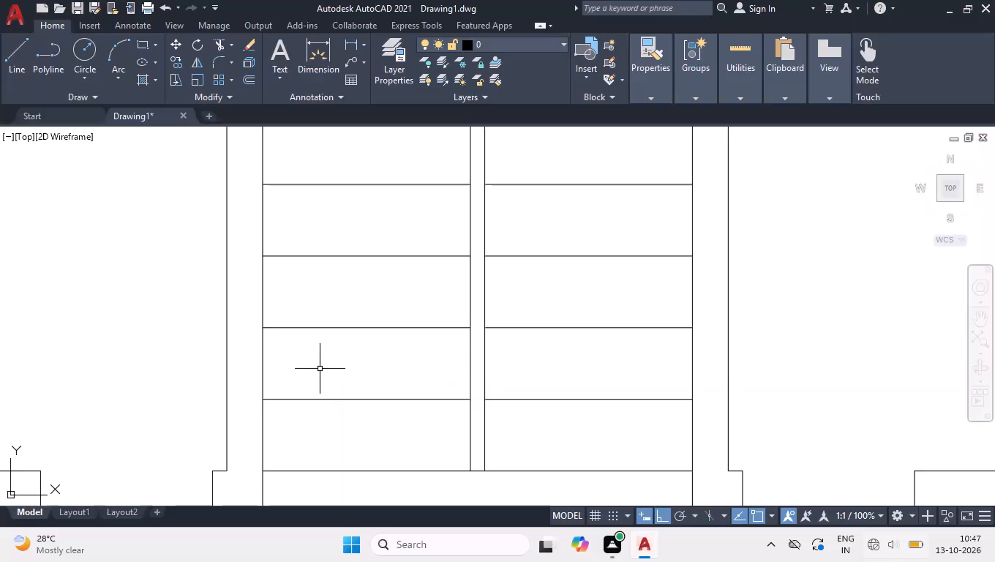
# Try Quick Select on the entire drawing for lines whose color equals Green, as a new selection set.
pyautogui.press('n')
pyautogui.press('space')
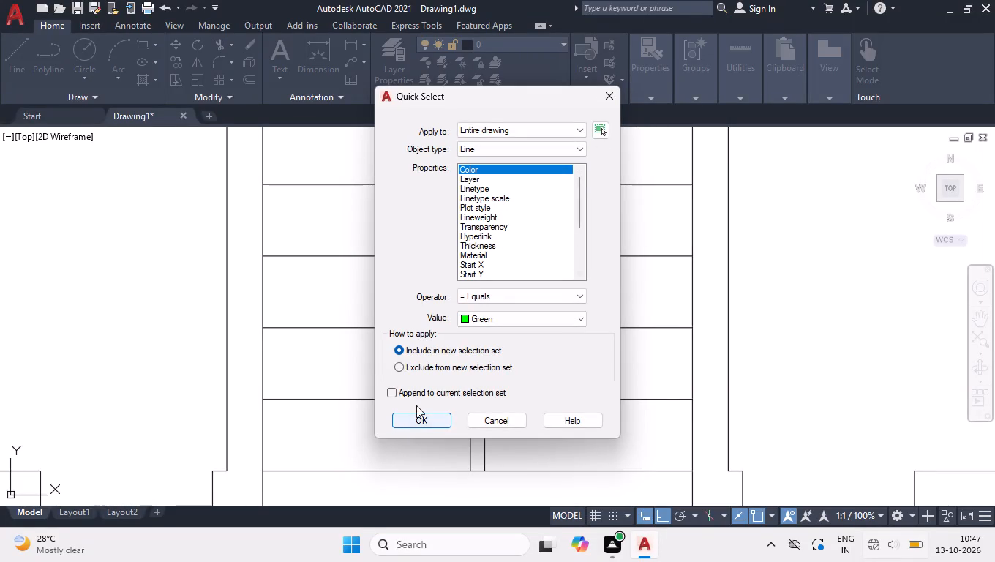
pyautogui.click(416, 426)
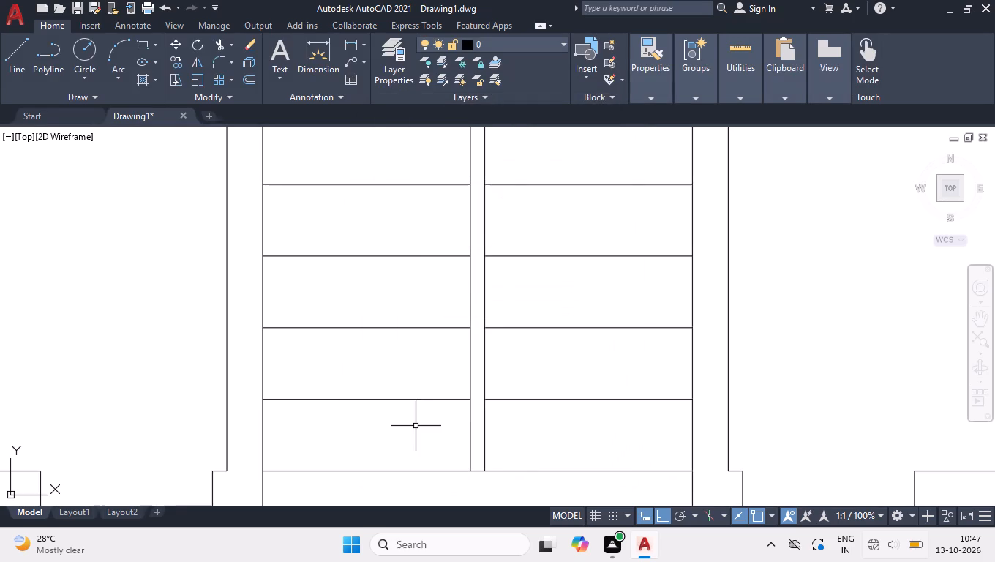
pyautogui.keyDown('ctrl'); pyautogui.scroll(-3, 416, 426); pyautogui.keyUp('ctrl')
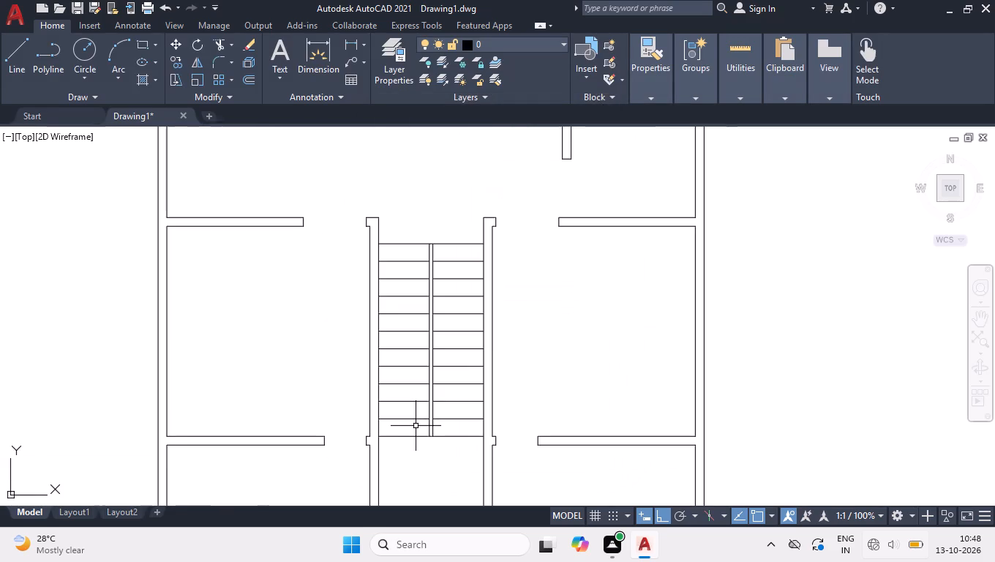
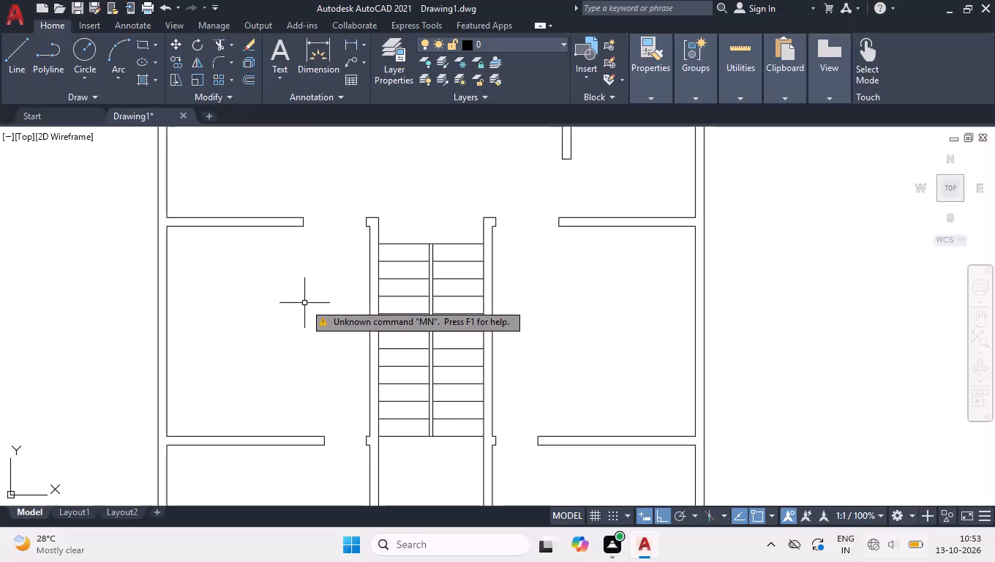
# Re-enter the command that was mistyped as MN.
pyautogui.press('m')
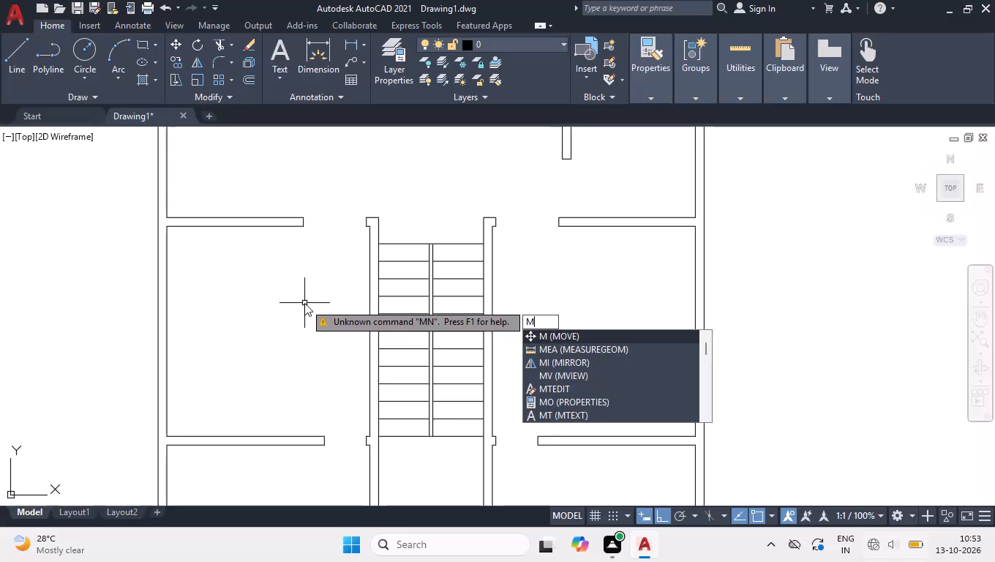
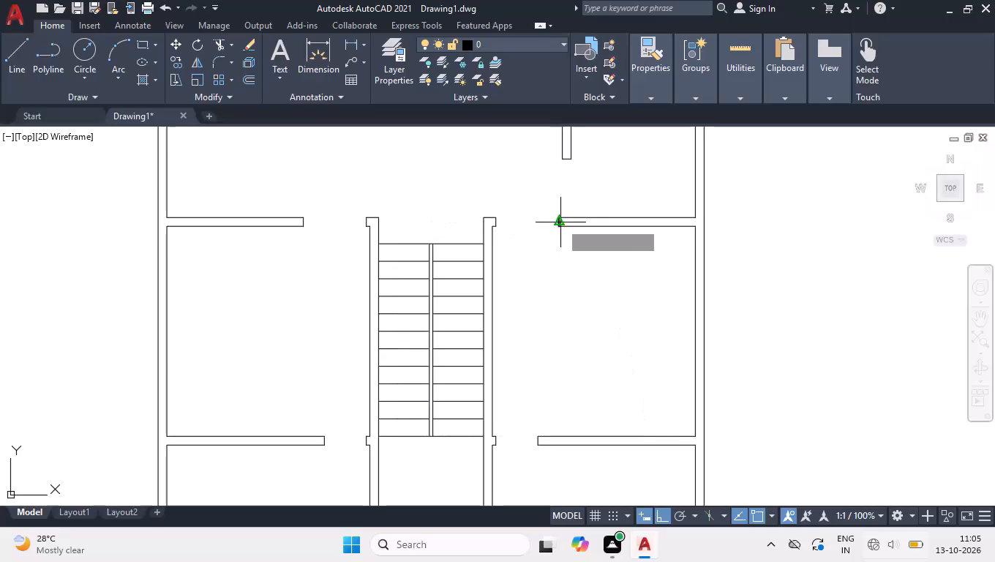
# Clear the current command and begin entering a new one starting with M.
pyautogui.press('space')
pyautogui.press('space')
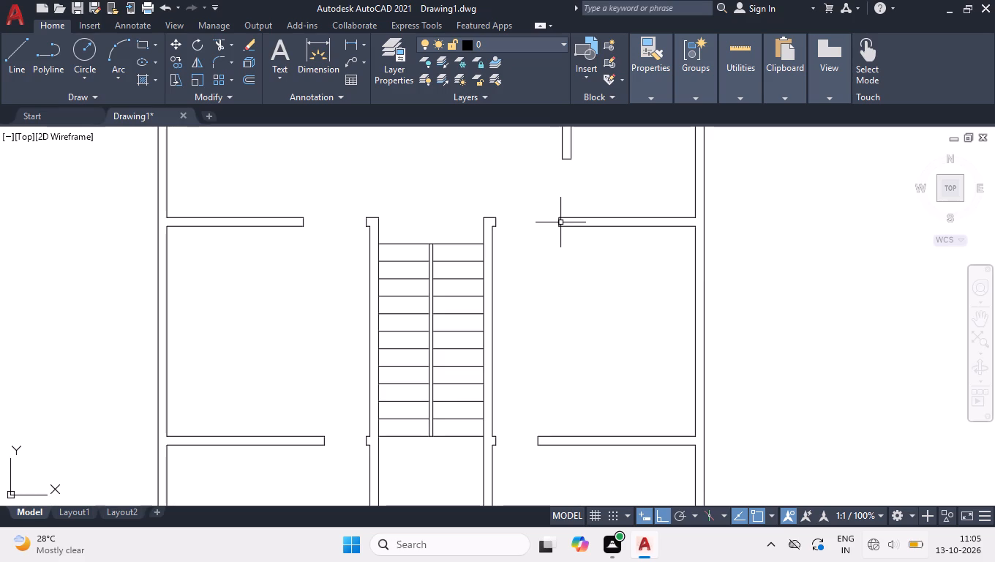
pyautogui.press('m')
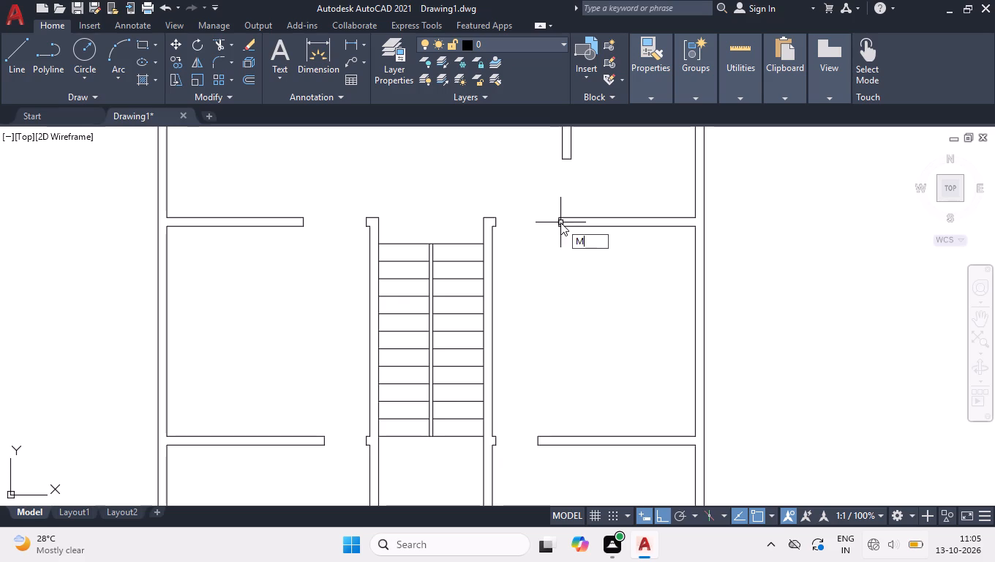
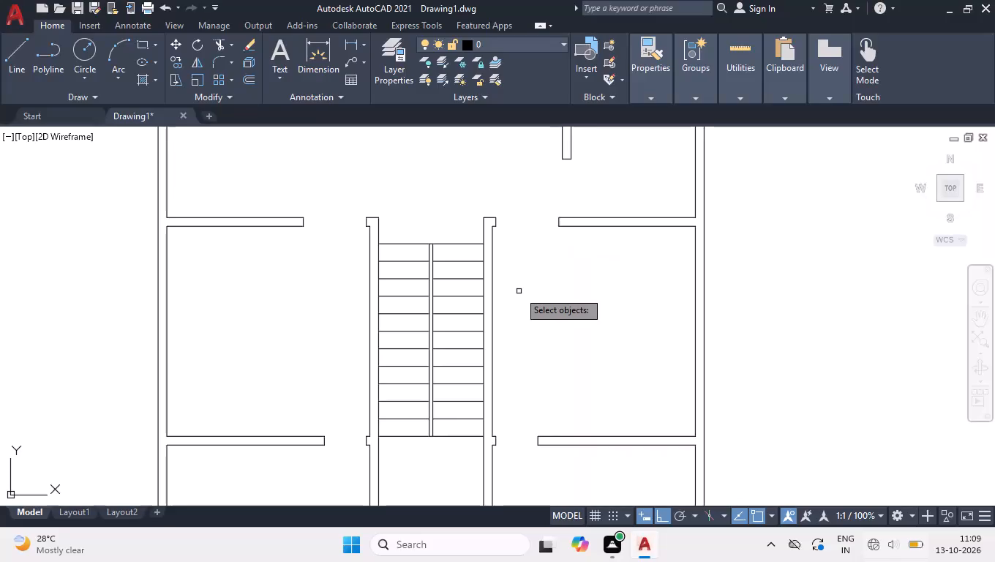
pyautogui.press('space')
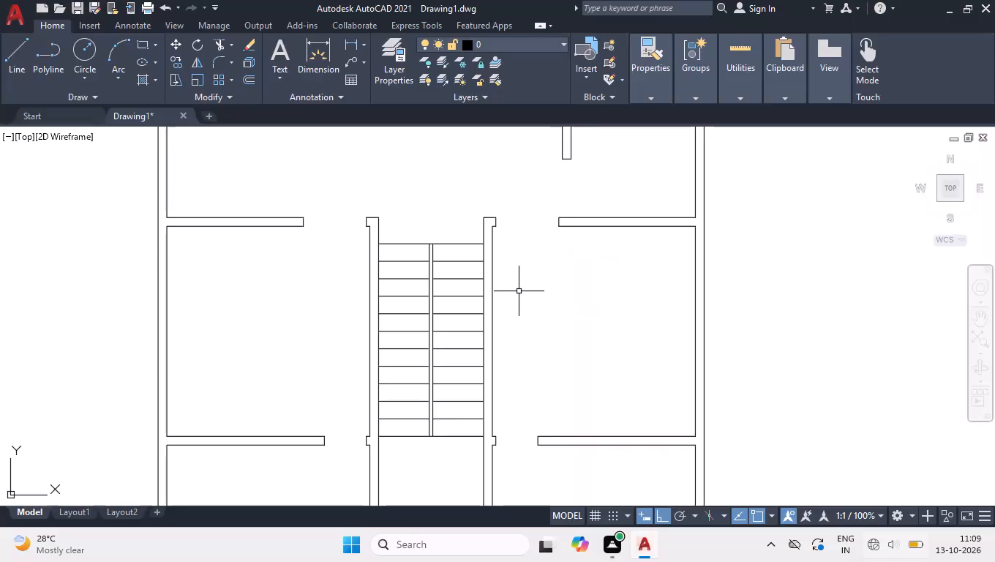
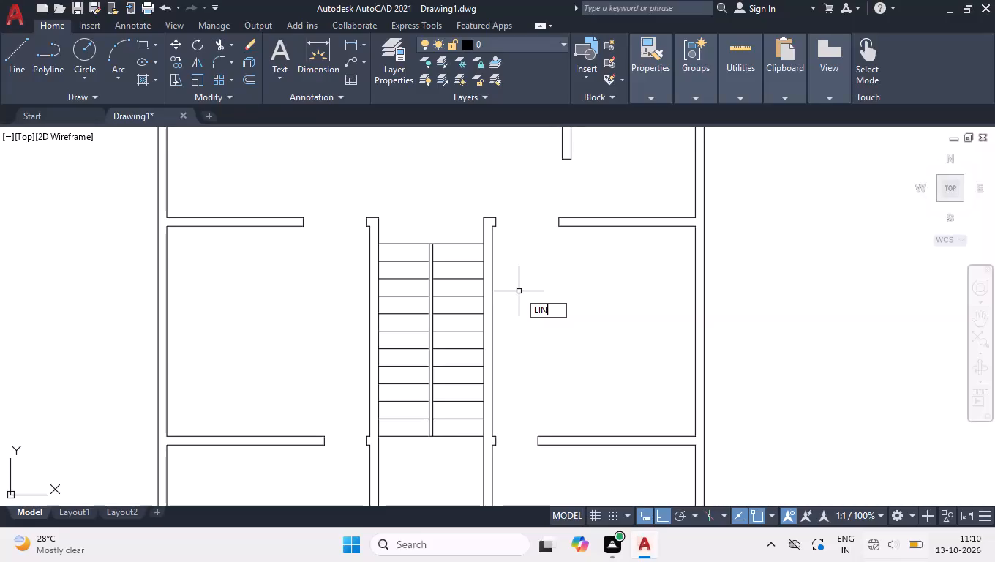
# Start the Line command to draw a new line in the floor plan.
pyautogui.press('Return')
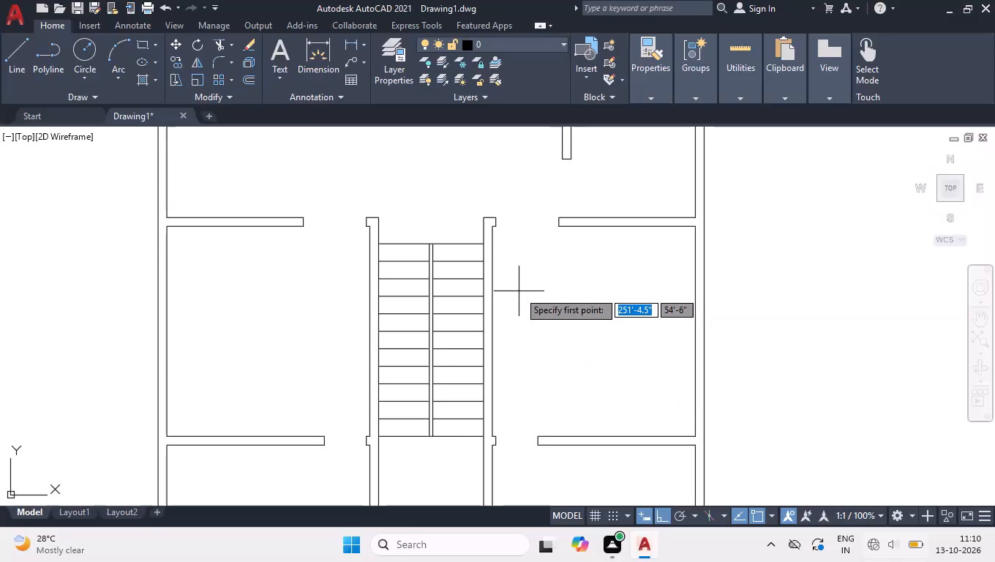
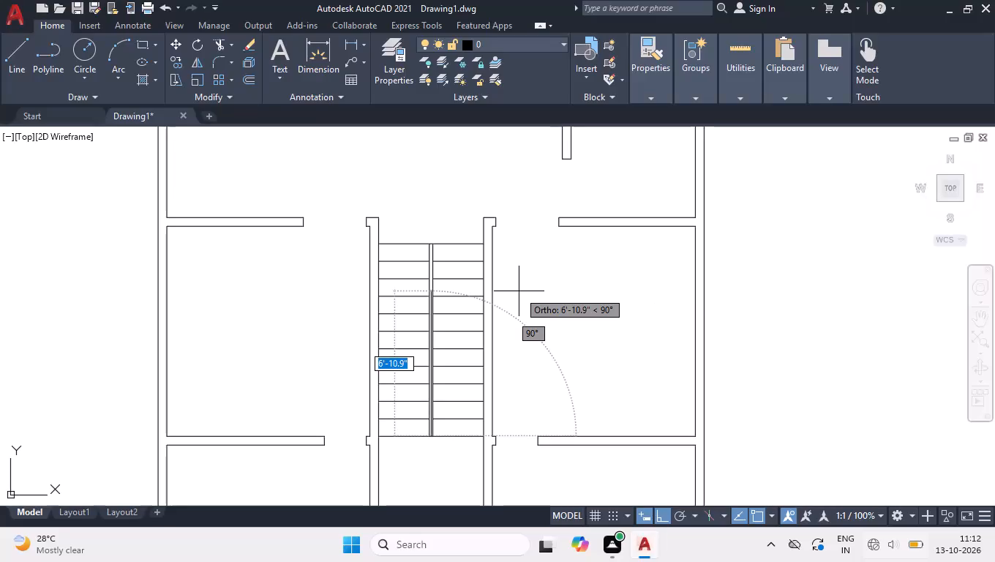
# End the active Line command at the base of the central staircase without adding another segment.
pyautogui.press('space')
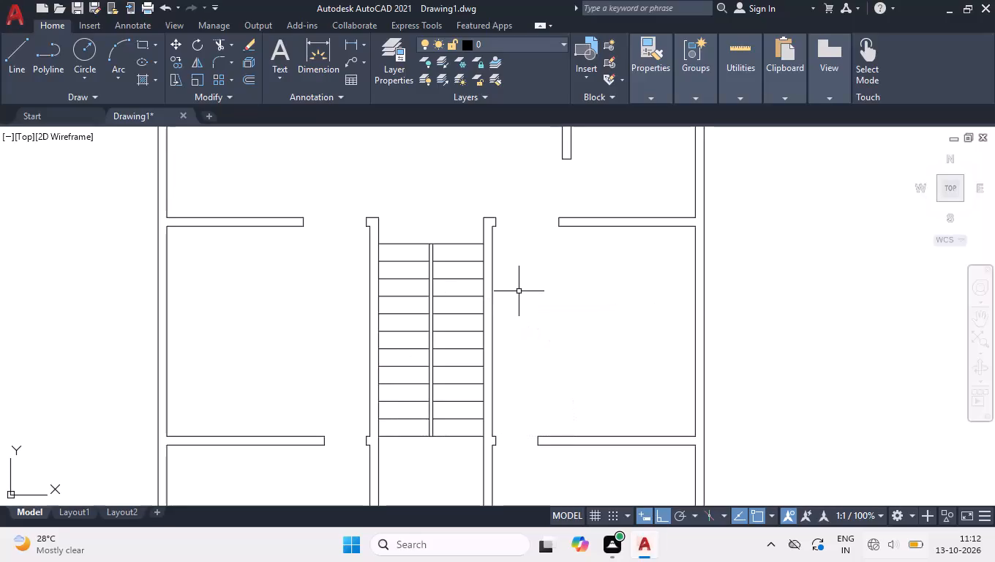
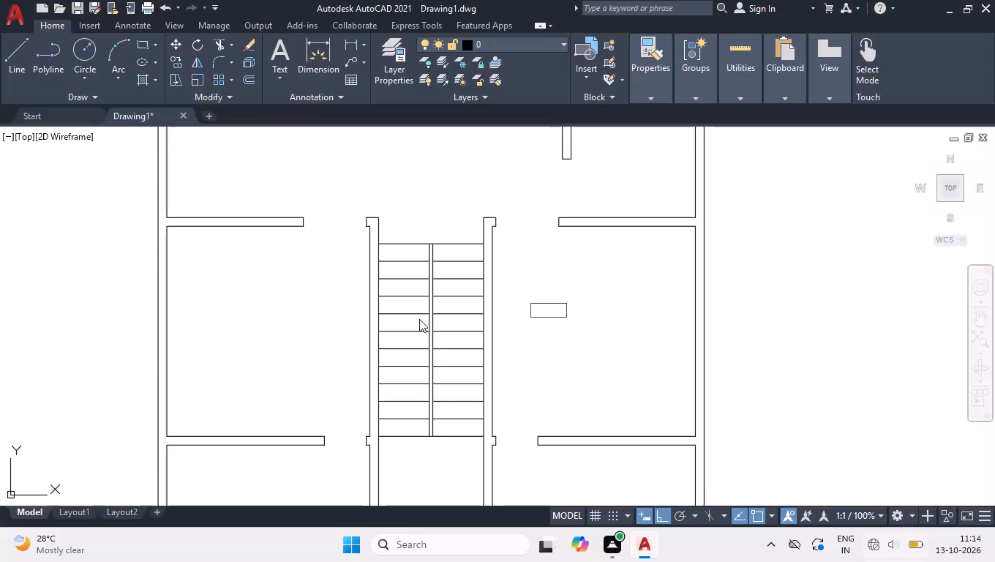
# Start the Move command for the central staircase linework.
pyautogui.press('m')
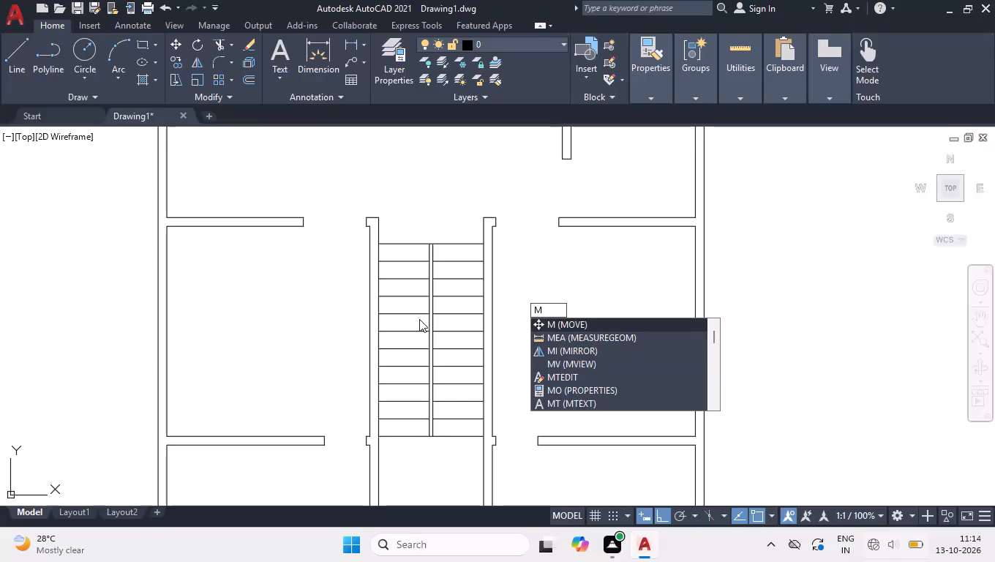
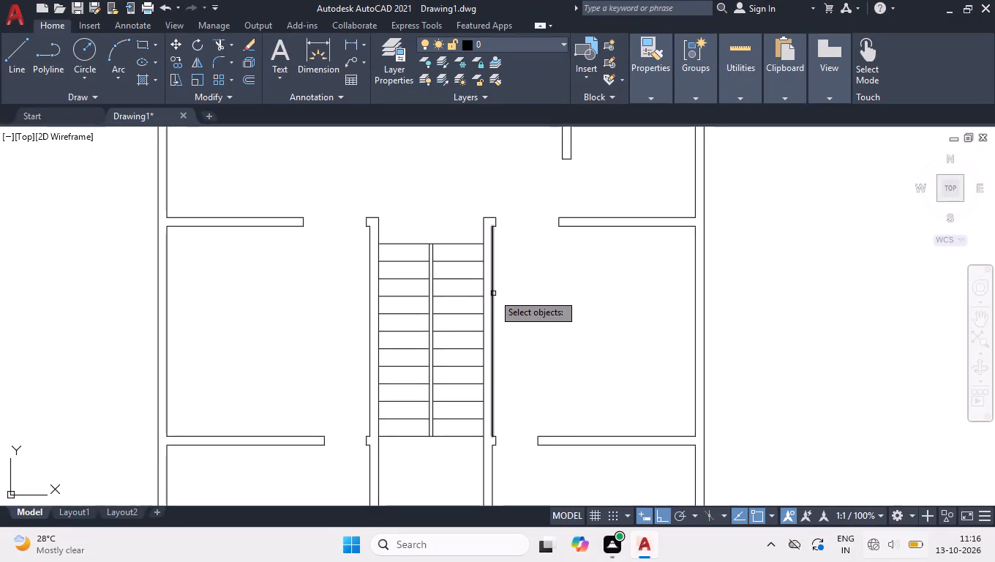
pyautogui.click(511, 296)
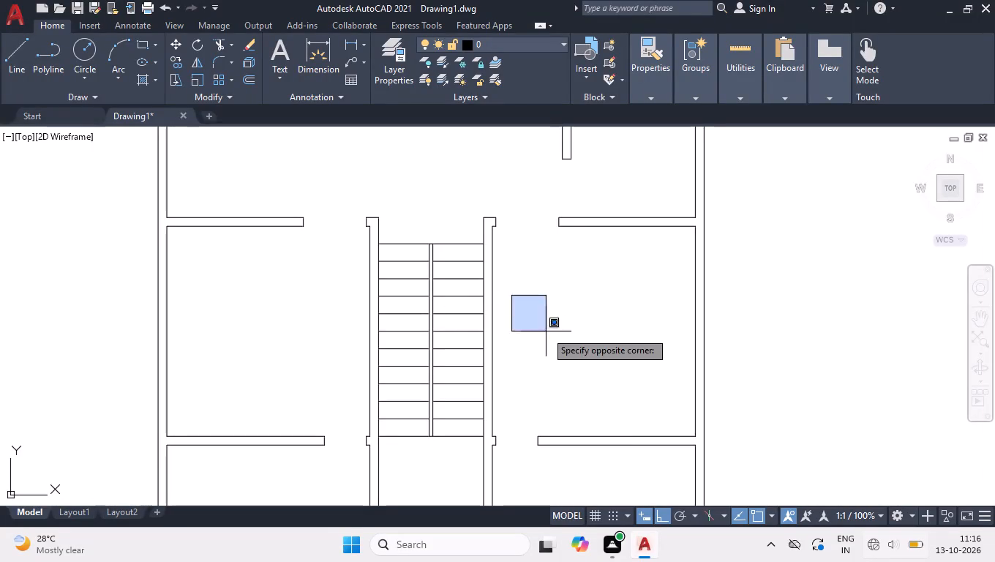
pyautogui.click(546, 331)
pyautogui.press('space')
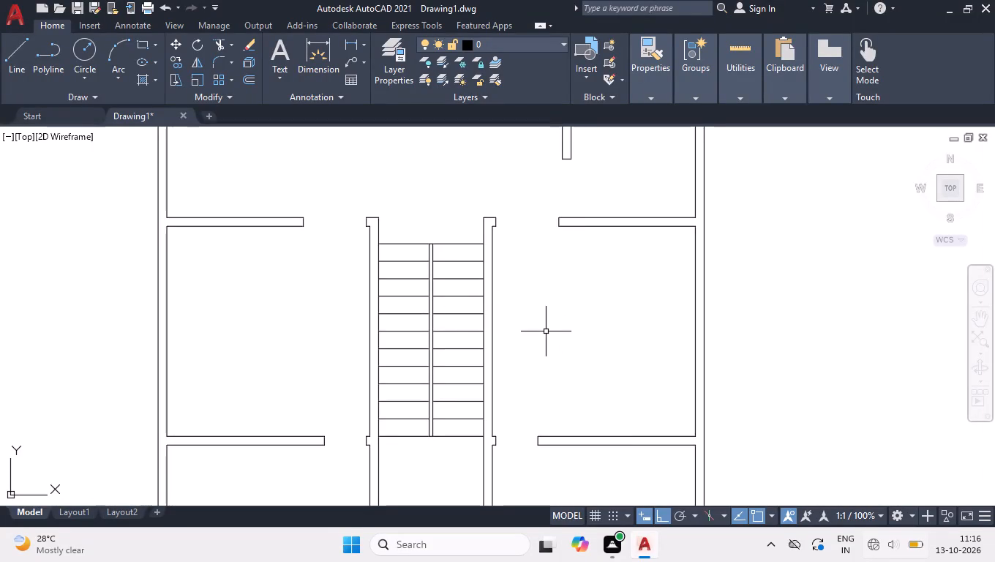
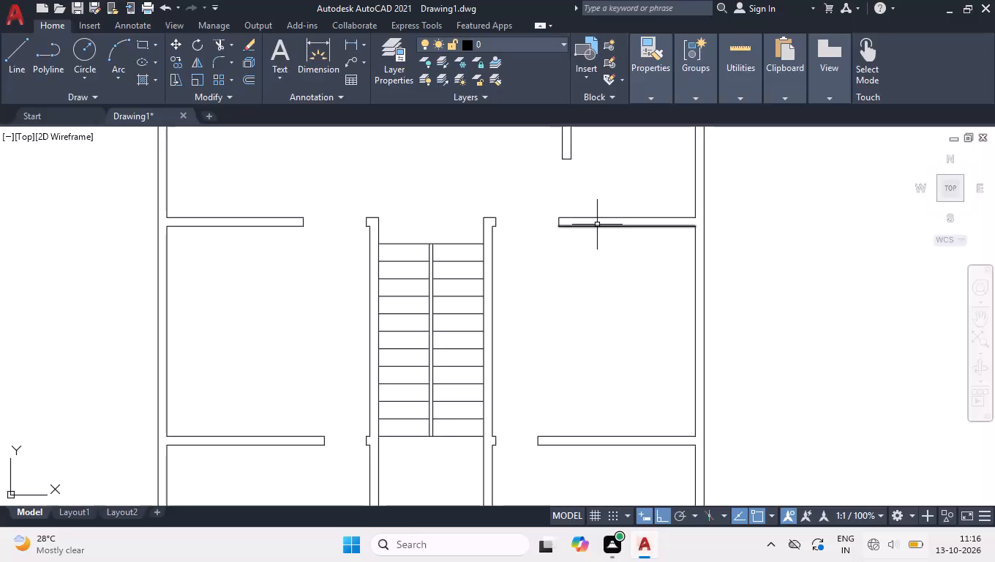
# Hatch the interior of the floor plan's connected walls, including the walls around the staircase, with the SOLID pattern.
pyautogui.press('k')
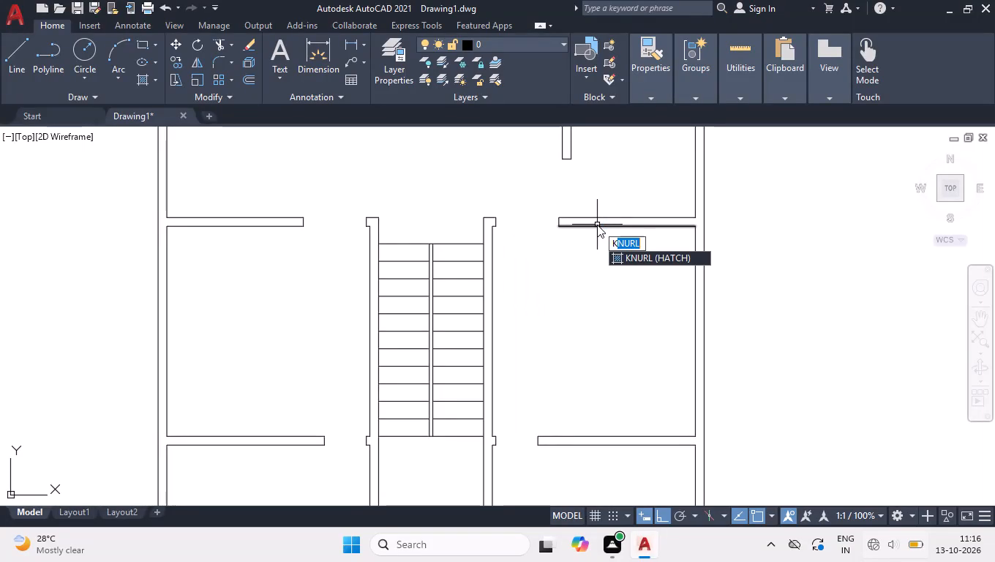
pyautogui.press('Return')
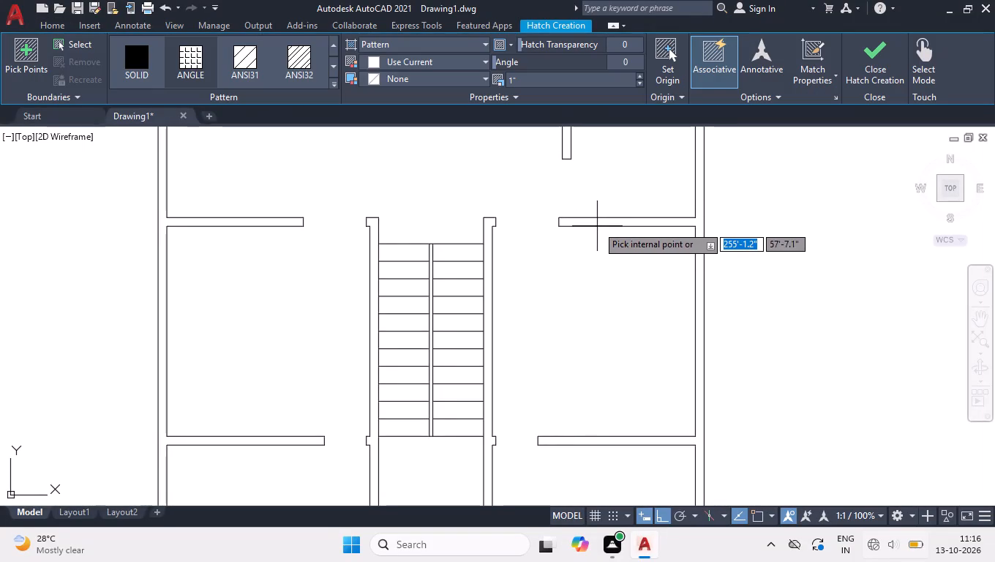
pyautogui.click(597, 224)
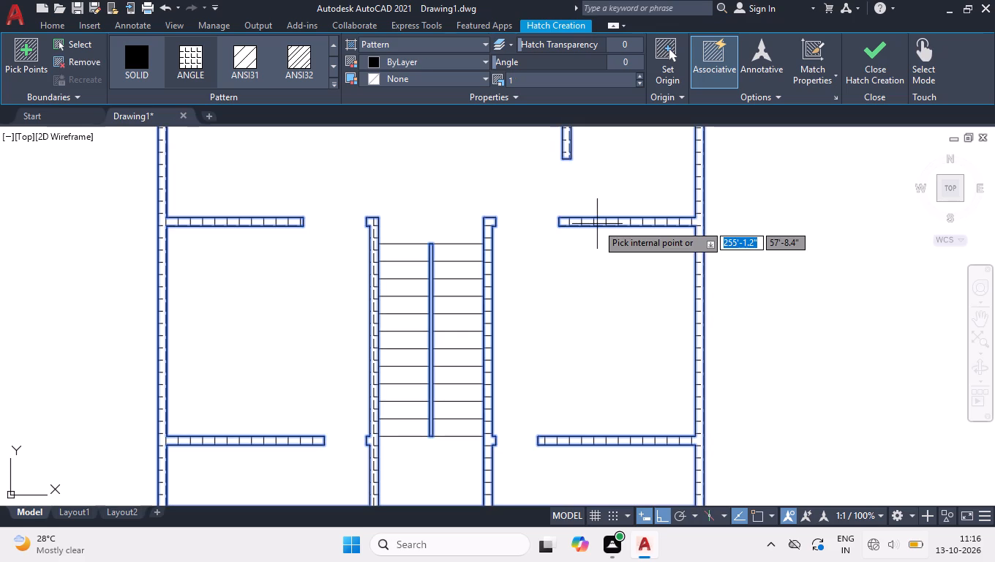
pyautogui.click(142, 72)
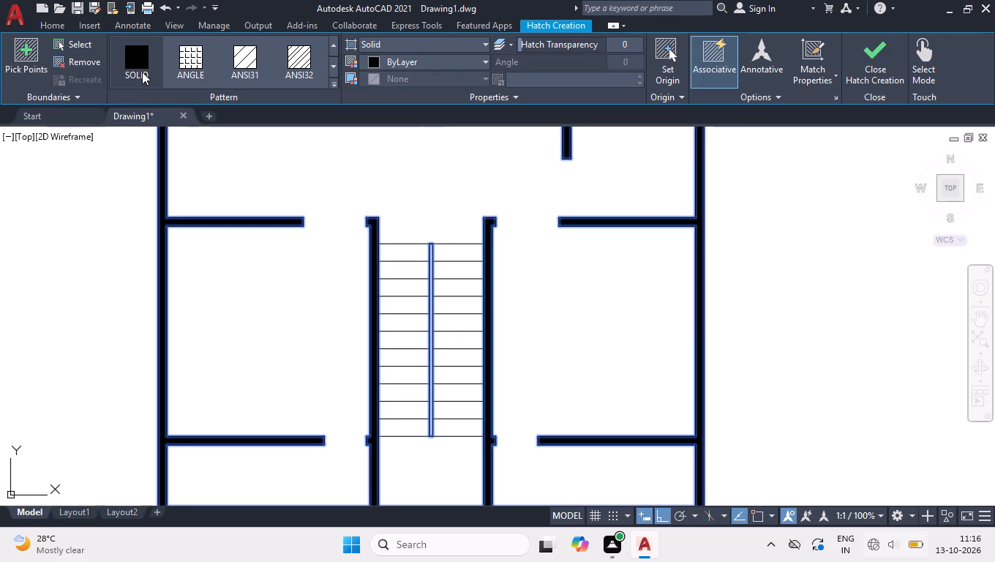
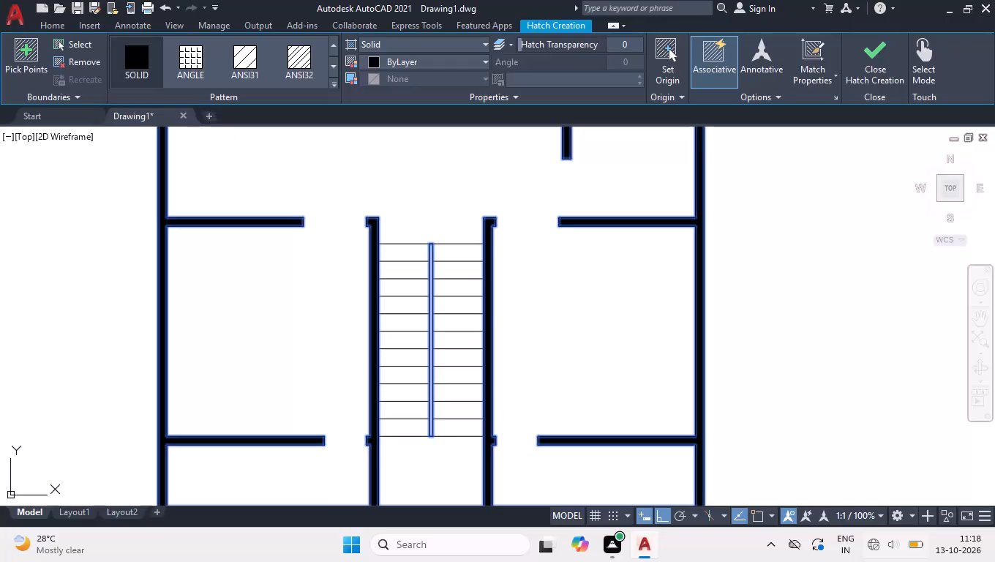
# Apply the SOLID hatch to the picked wall areas around the rooms and staircase and end the hatch command.
pyautogui.press('space')
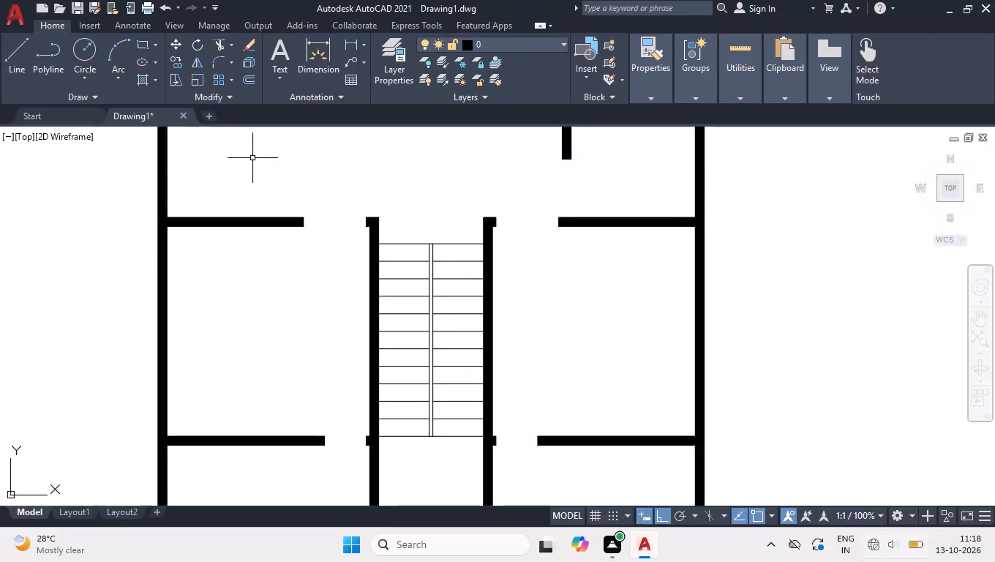
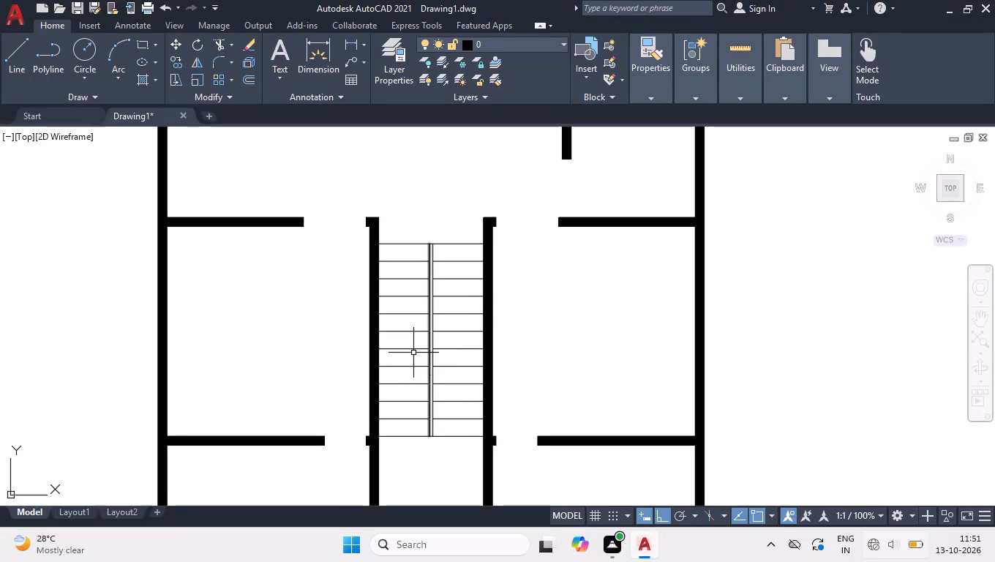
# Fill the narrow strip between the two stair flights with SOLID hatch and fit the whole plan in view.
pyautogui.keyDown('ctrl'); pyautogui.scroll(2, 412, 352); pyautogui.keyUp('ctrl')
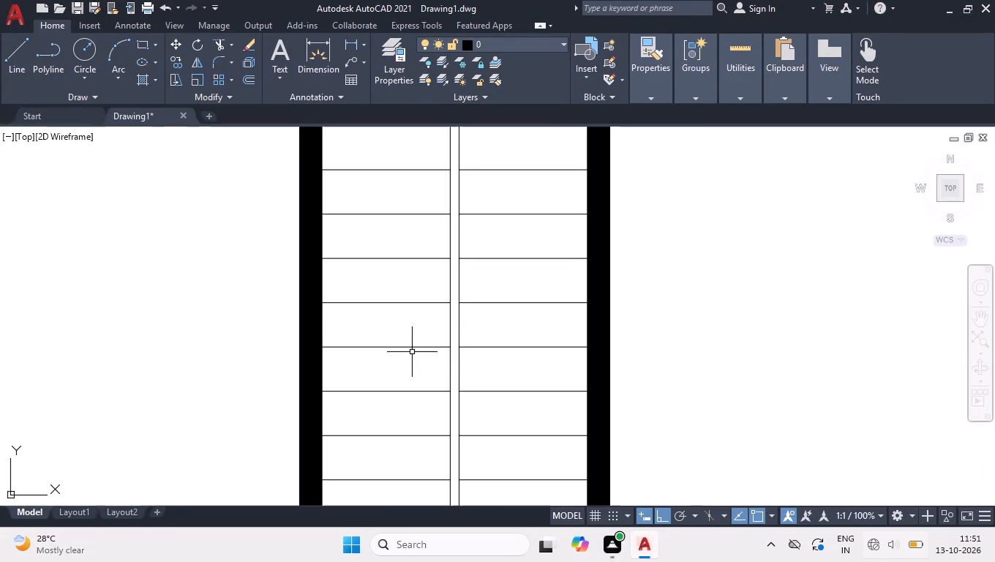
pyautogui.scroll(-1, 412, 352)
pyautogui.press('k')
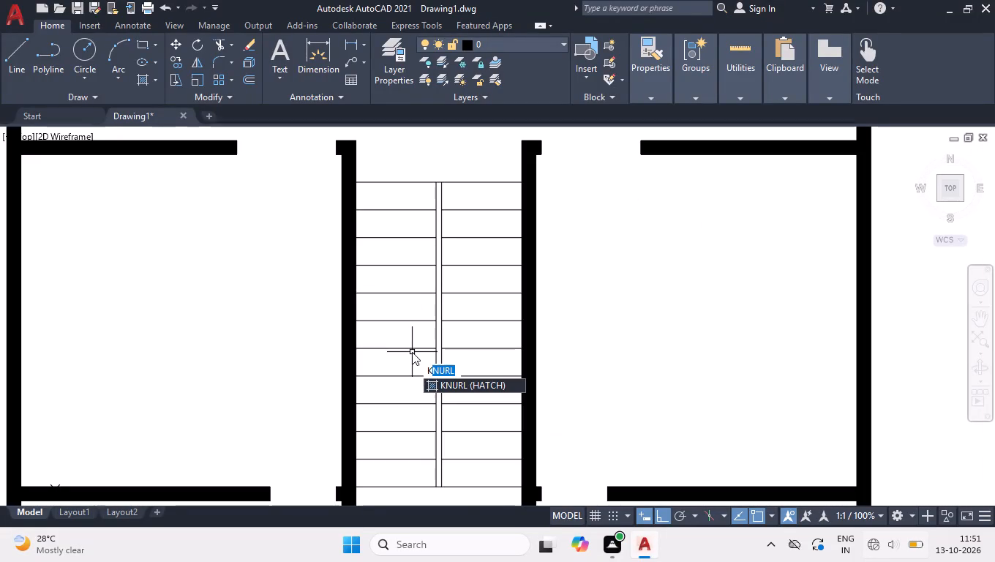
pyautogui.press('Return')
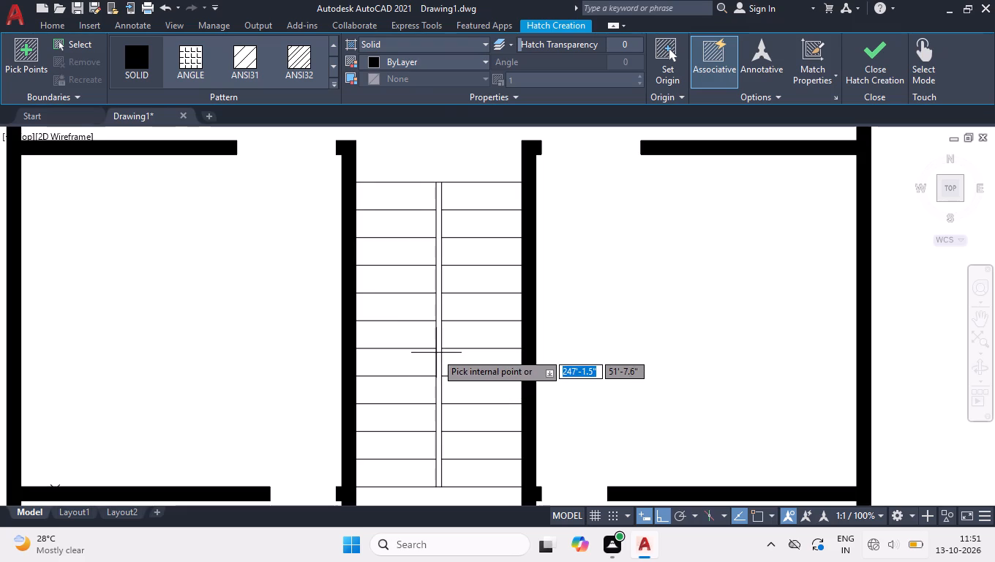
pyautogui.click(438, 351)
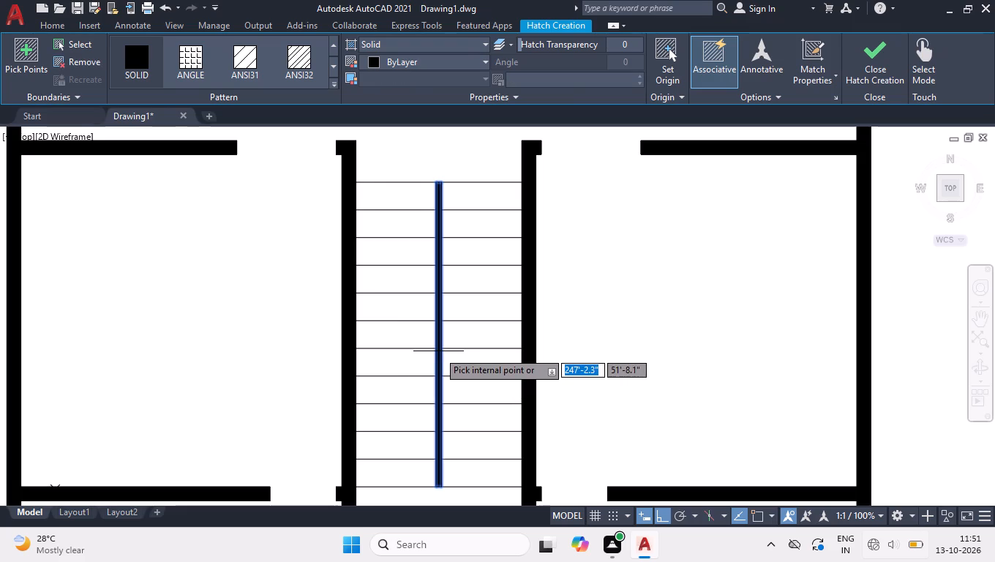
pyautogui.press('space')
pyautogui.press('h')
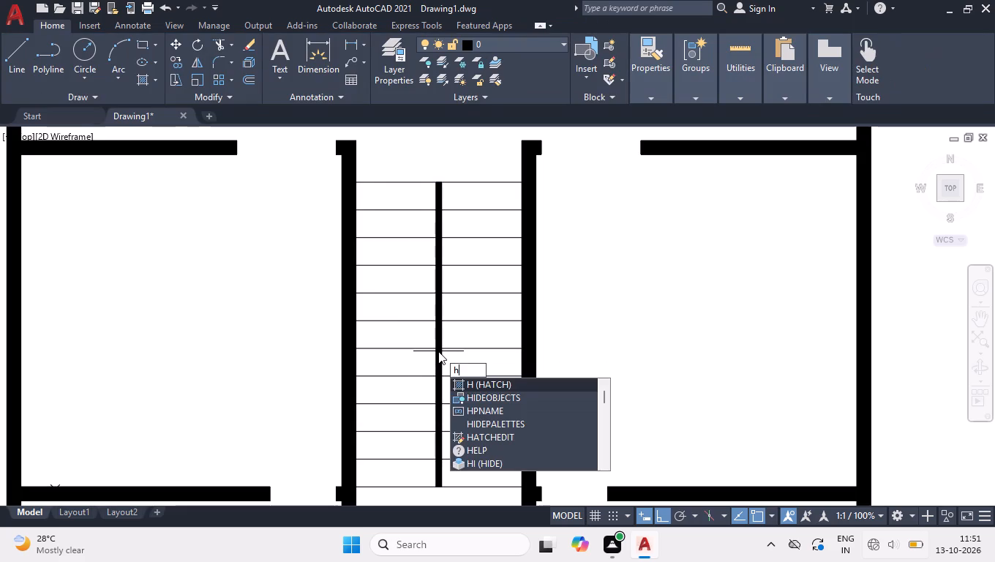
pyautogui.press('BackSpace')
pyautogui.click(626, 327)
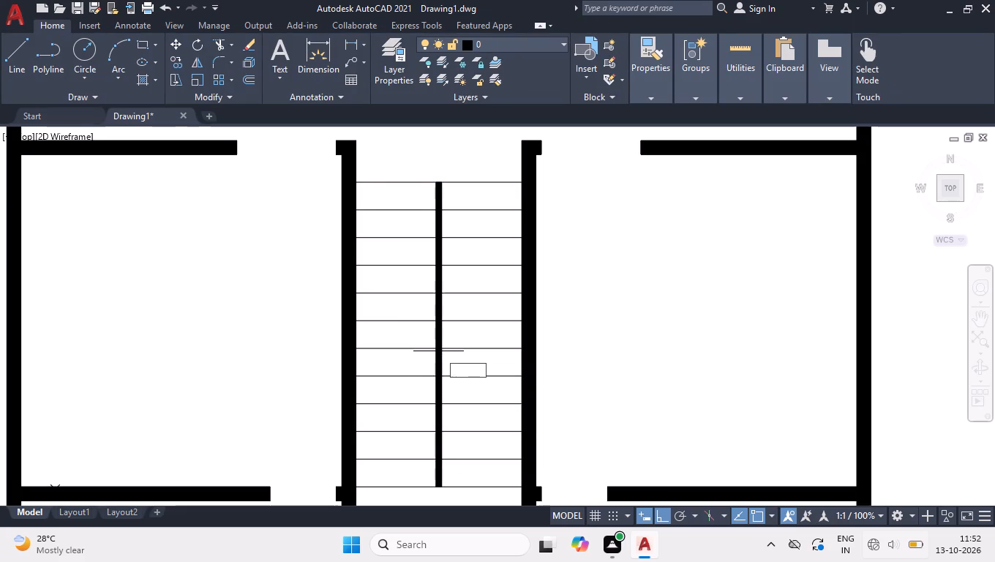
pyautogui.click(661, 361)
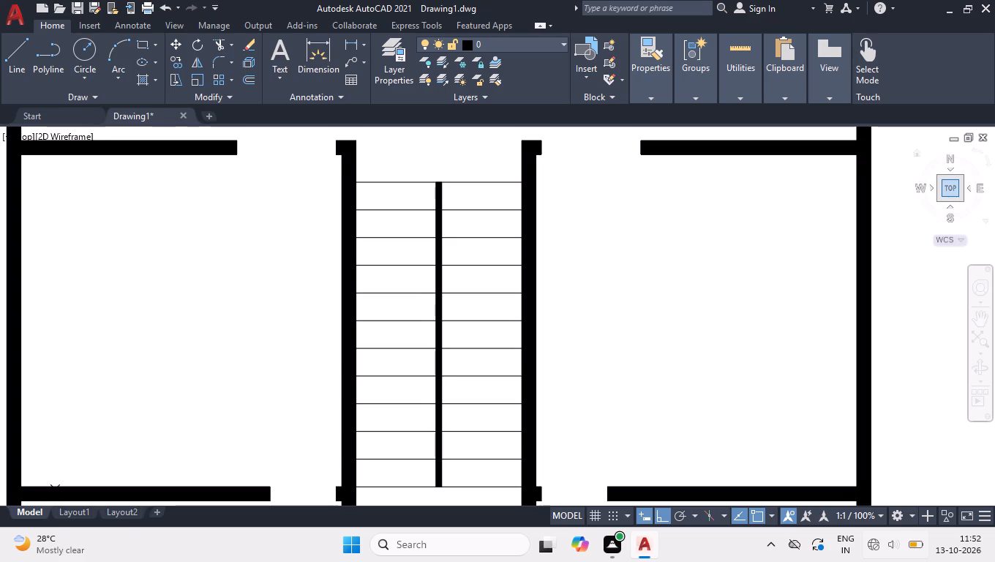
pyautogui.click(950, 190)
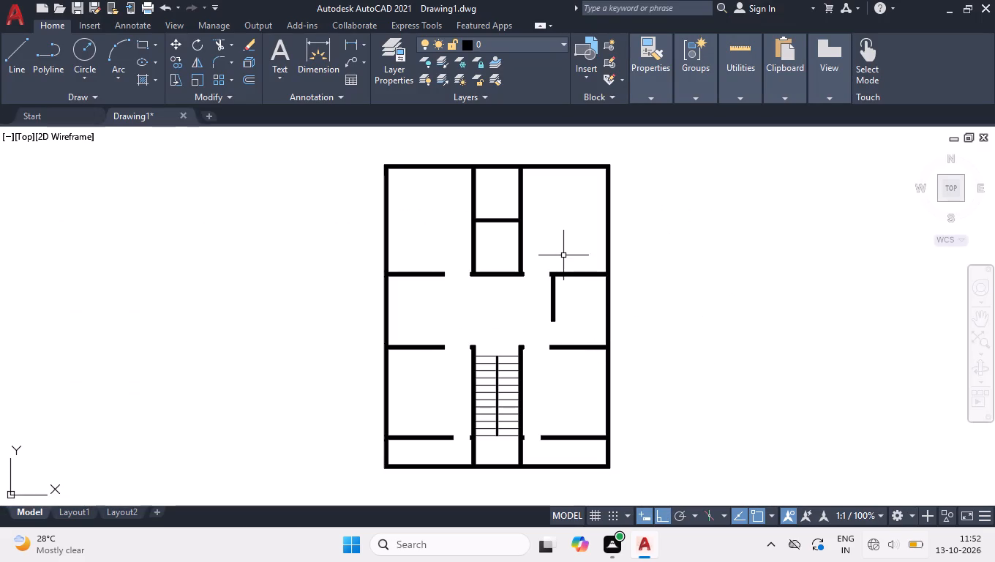
# Undo the stair strip hatch and the earlier solid wall hatch, back to the plain wall outlines.
pyautogui.press('u')
pyautogui.press('Return')
pyautogui.press('u')
pyautogui.press('Return')
pyautogui.press('u')
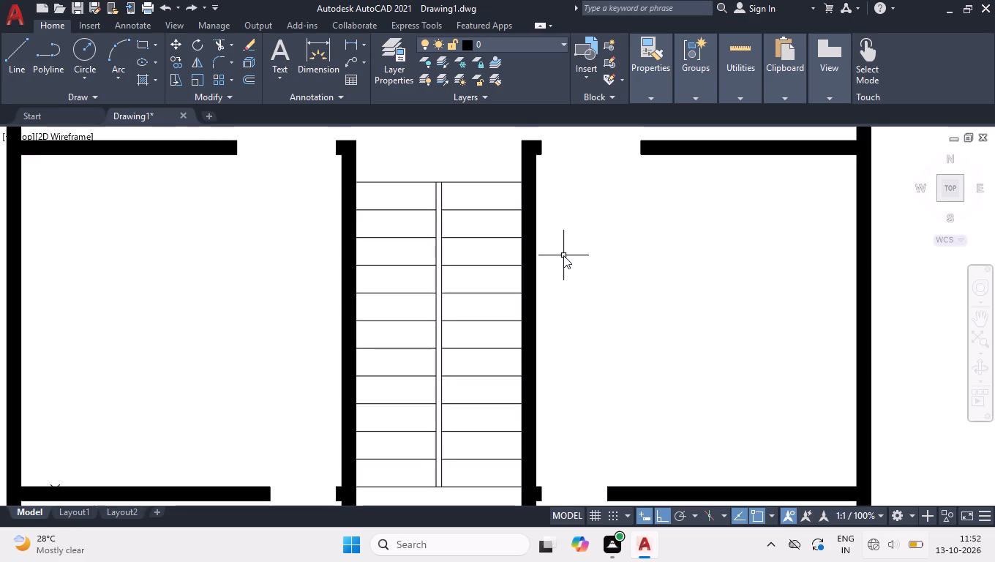
pyautogui.press('Return')
pyautogui.press('u')
pyautogui.press('Return')
pyautogui.press('u')
pyautogui.press('Return')
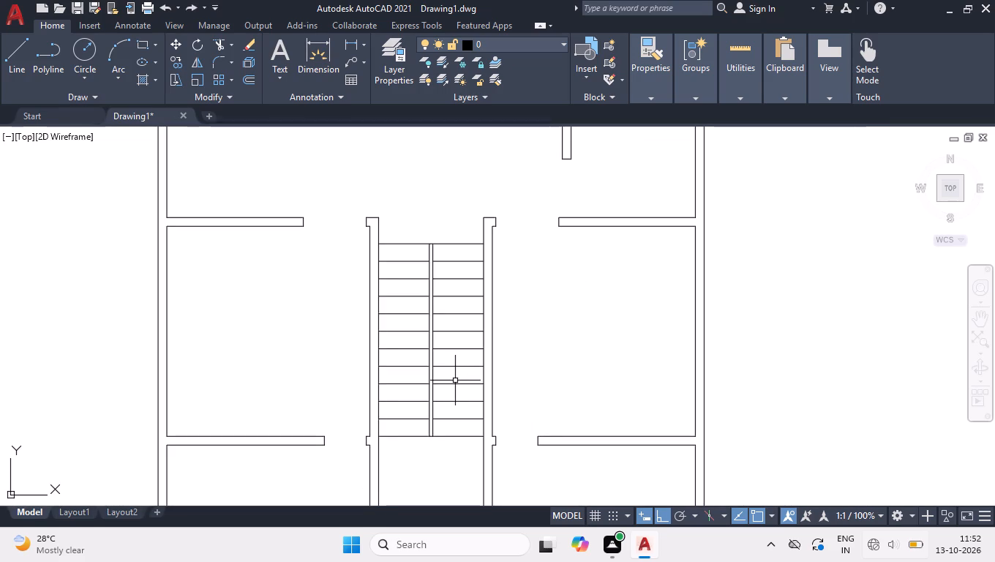
# Draw lines marking a 2'4" door opening across the 5" right-hand wall of the upper small central room, just above the partition.
pyautogui.keyDown('ctrl'); pyautogui.scroll(-1, 455, 381); pyautogui.keyUp('ctrl')
pyautogui.keyDown('ctrl'); pyautogui.scroll(-1, 462, 299); pyautogui.keyUp('ctrl')
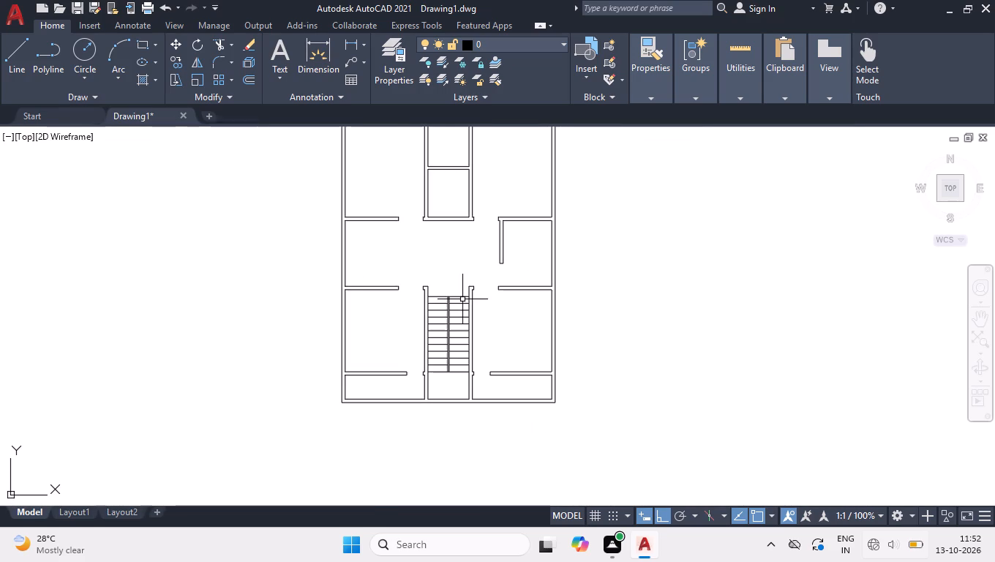
pyautogui.keyDown('ctrl'); pyautogui.scroll(-2, 462, 286); pyautogui.keyUp('ctrl')
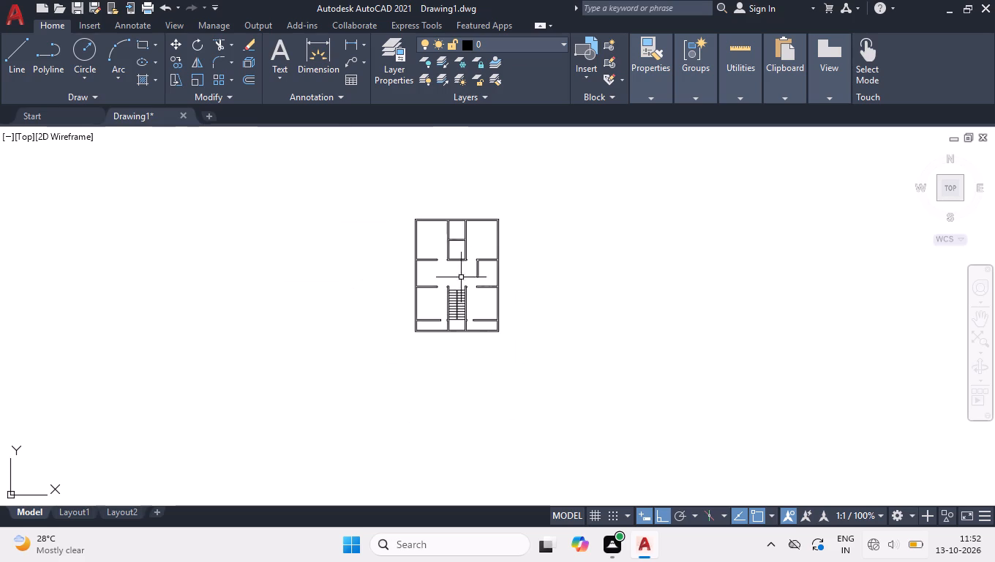
pyautogui.keyDown('ctrl'); pyautogui.scroll(5, 453, 221); pyautogui.keyUp('ctrl')
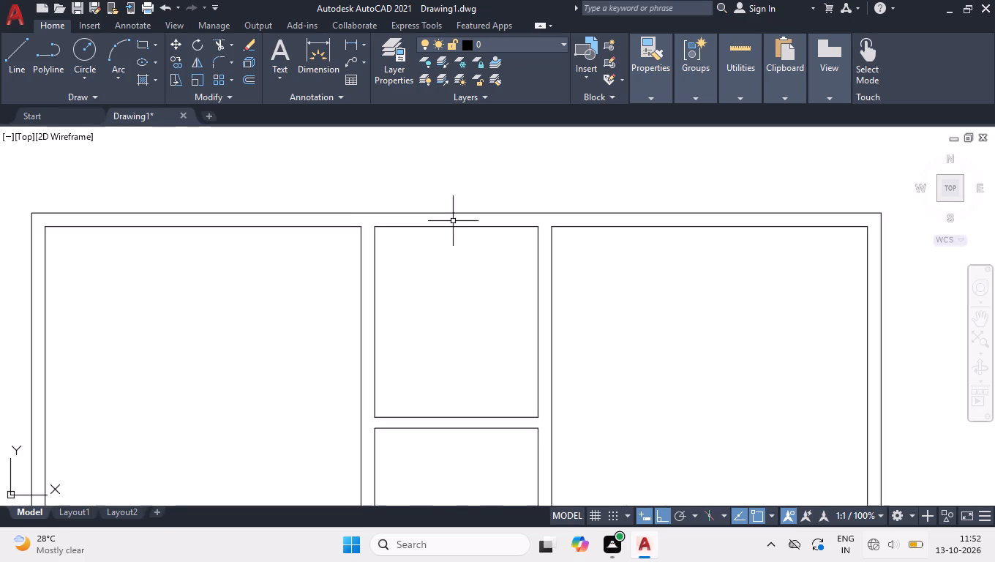
pyautogui.press('l')
pyautogui.press('Return')
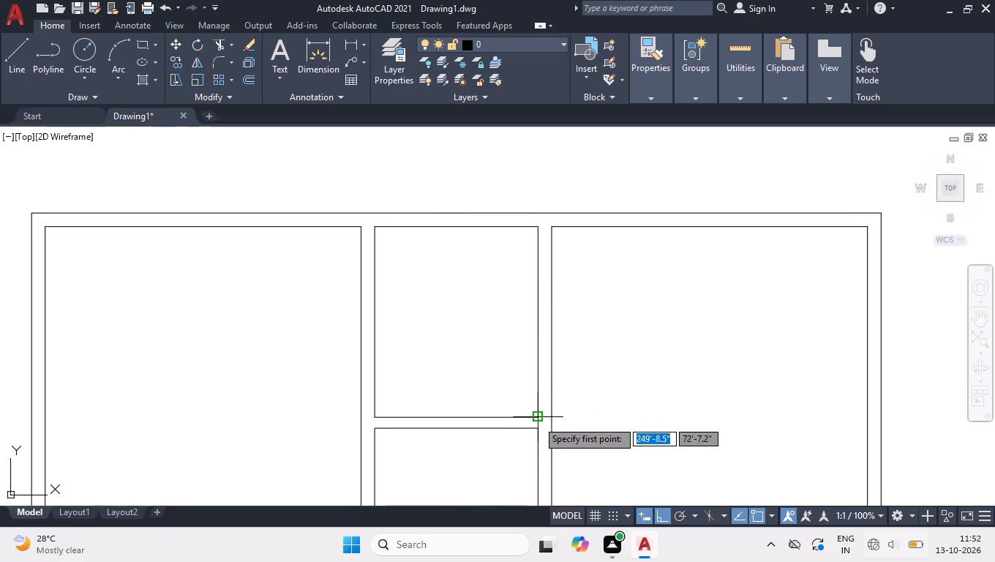
pyautogui.moveTo(538, 407); pyautogui.dragTo(555, 407)
pyautogui.click(555, 407)
pyautogui.write("2'4")
pyautogui.press('Return')
pyautogui.press('5')
pyautogui.press('Return')
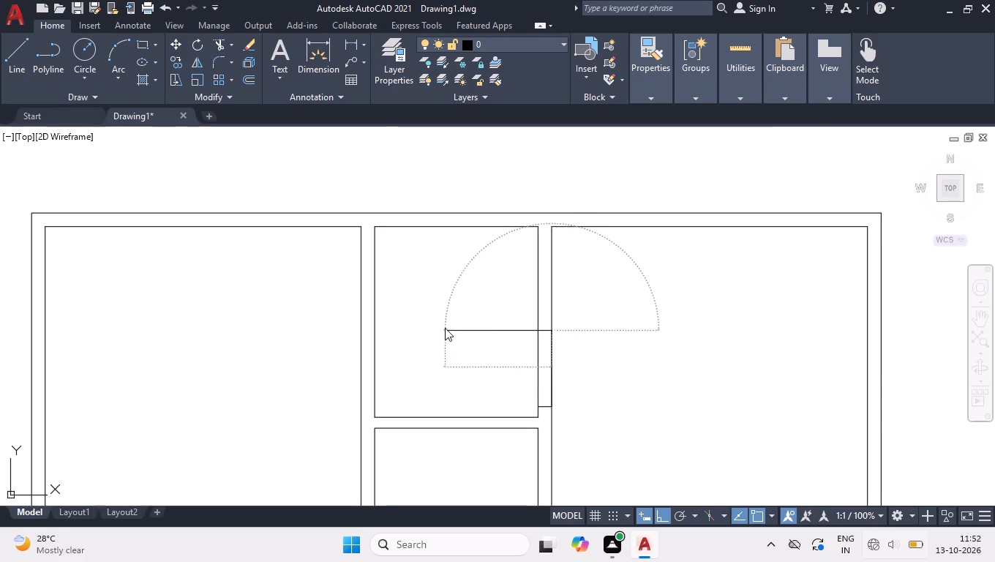
pyautogui.press('Return')
# Trim the wall lines between the jambs to open the doorway in the upper small central room.
pyautogui.write('tr')
pyautogui.press('Return')
pyautogui.click(514, 375)
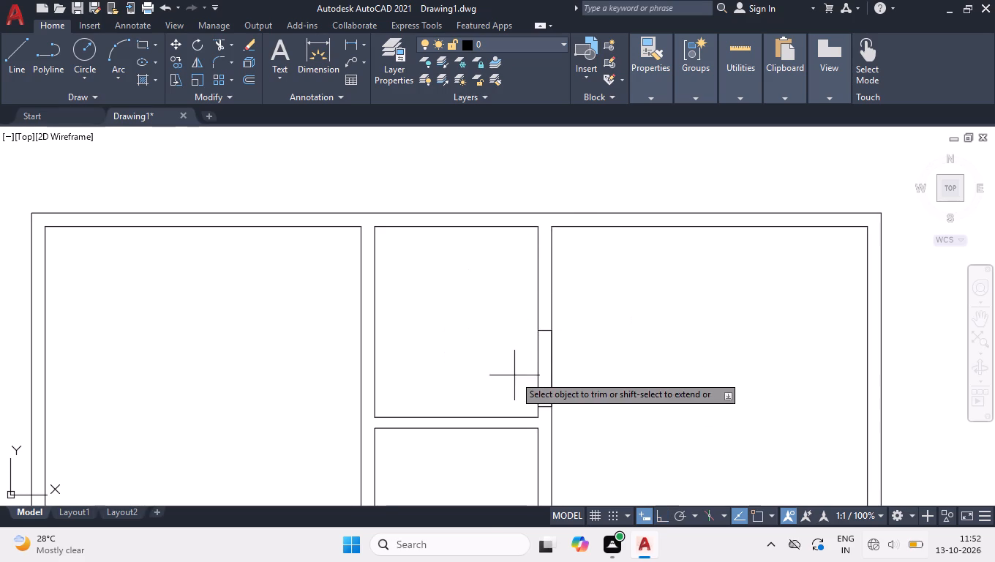
pyautogui.click(651, 313)
pyautogui.press('space')
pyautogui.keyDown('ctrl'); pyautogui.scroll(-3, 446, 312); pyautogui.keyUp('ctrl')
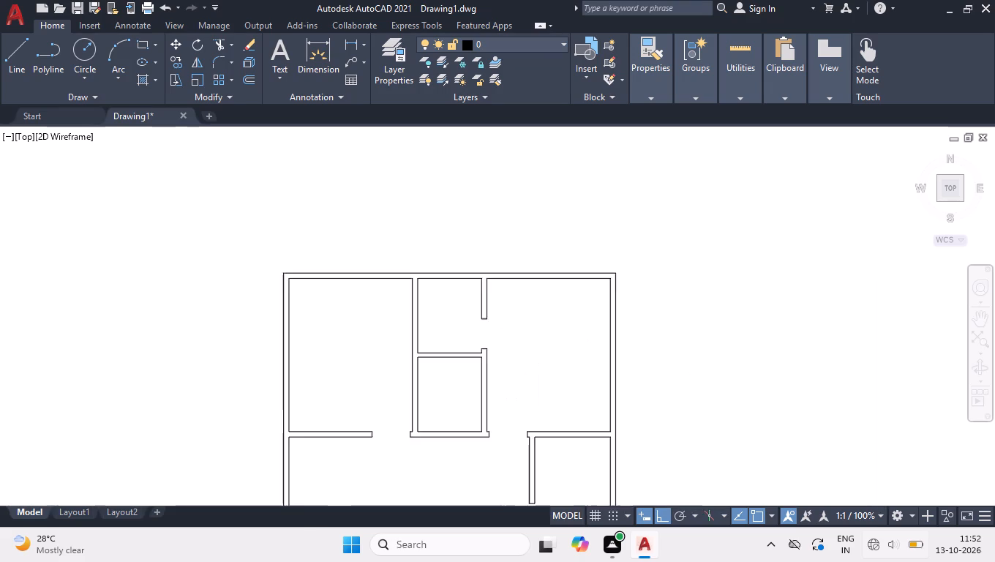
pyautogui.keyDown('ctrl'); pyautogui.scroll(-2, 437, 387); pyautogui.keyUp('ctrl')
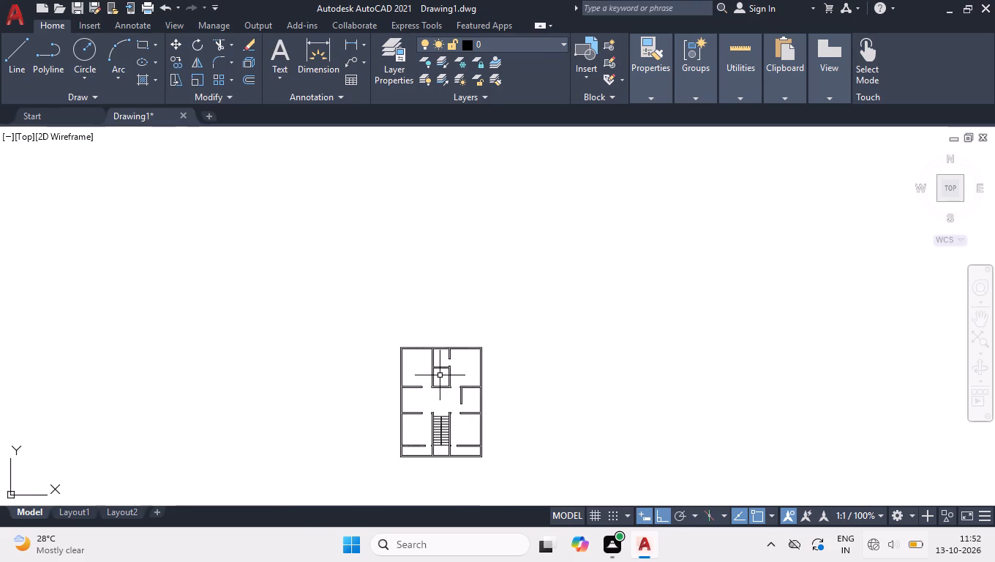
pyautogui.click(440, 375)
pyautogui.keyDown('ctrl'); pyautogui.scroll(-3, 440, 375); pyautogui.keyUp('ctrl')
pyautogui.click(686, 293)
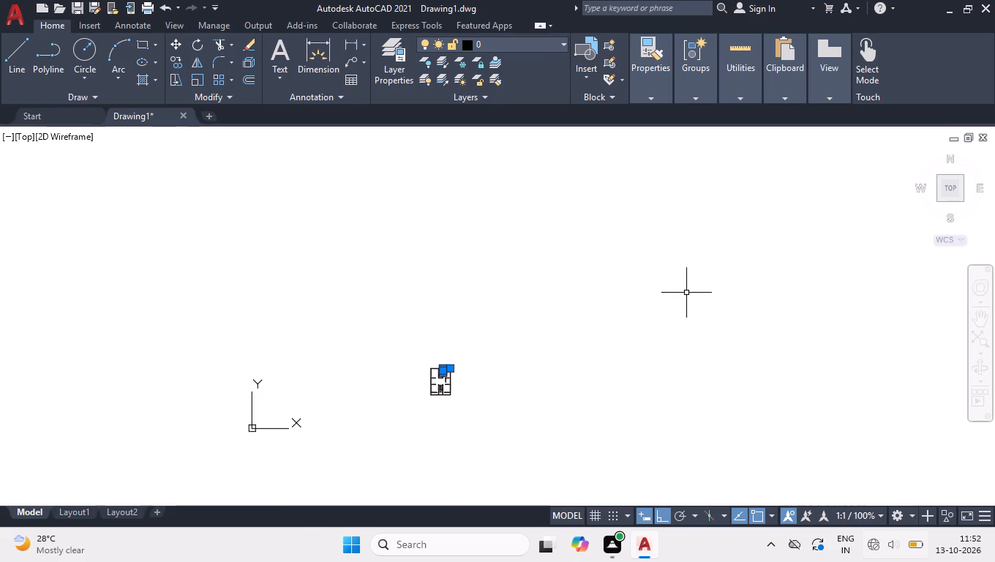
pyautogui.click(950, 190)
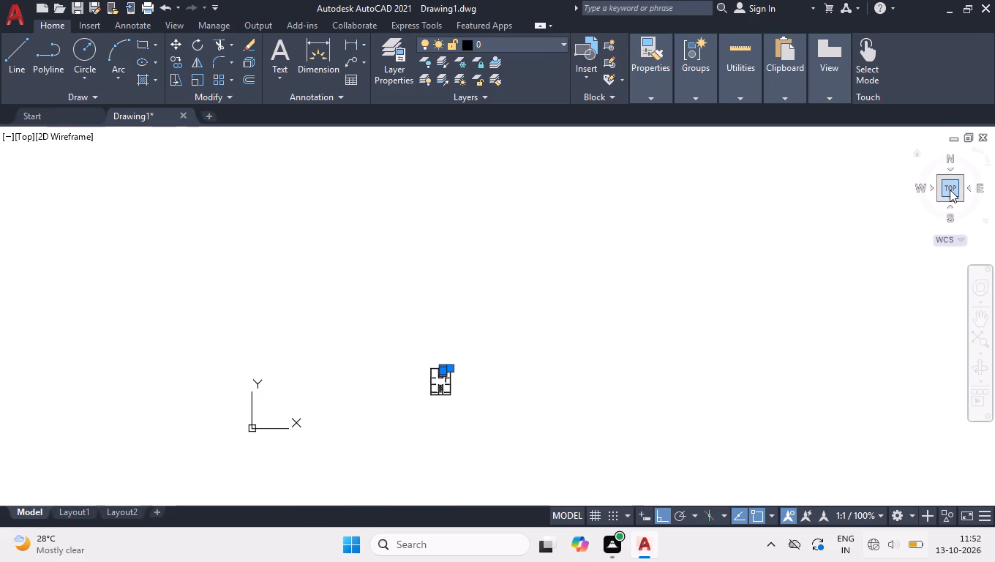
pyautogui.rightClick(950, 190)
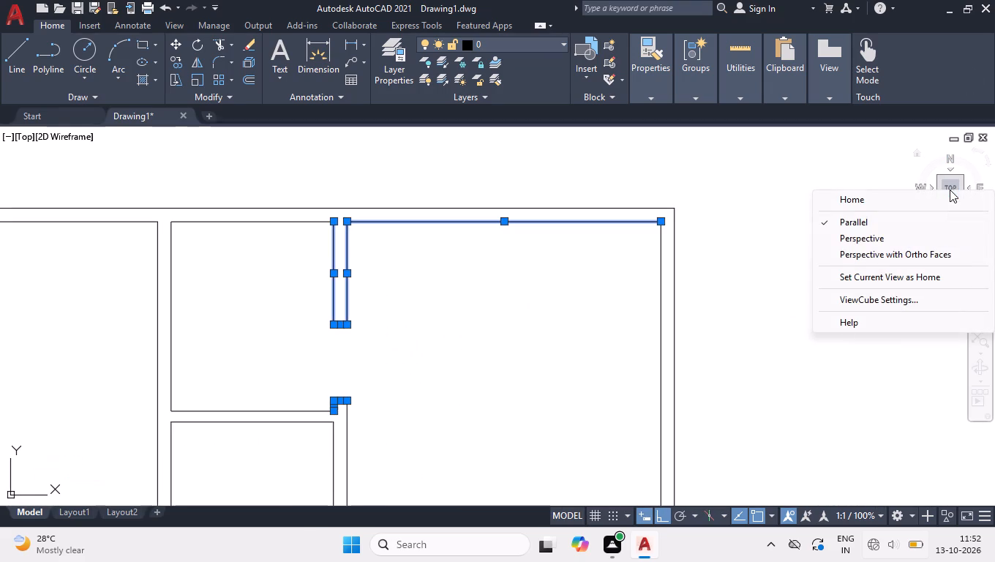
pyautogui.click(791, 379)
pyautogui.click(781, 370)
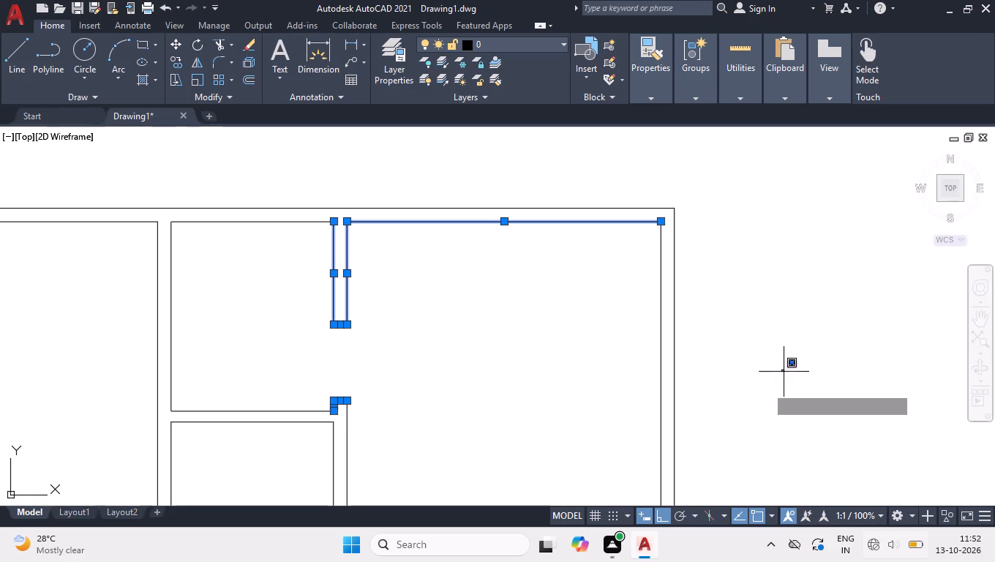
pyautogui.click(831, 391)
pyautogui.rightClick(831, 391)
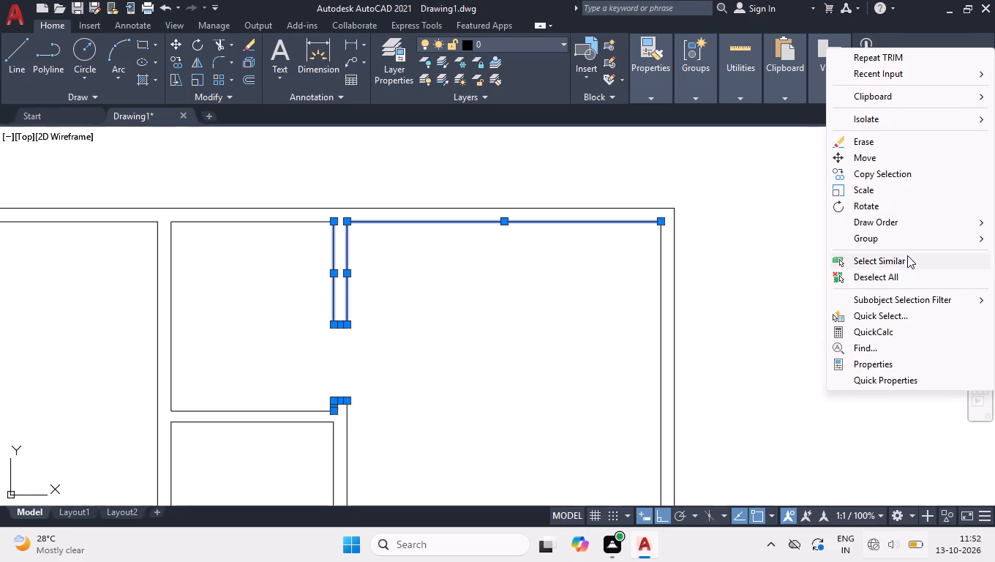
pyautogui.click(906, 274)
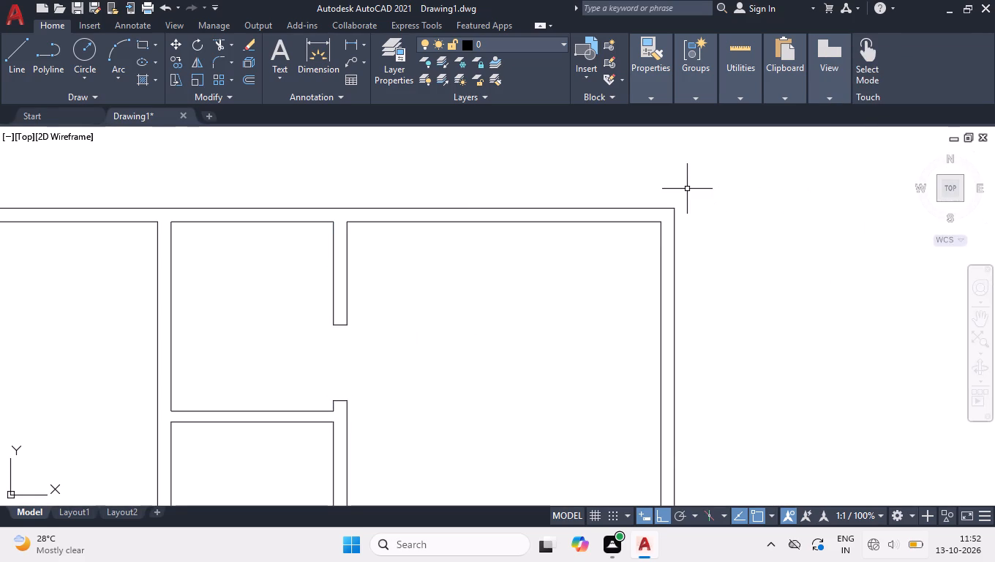
# Draw lines marking a 2'4" door opening across the 5" bottom wall of the lower small central room, near its left inner corner.
pyautogui.keyDown('ctrl'); pyautogui.scroll(-1, 691, 183); pyautogui.keyUp('ctrl')
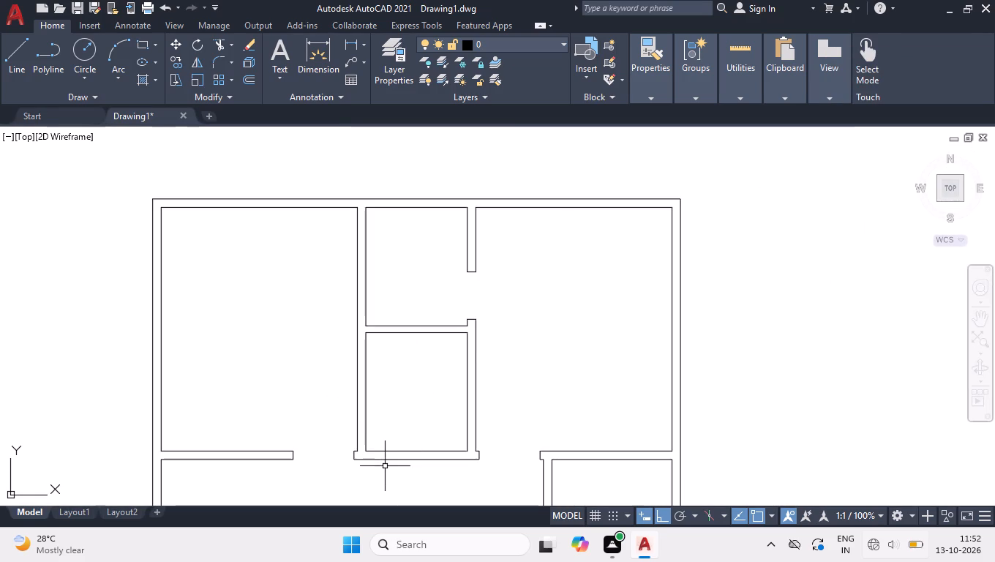
pyautogui.keyDown('ctrl'); pyautogui.scroll(3, 385, 466); pyautogui.keyUp('ctrl')
pyautogui.press('l')
pyautogui.press('Return')
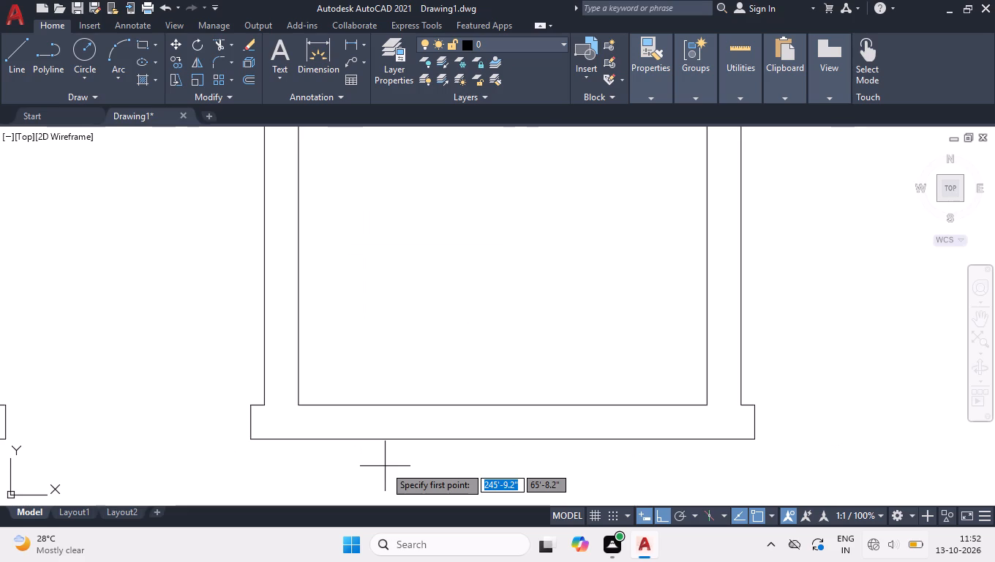
pyautogui.click(312, 403)
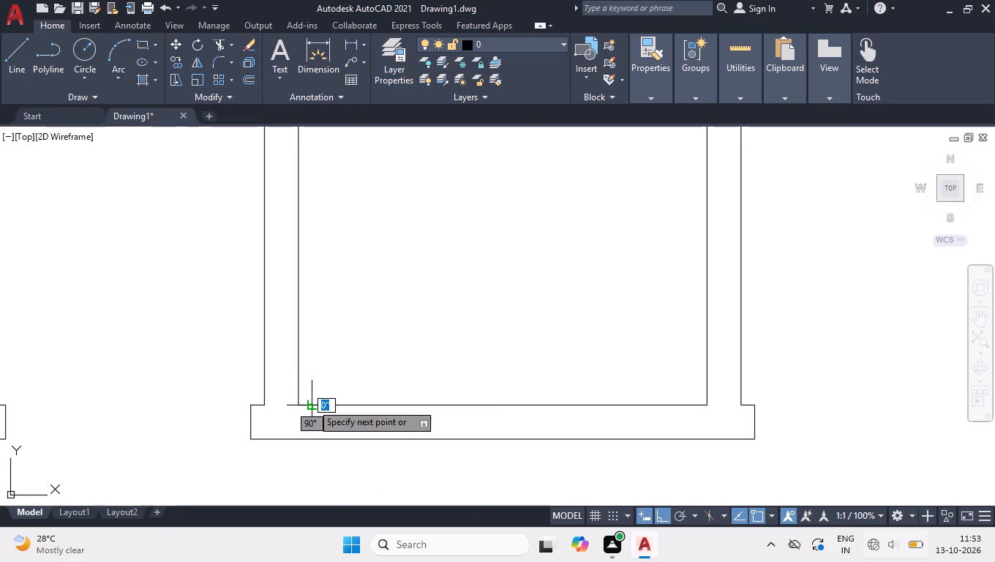
pyautogui.click(309, 441)
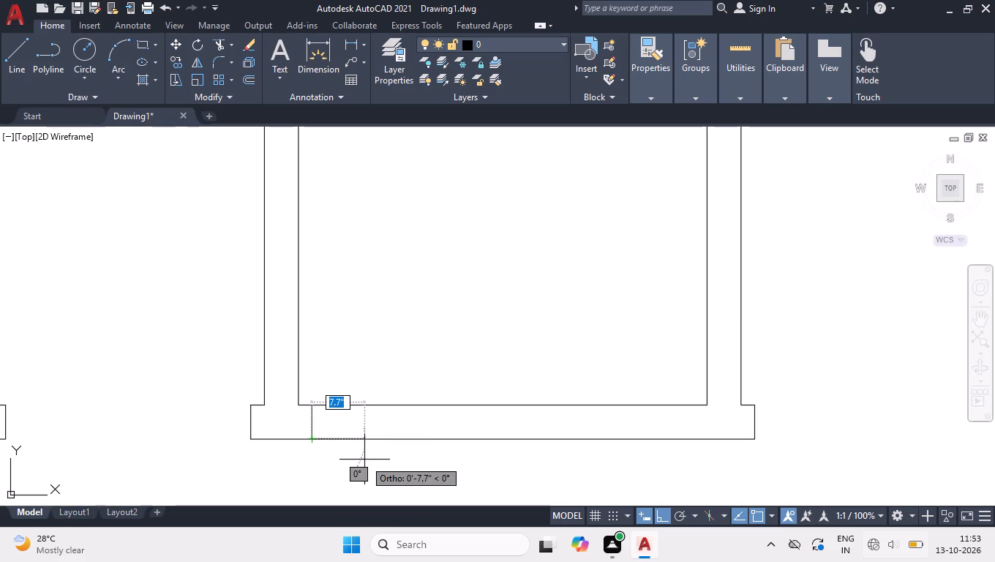
pyautogui.write("2'4")
pyautogui.press('Return')
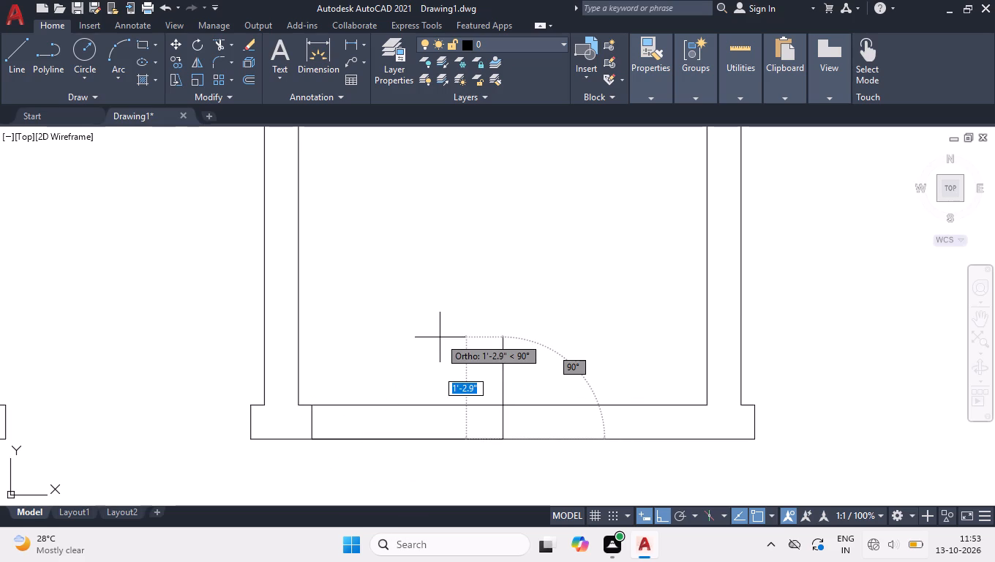
pyautogui.press('5')
pyautogui.press('Return')
pyautogui.press('\\')
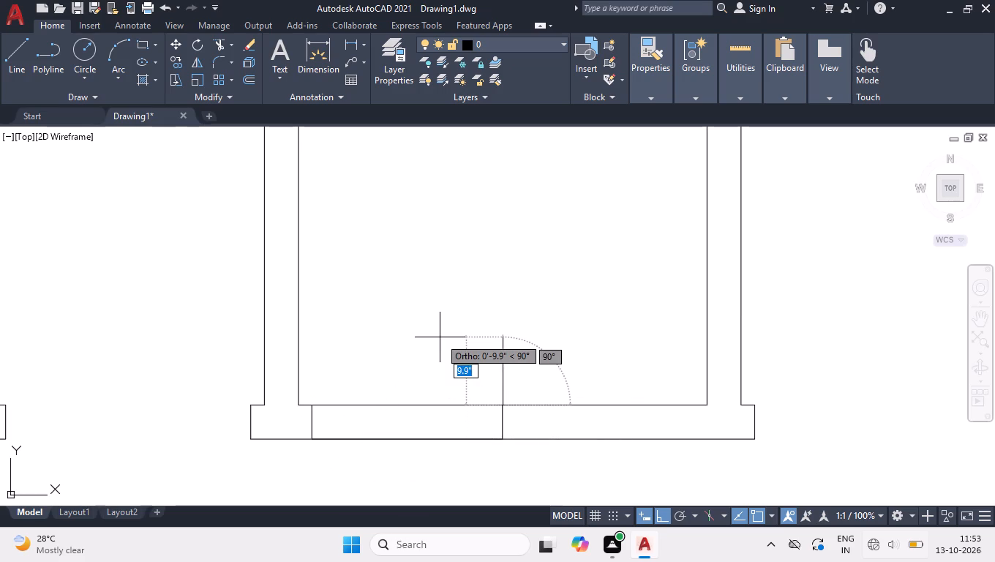
pyautogui.press('Return')
pyautogui.press('Return')
pyautogui.press('Return')
pyautogui.press('Return')
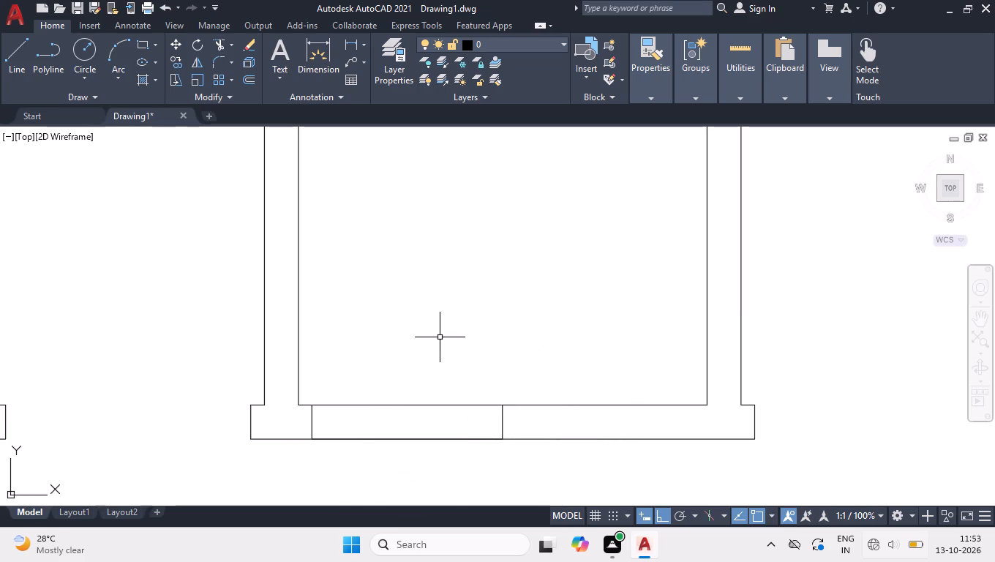
# Trim the wall lines between the jambs to open the doorway in the lower small central room's bottom wall.
pyautogui.write('tr')
pyautogui.press('Return')
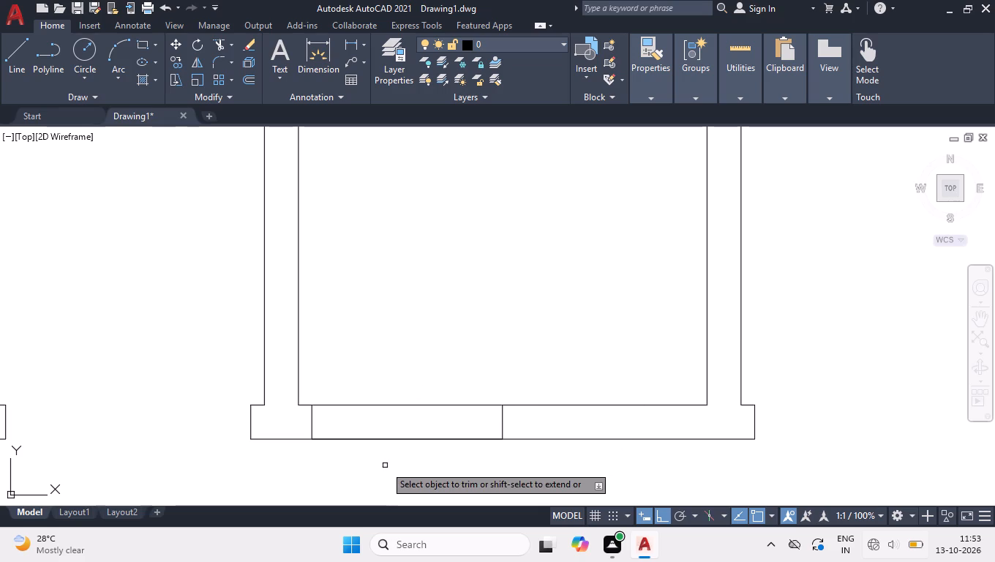
pyautogui.click(385, 465)
pyautogui.click(453, 344)
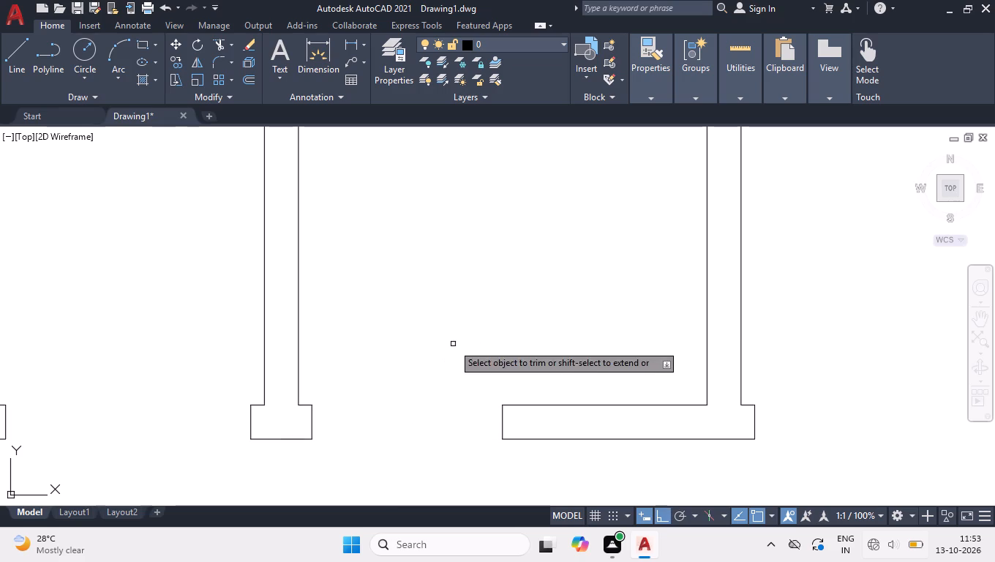
pyautogui.press('space')
# Set the color of all floor plan lines, including the walls and staircase, to index color 253.
pyautogui.click(955, 189)
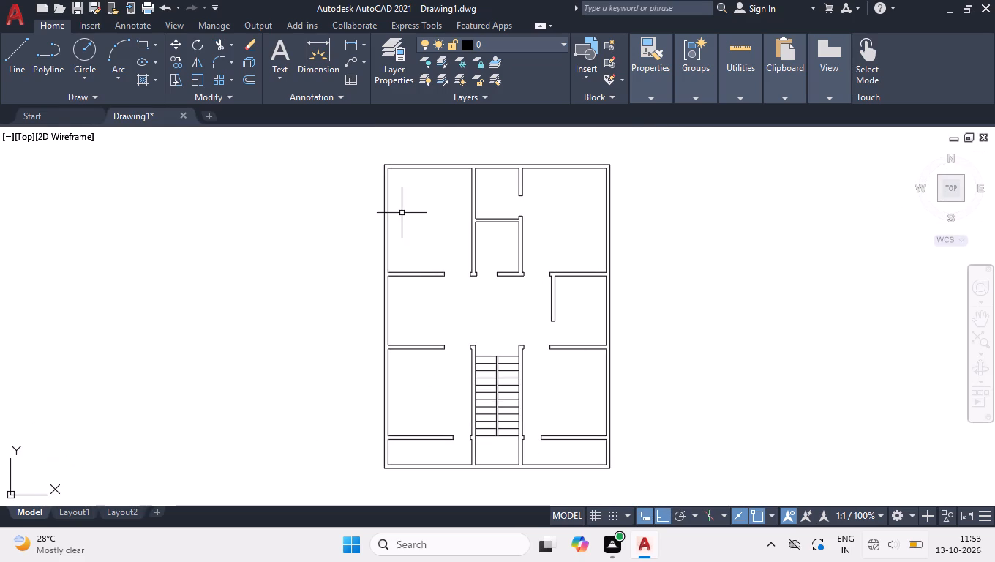
pyautogui.click(371, 151)
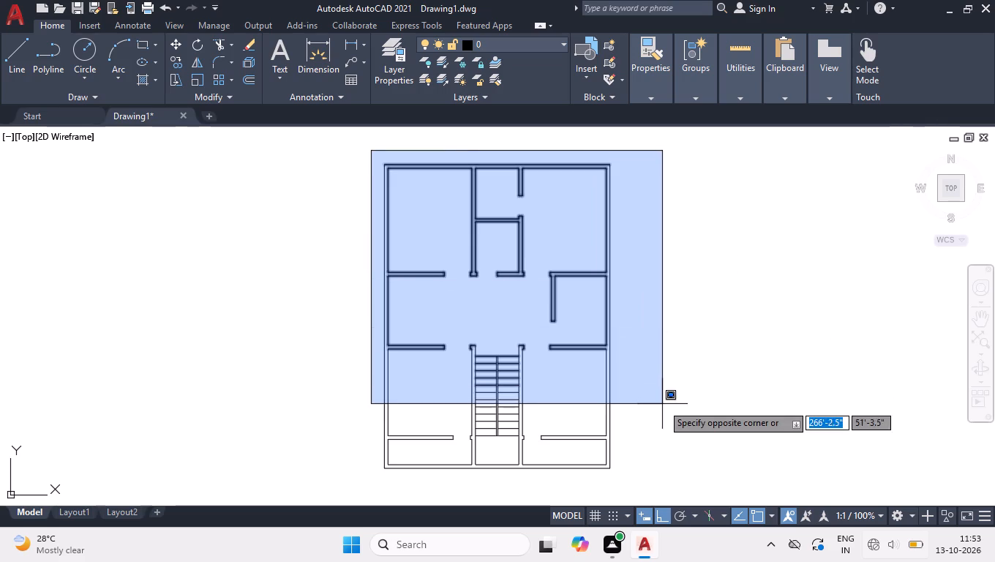
pyautogui.click(646, 476)
pyautogui.hotkey('ctrl', '1')
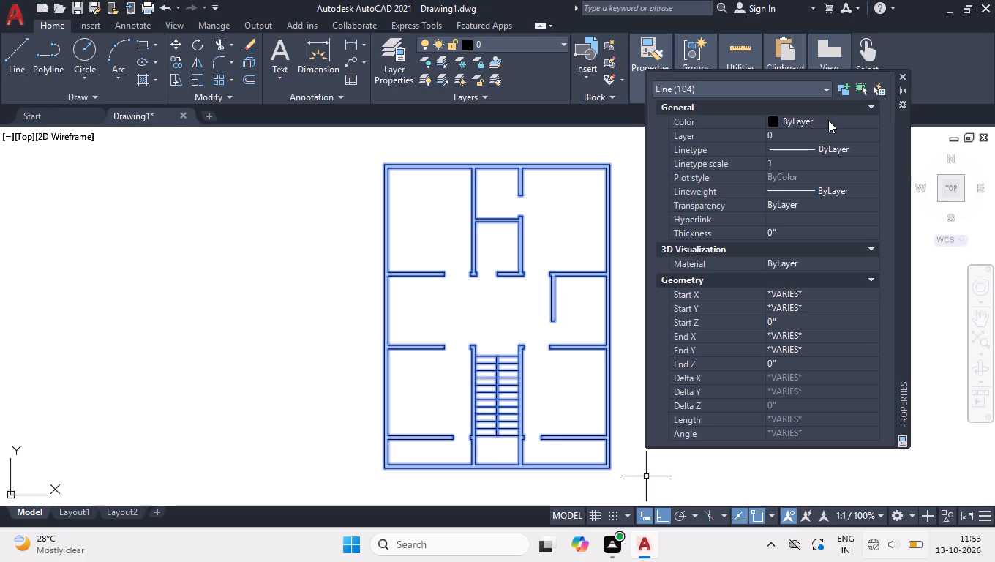
pyautogui.click(828, 120)
pyautogui.click(828, 120)
pyautogui.click(784, 252)
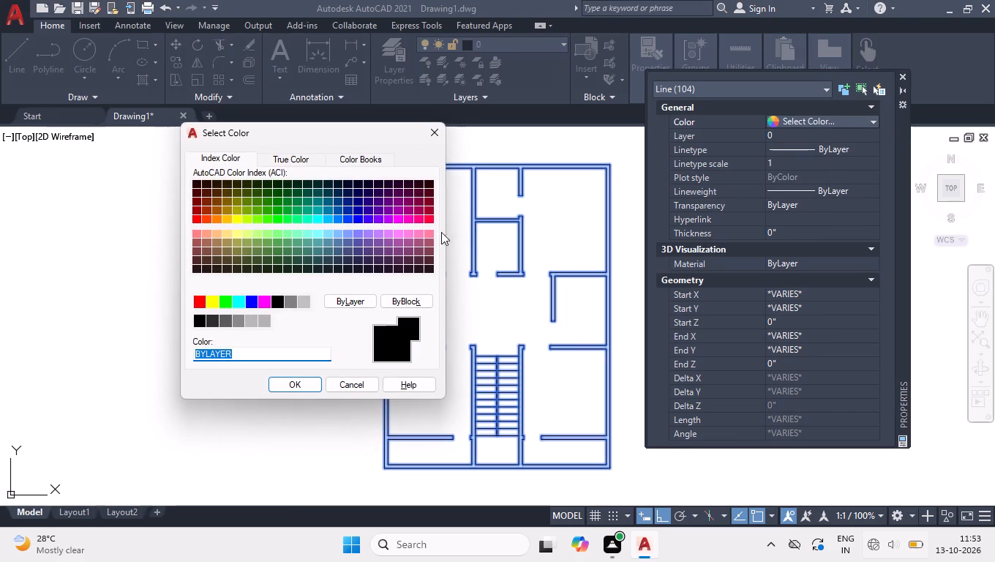
pyautogui.click(244, 320)
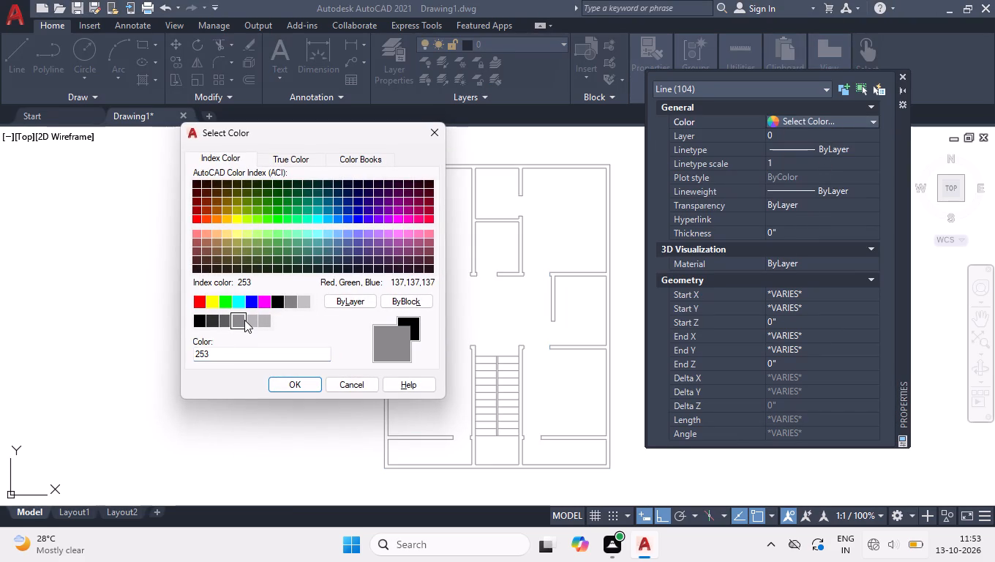
pyautogui.click(244, 320)
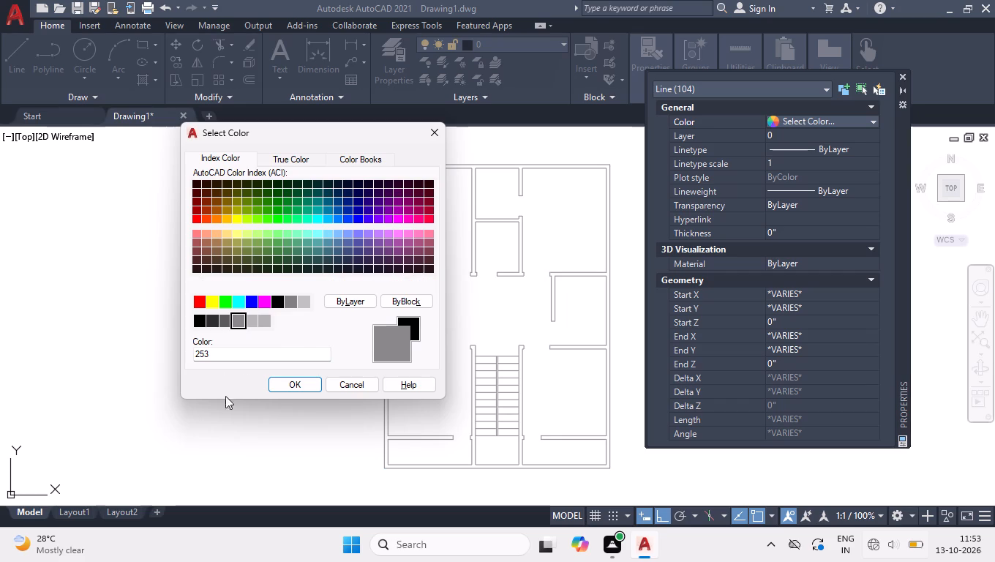
pyautogui.click(288, 383)
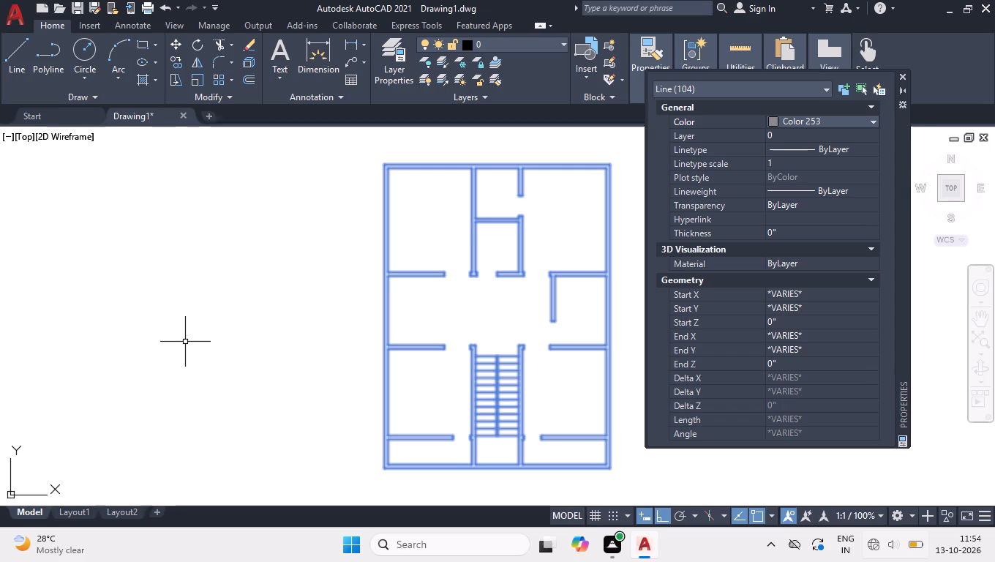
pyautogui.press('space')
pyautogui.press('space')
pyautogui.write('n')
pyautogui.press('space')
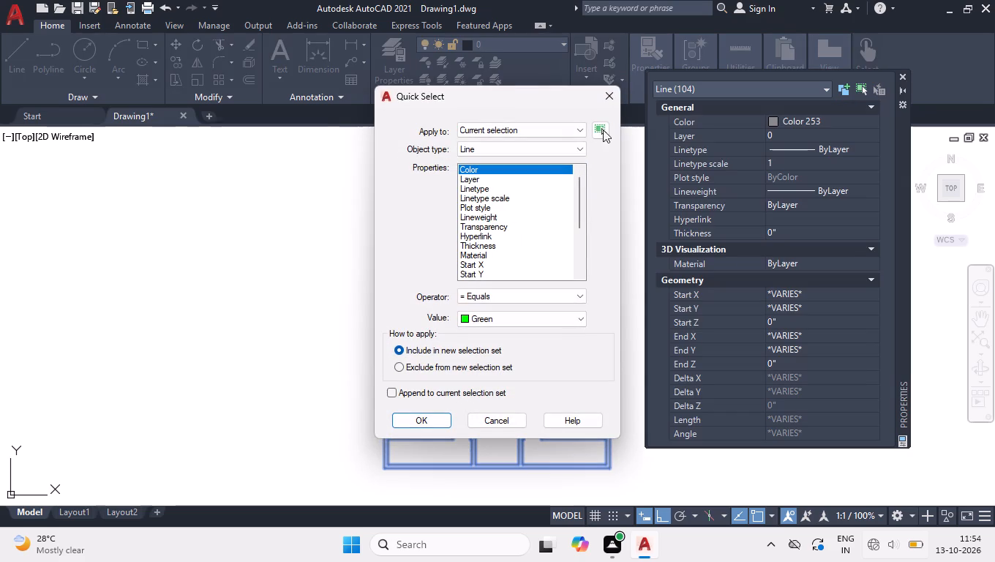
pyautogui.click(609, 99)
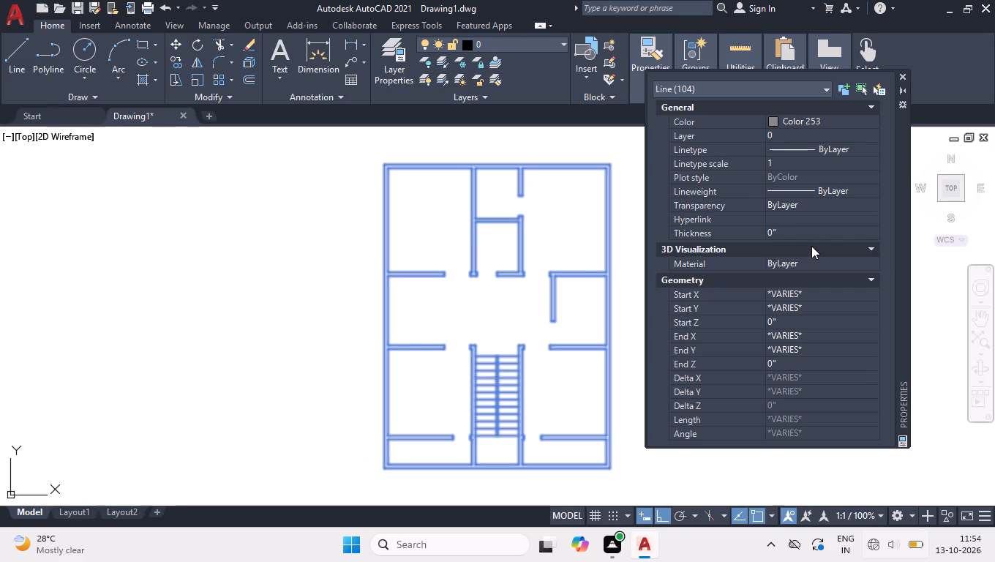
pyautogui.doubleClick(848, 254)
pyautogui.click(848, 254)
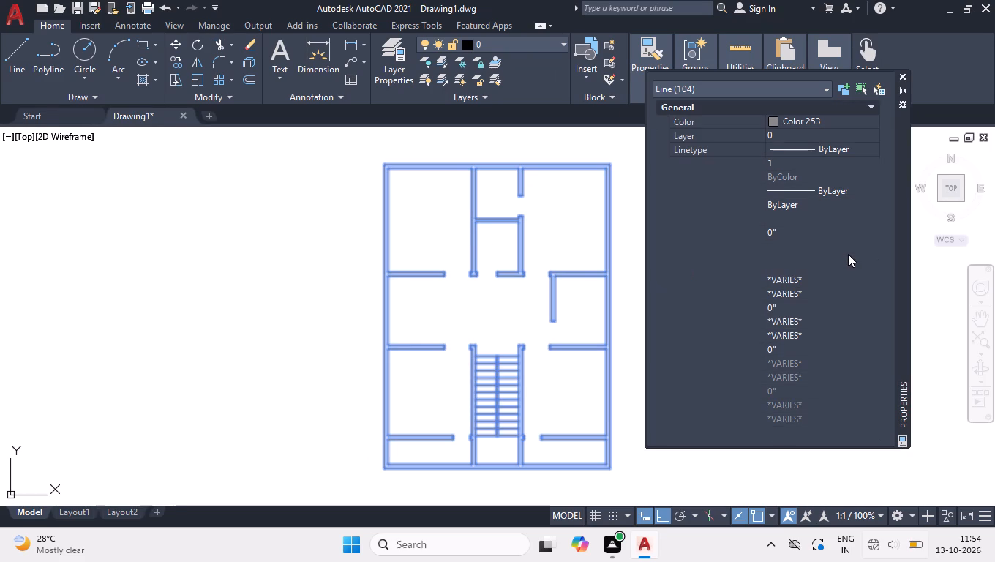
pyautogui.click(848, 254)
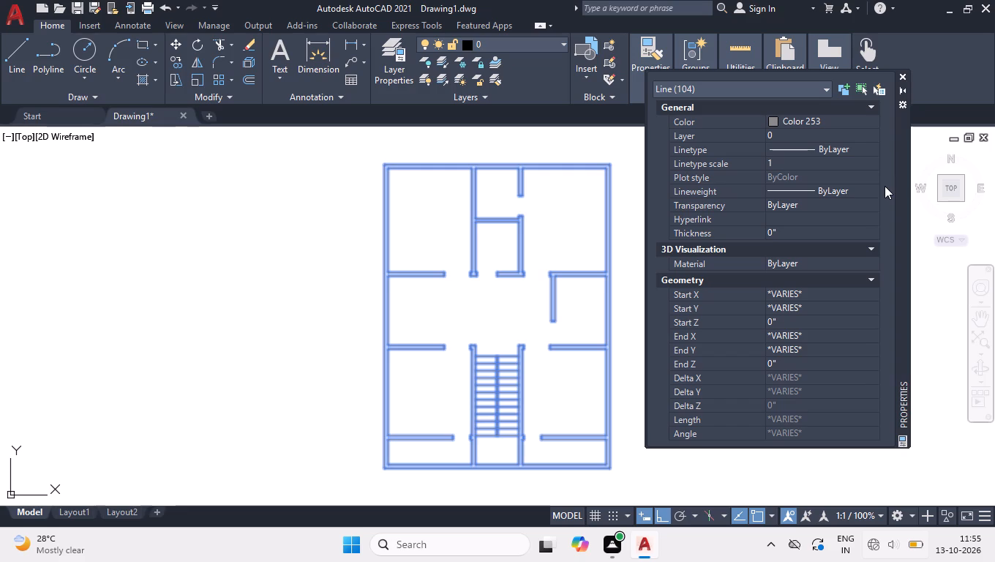
# Close the object properties and deselect the whole floor plan.
pyautogui.click(905, 78)
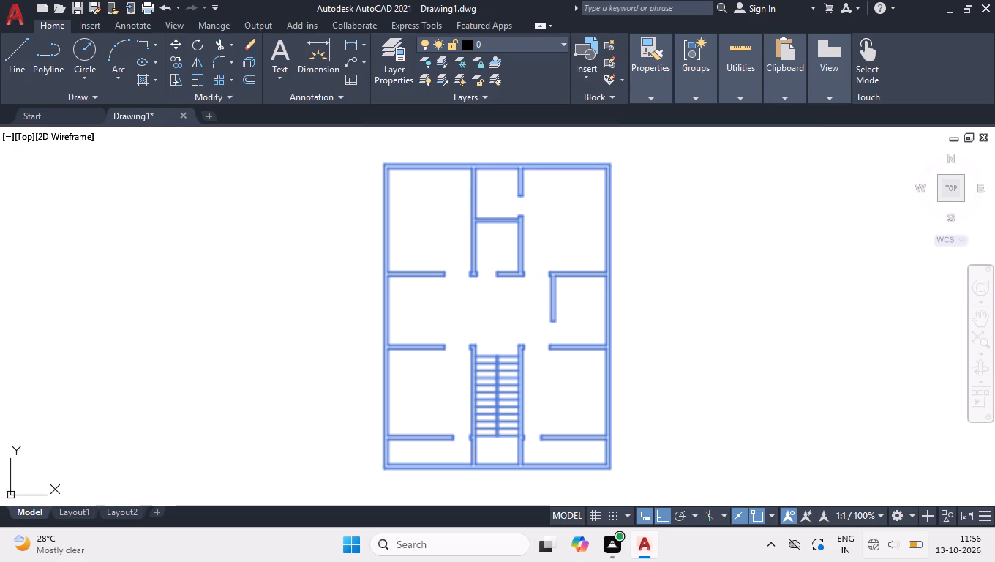
pyautogui.rightClick(503, 375)
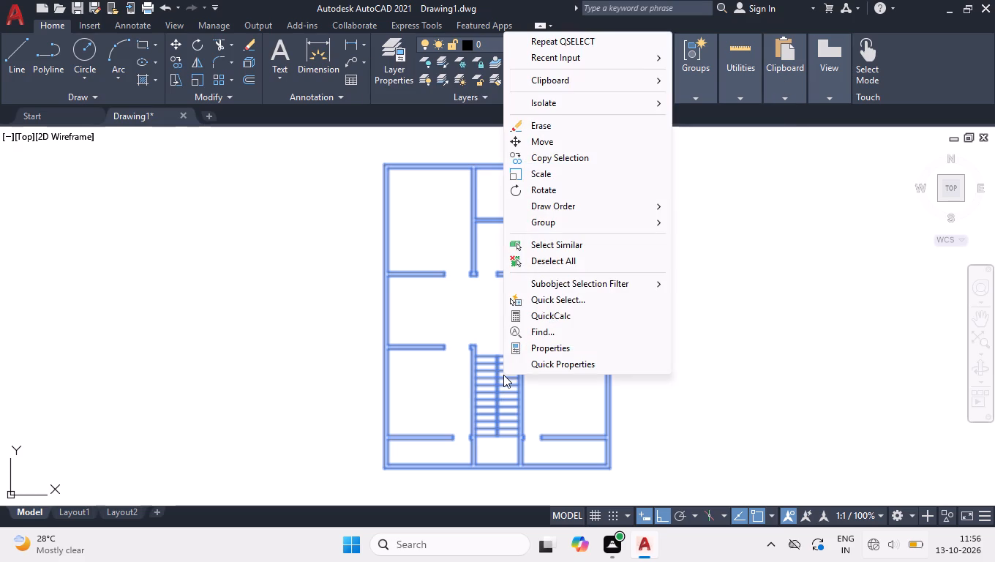
pyautogui.click(574, 264)
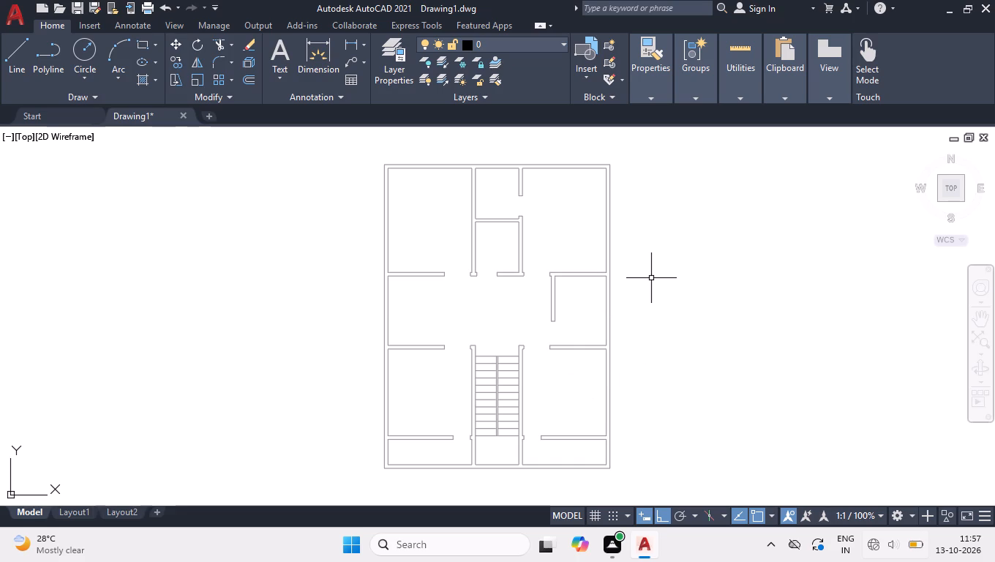
# Open the tool palettes showing the architectural samples.
pyautogui.hotkey('ctrl', '3')
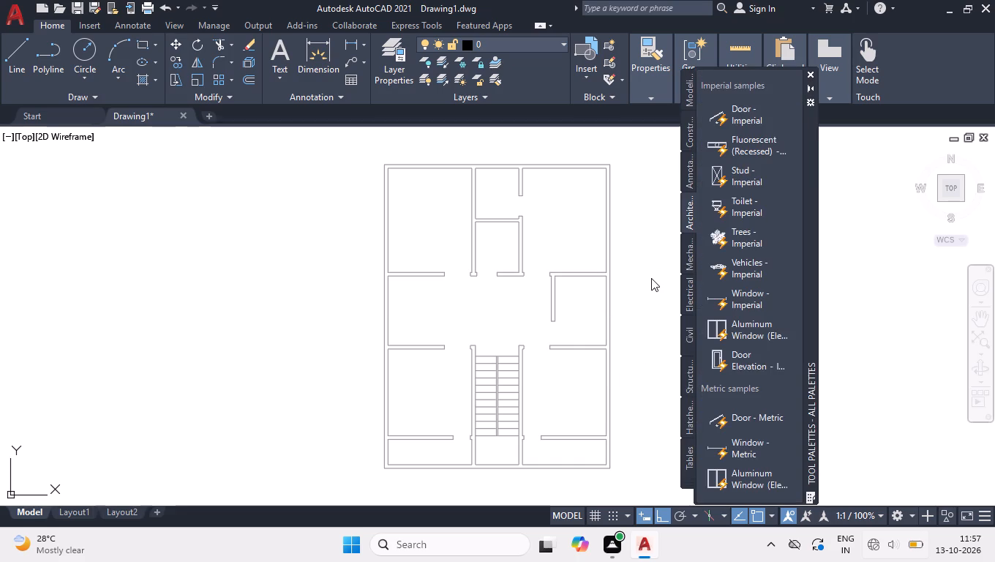
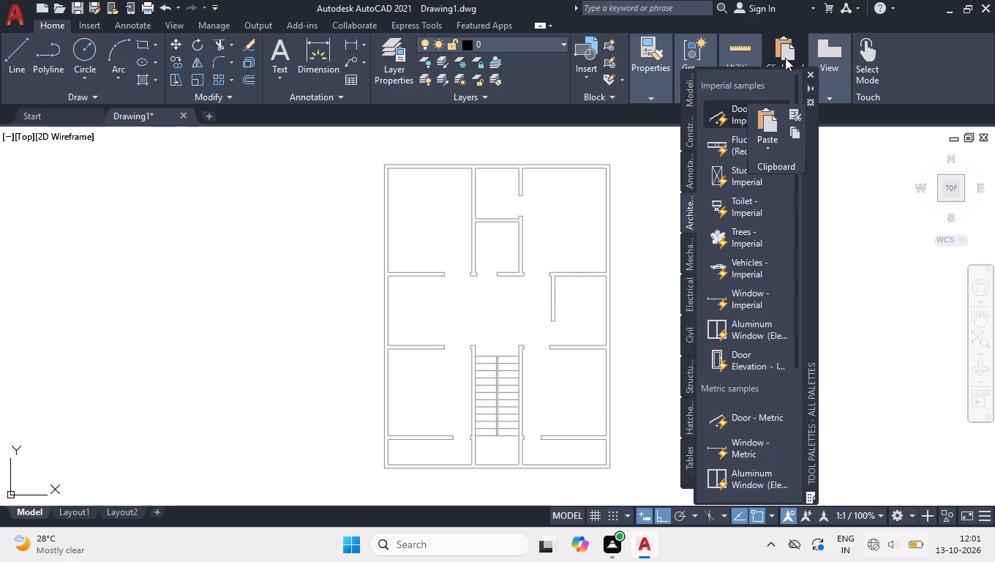
# Place six Door - Imperial blocks in loose rows in the empty area left of the floor plan.
pyautogui.click(811, 75)
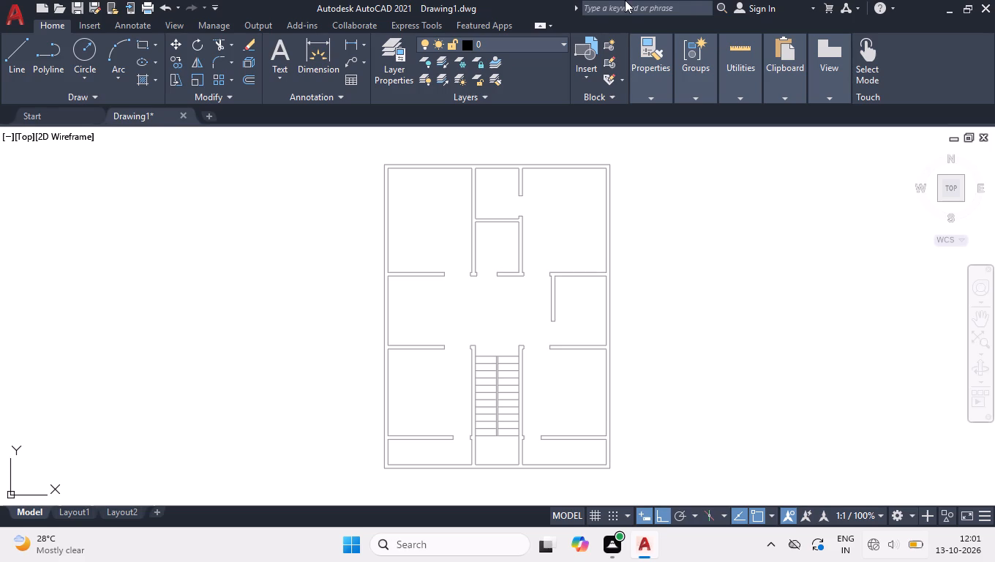
pyautogui.hotkey('ctrl', '3')
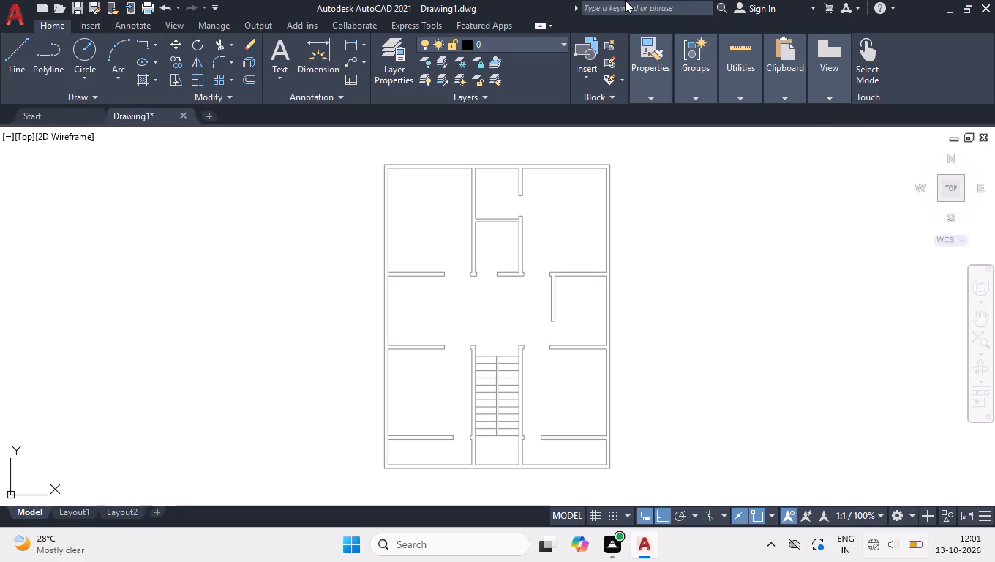
pyautogui.click(740, 115)
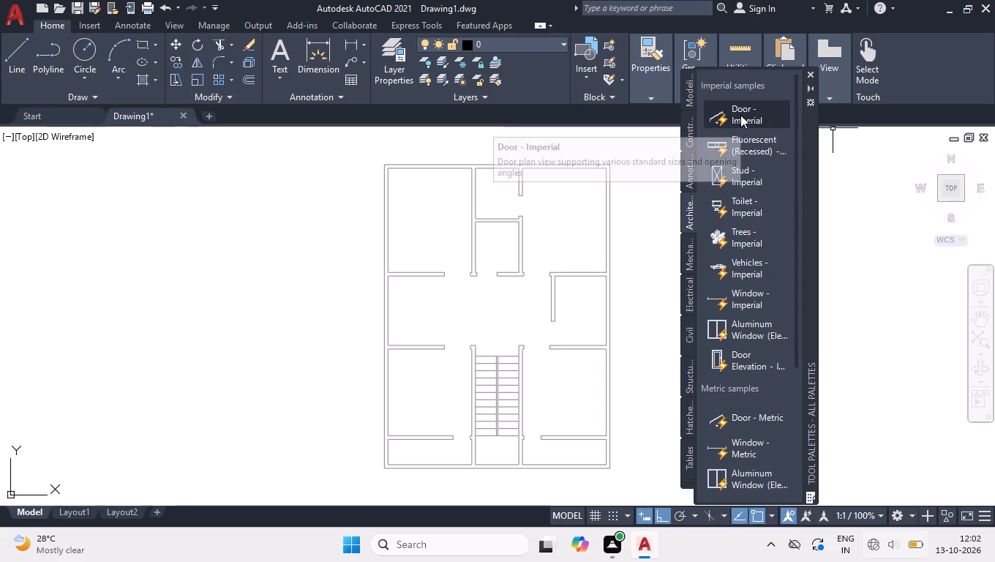
pyautogui.click(77, 248)
pyautogui.press('space')
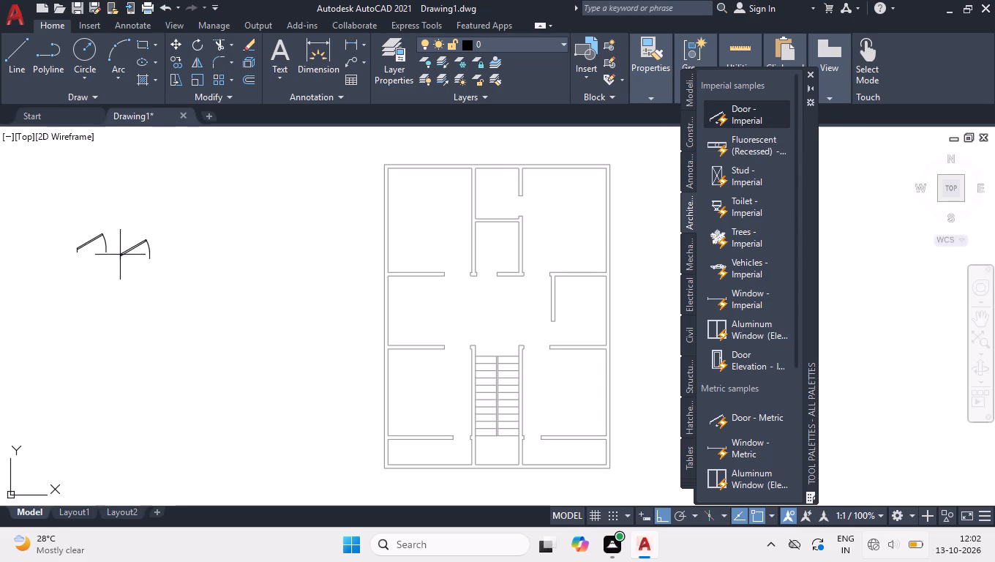
pyautogui.click(121, 250)
pyautogui.press('space')
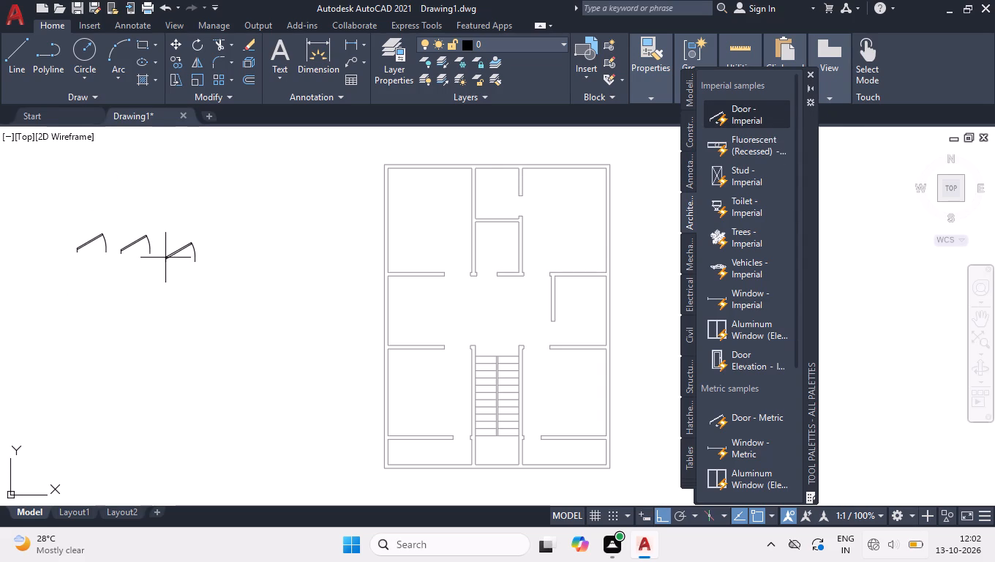
pyautogui.click(164, 251)
pyautogui.press('space')
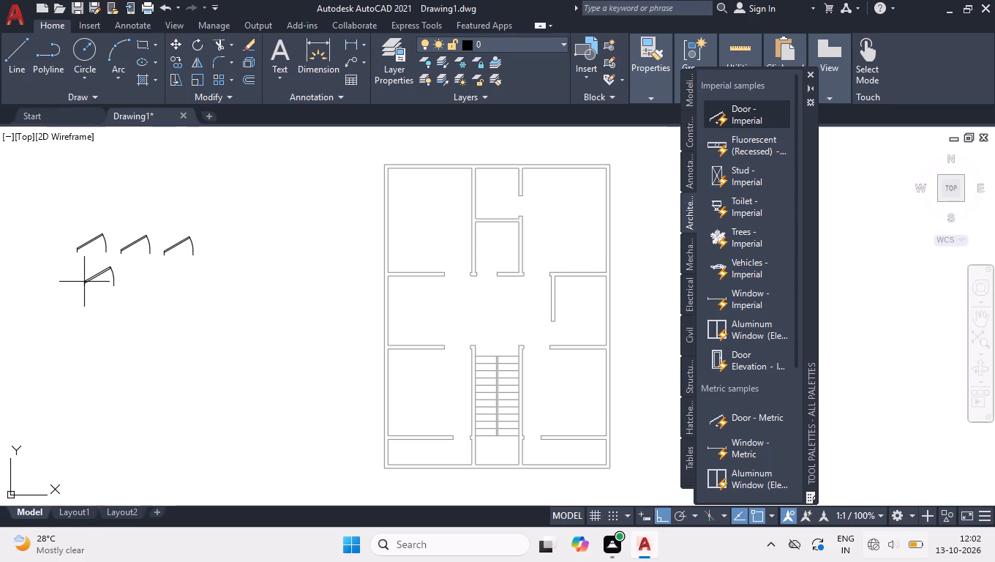
pyautogui.click(84, 282)
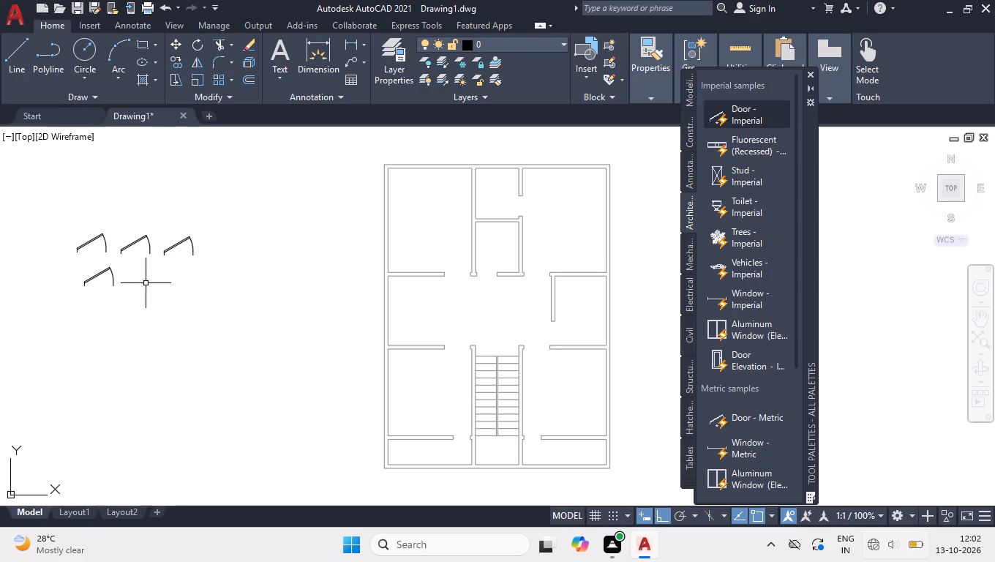
pyautogui.press('space')
pyautogui.click(132, 281)
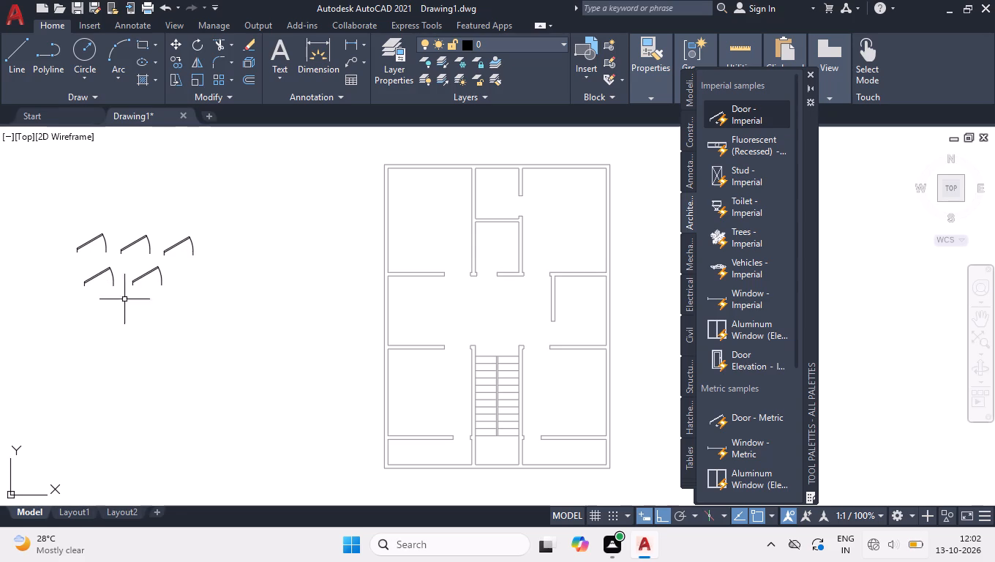
pyautogui.press('space')
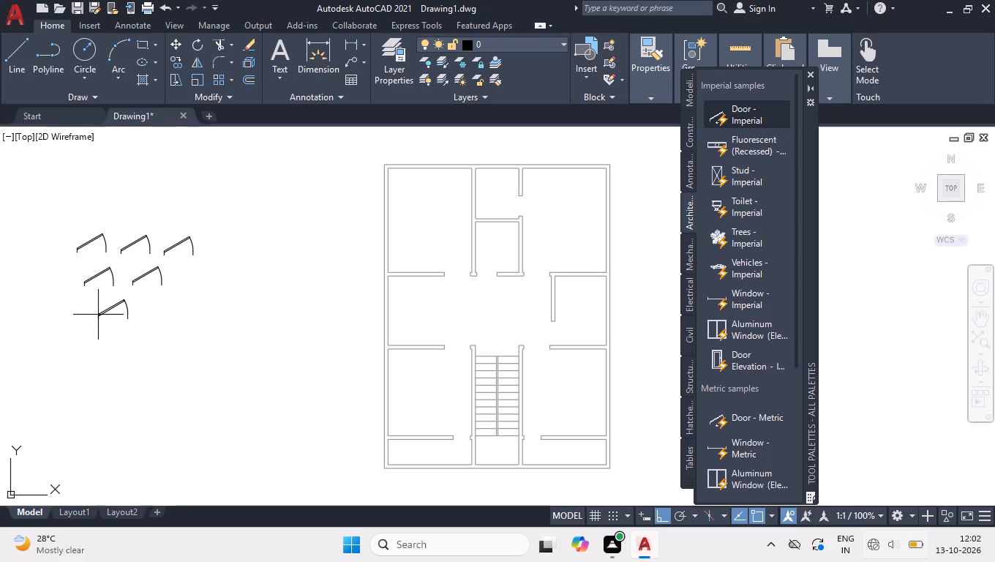
pyautogui.click(97, 315)
# Place two more Door - Imperial blocks side by side above the existing loose doors.
pyautogui.click(40, 199)
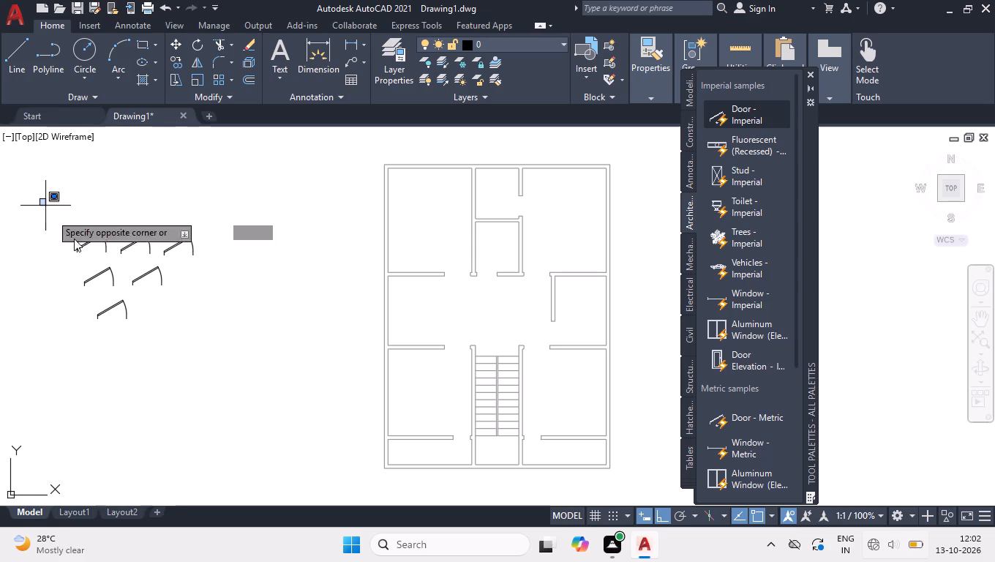
pyautogui.click(67, 232)
pyautogui.press('space')
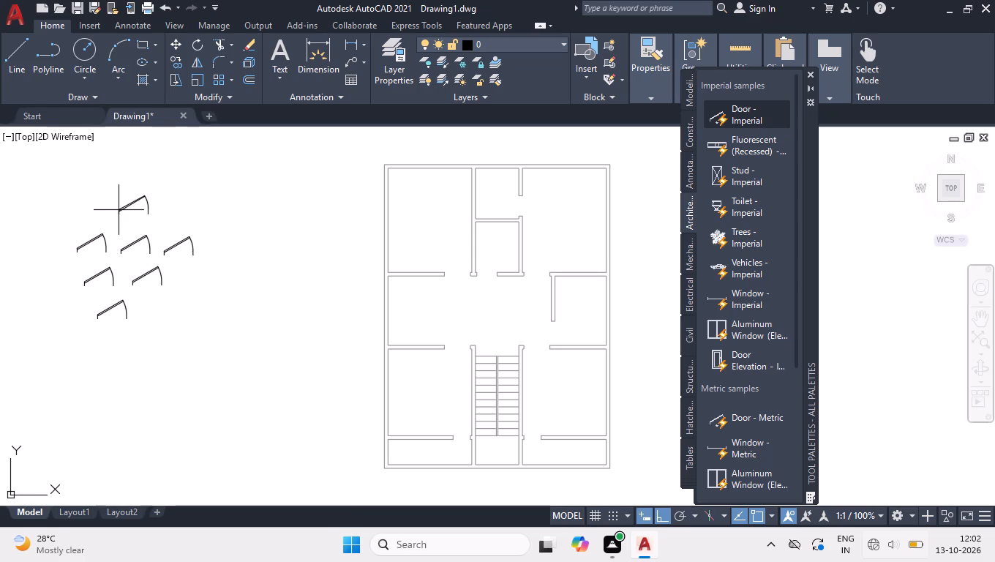
pyautogui.click(110, 211)
pyautogui.press('space')
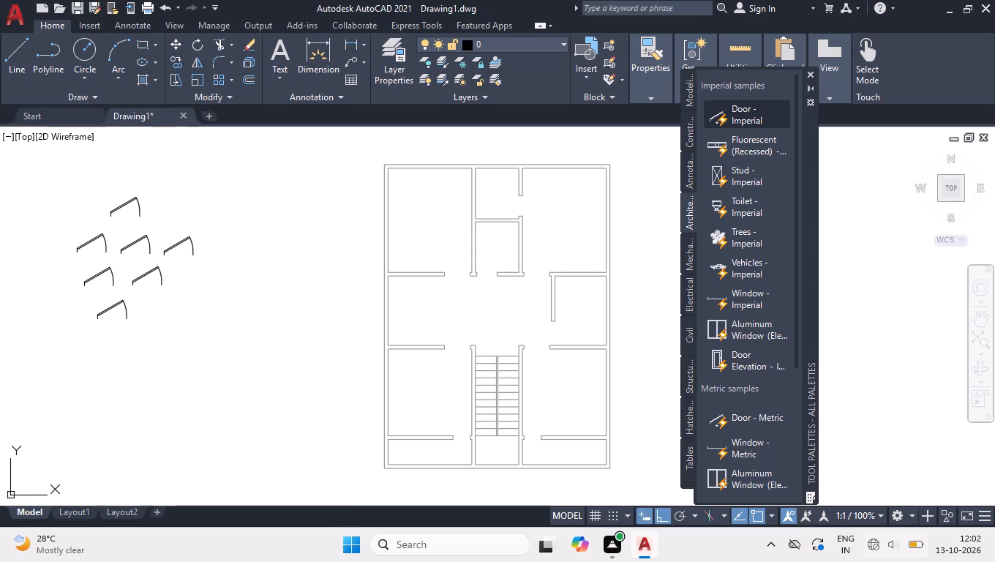
pyautogui.click(157, 212)
# Set the opening angle of all eight doors to Open 90°, then deselect them and close the tool palettes.
pyautogui.click(53, 187)
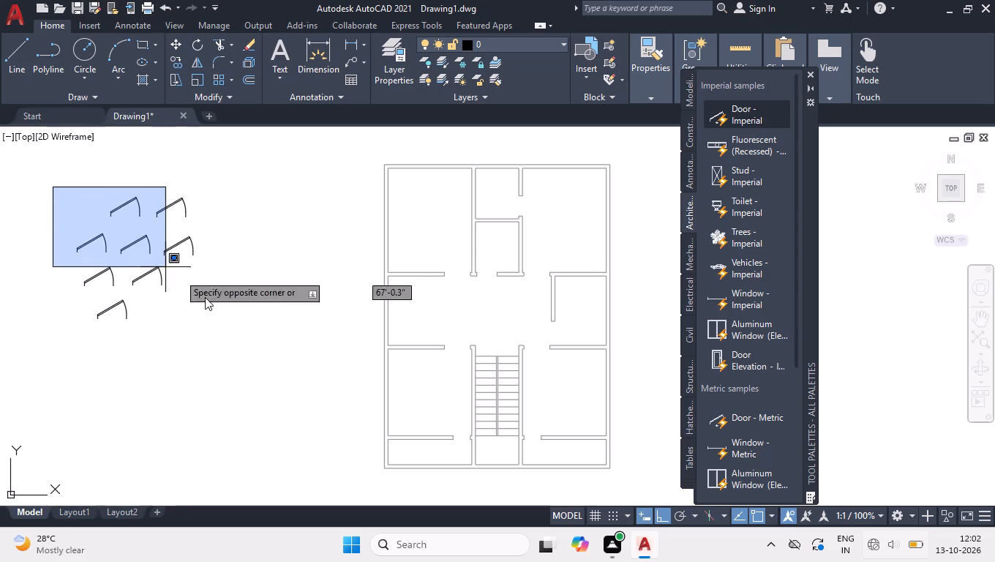
pyautogui.click(222, 346)
pyautogui.hotkey('ctrl', '1')
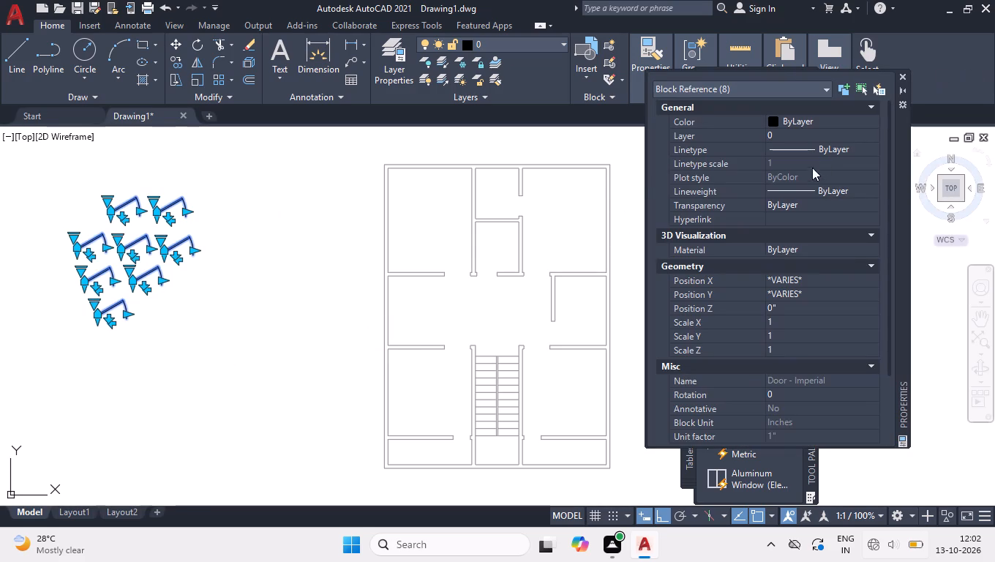
pyautogui.scroll(-13, 770, 246)
pyautogui.doubleClick(804, 423)
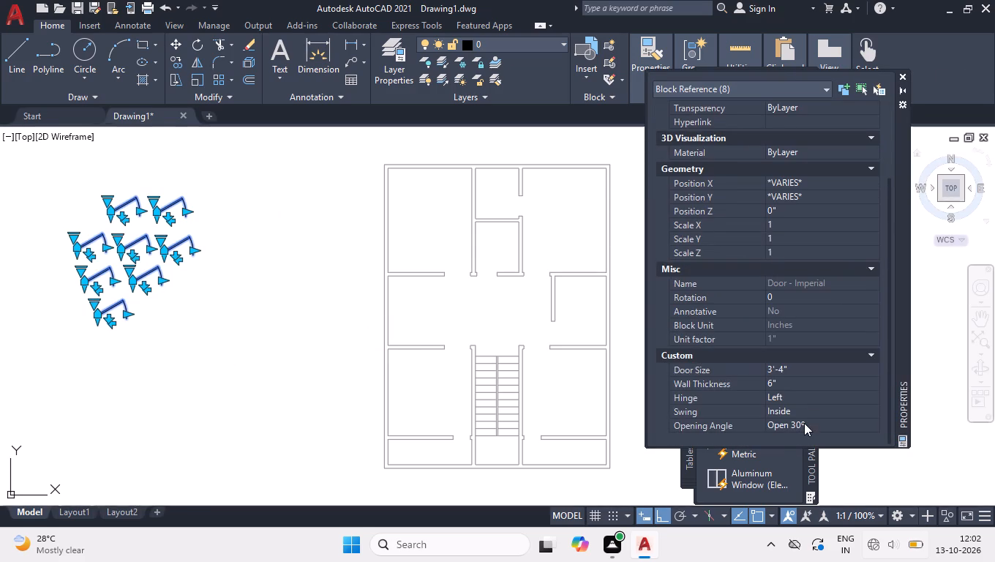
pyautogui.click(803, 480)
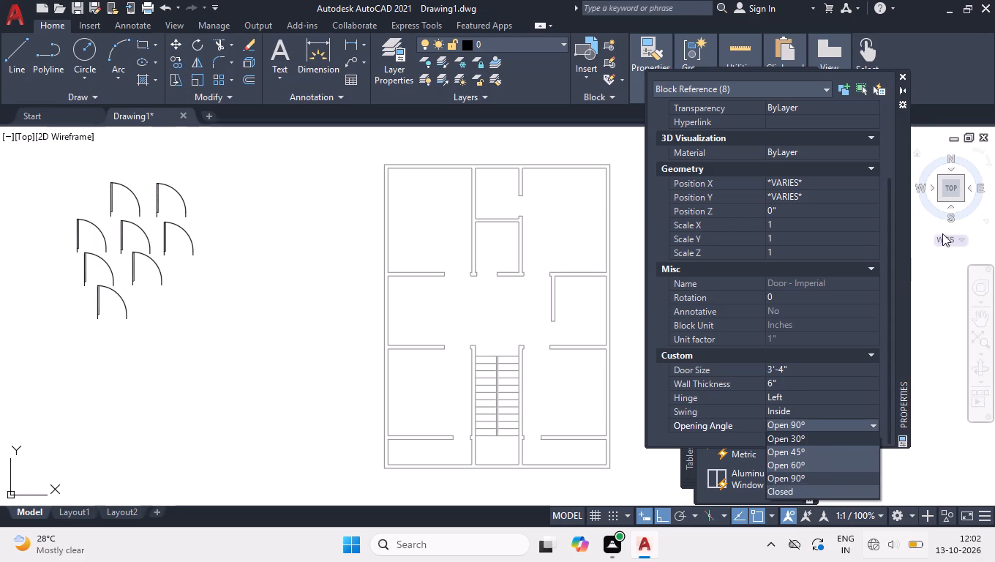
pyautogui.click(904, 80)
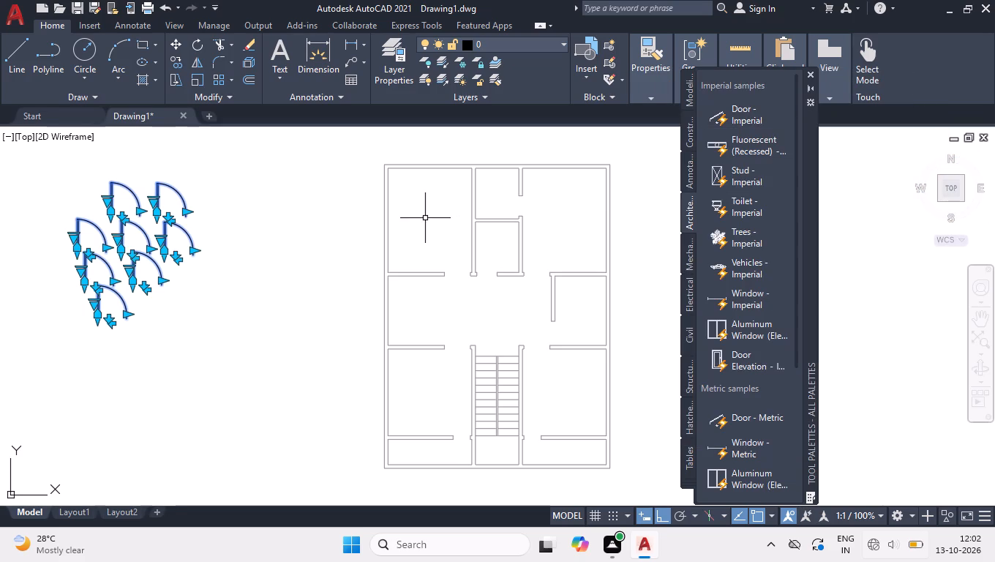
pyautogui.rightClick(424, 217)
pyautogui.click(517, 417)
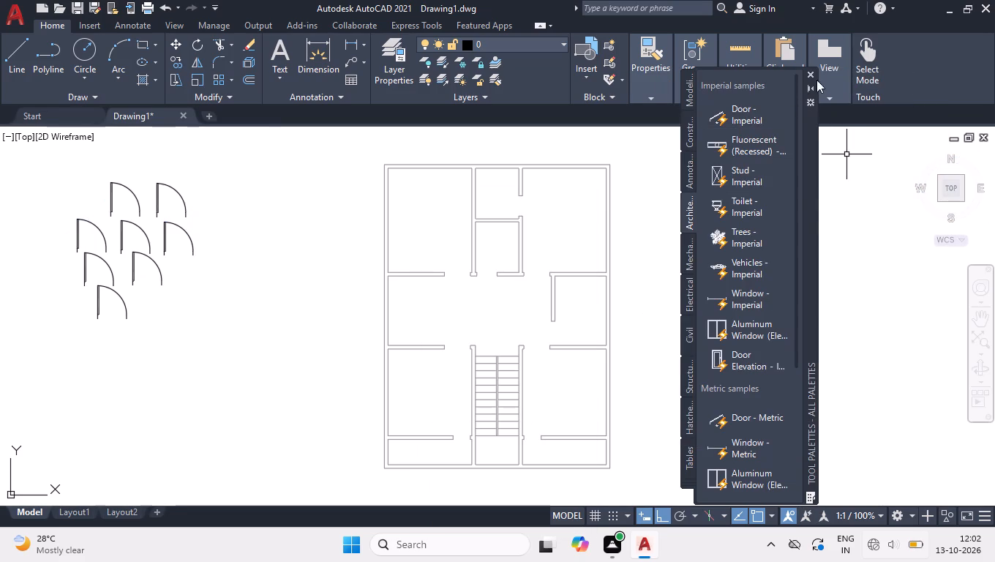
pyautogui.click(811, 75)
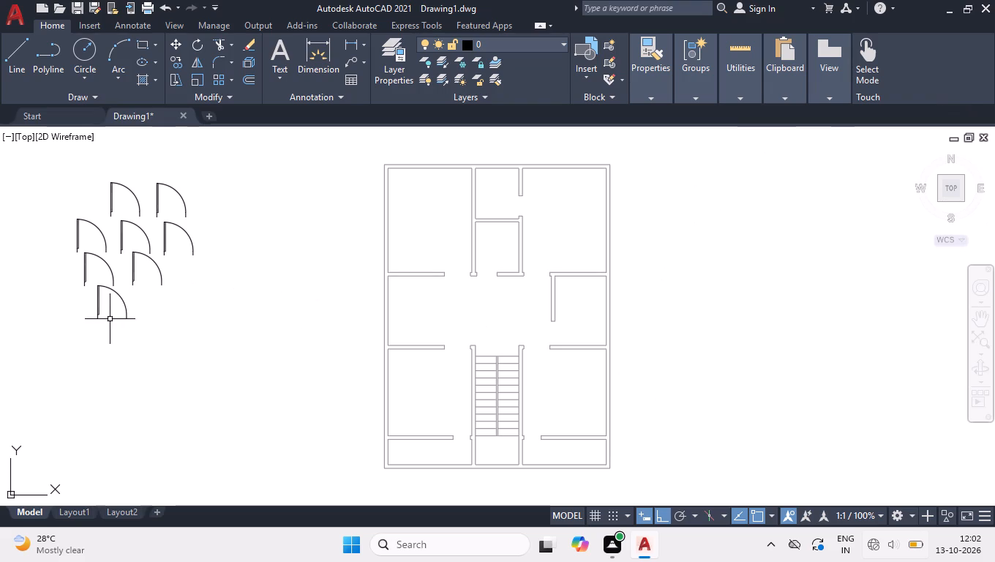
# Move the lowest loose door by its hinge corner to the left jamb of the upper-right room's bottom doorway.
pyautogui.click(124, 307)
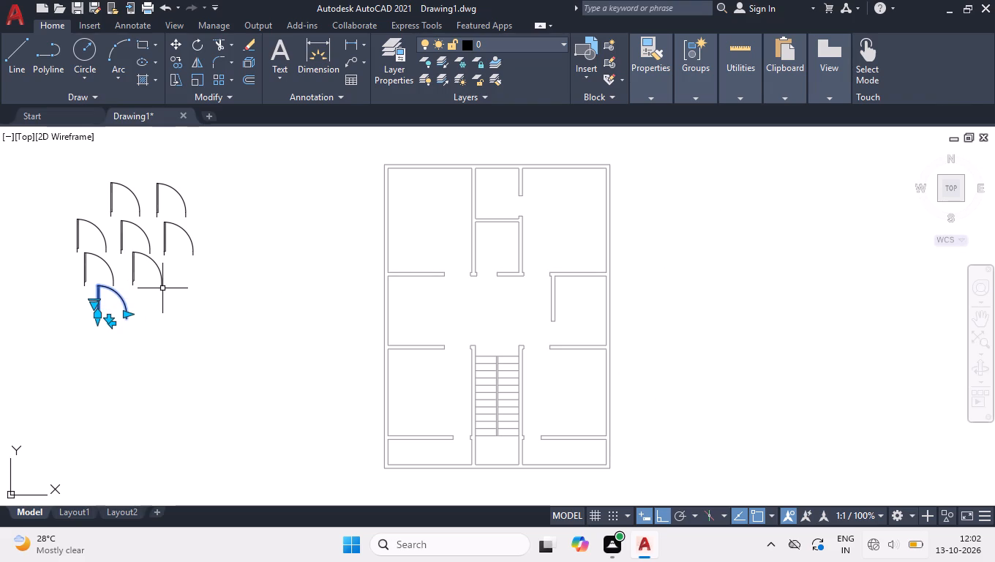
pyautogui.write('m')
pyautogui.press('space')
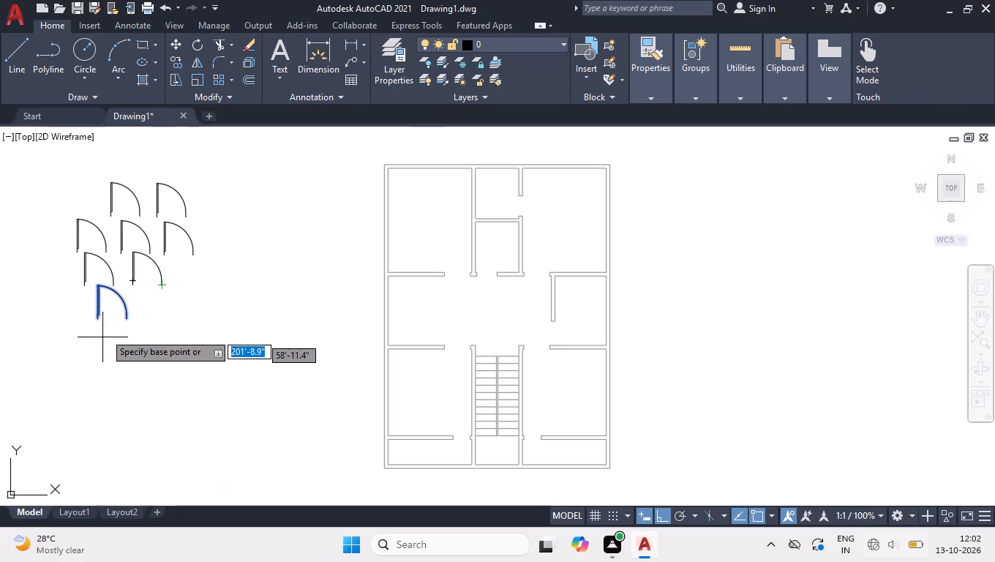
pyautogui.click(94, 318)
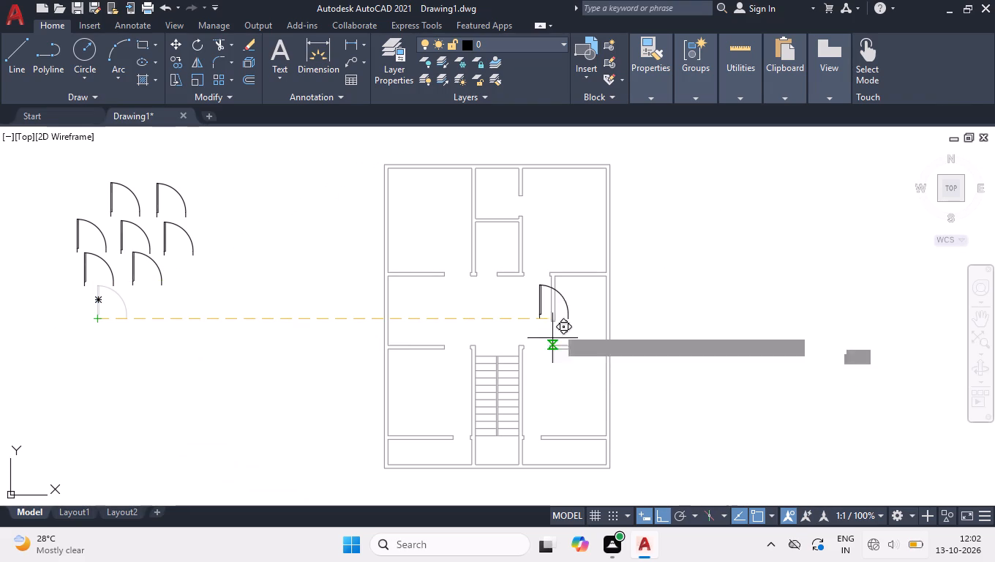
pyautogui.click(527, 278)
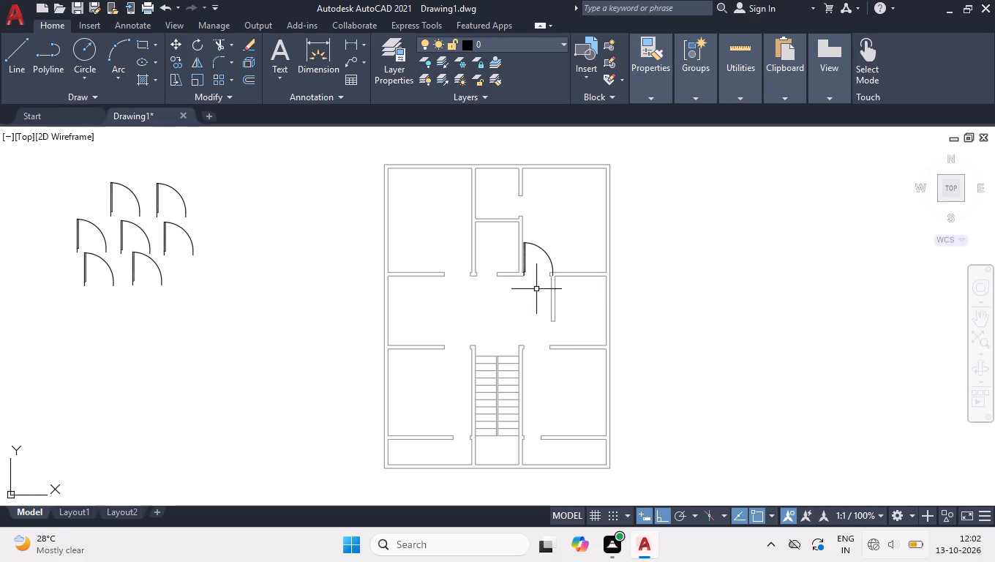
# Move the loose door beside the third row's first door to the left jamb of the lower small central room's doorway.
pyautogui.click(173, 269)
pyautogui.click(151, 301)
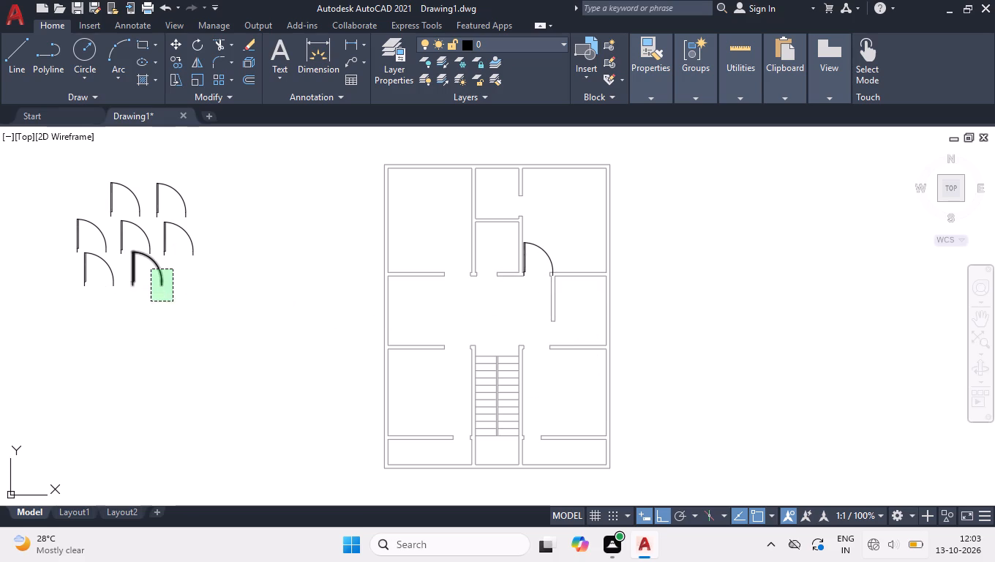
pyautogui.press('space')
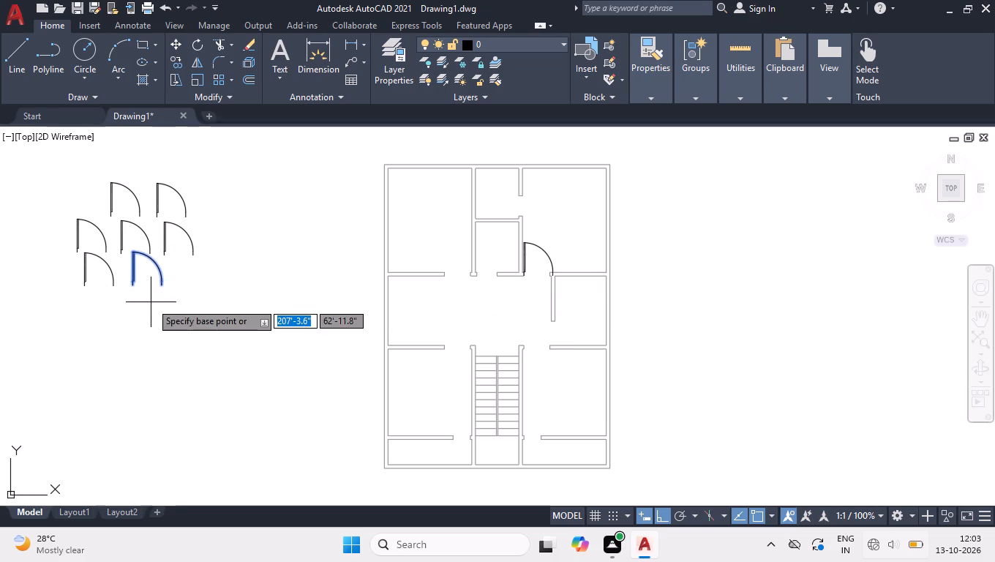
pyautogui.click(130, 287)
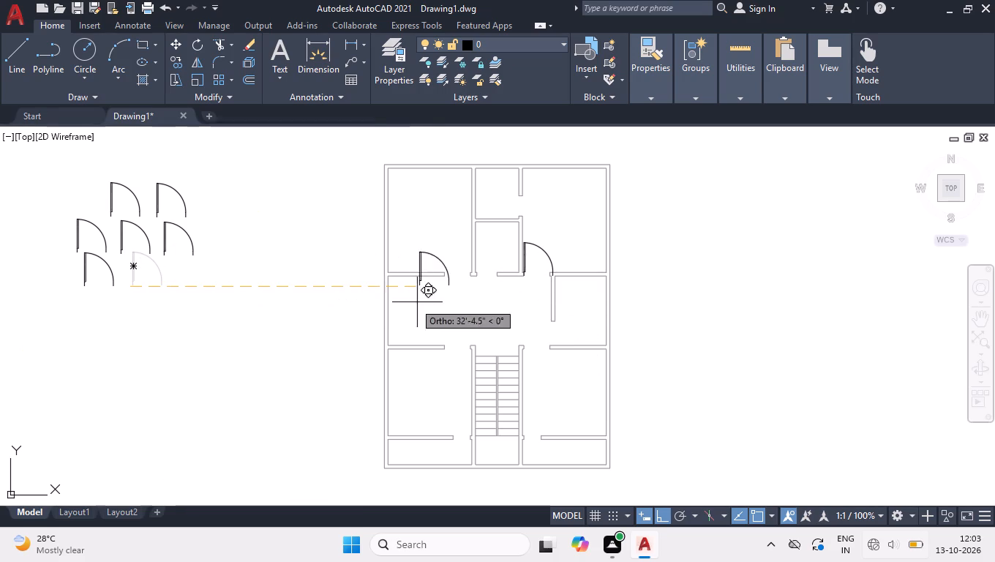
pyautogui.click(477, 276)
# Flip the hinge side of the rightmost door in the three-door row of loose doors.
pyautogui.click(216, 236)
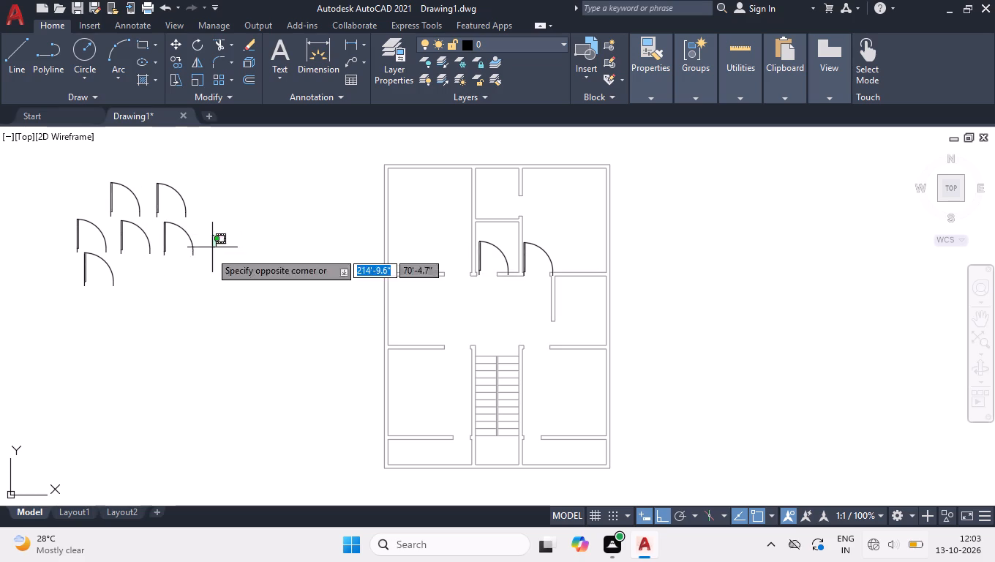
pyautogui.click(183, 282)
pyautogui.click(178, 261)
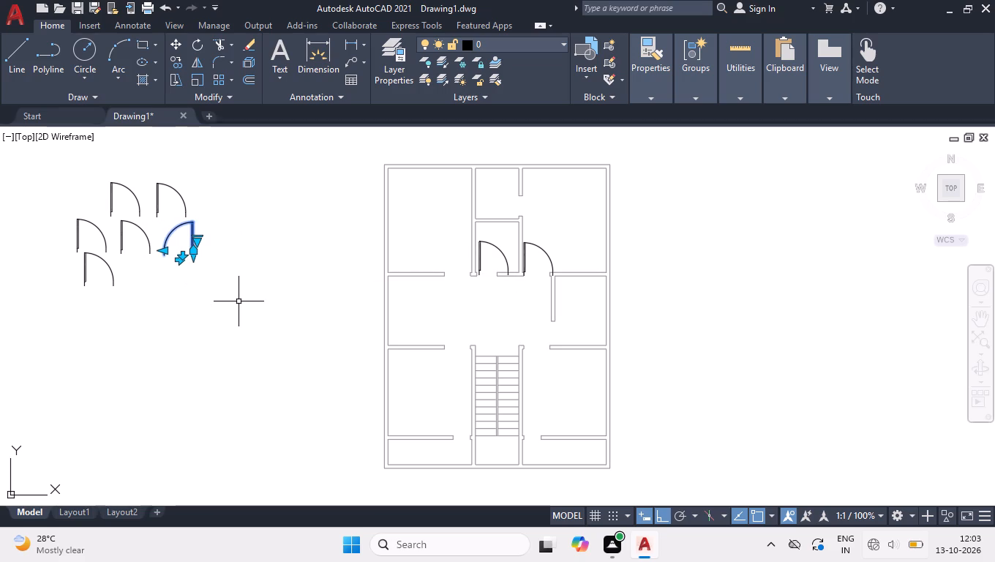
# Move the flipped door by its hinge corner to the right jamb's lower corner in the upper-left room's bottom doorway.
pyautogui.press('space')
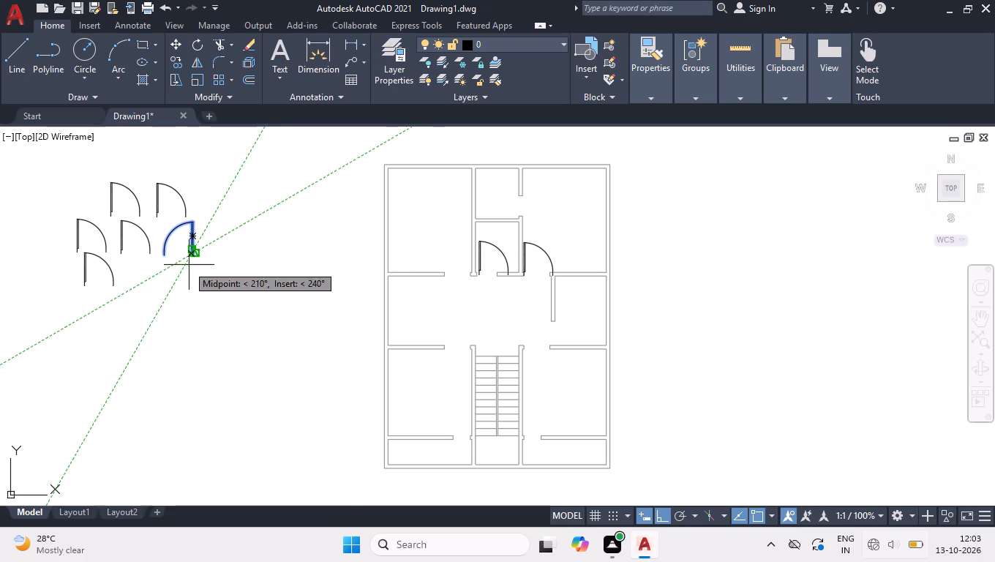
pyautogui.scroll(4, 183, 257)
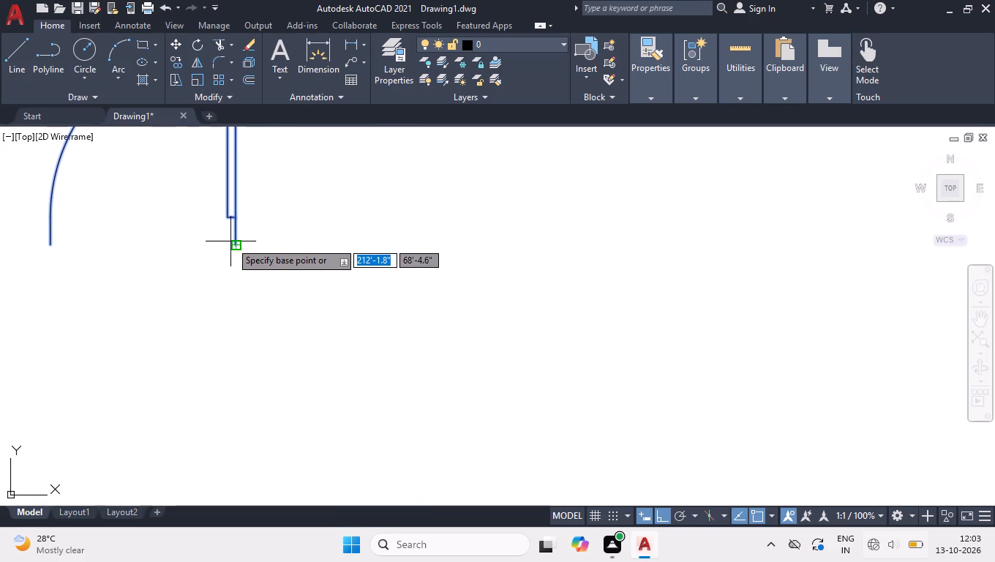
pyautogui.click(236, 247)
pyautogui.scroll(-3, 236, 247)
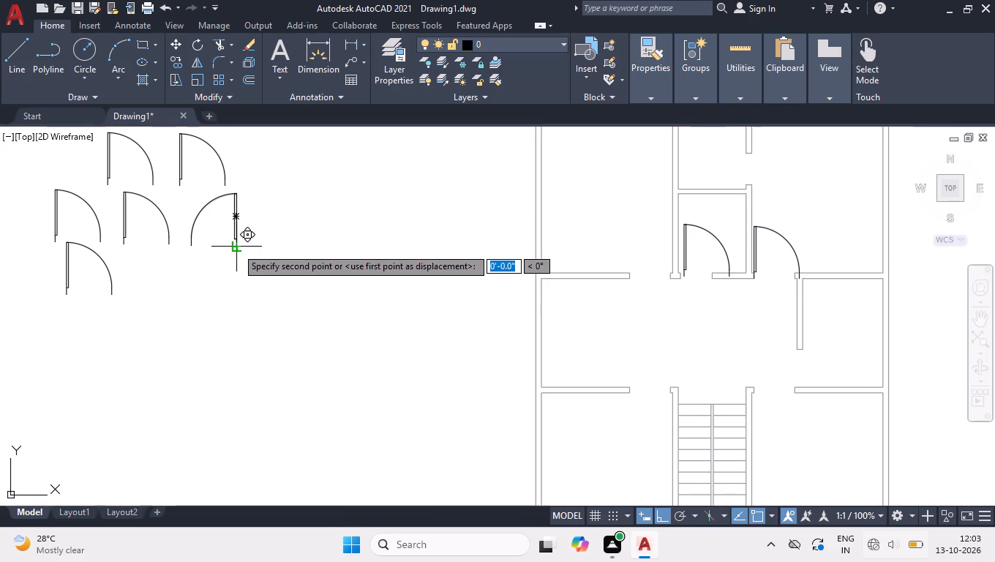
pyautogui.scroll(2, 680, 282)
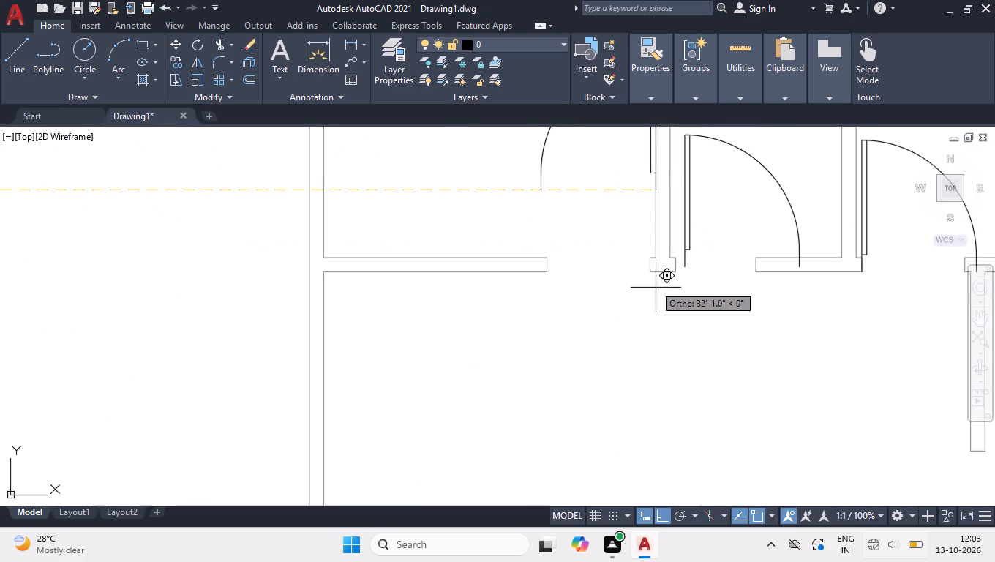
pyautogui.click(651, 274)
# Move the lower small central room's door by its hinge corner onto the left jamb's lower corner of its doorway.
pyautogui.scroll(-1, 323, 255)
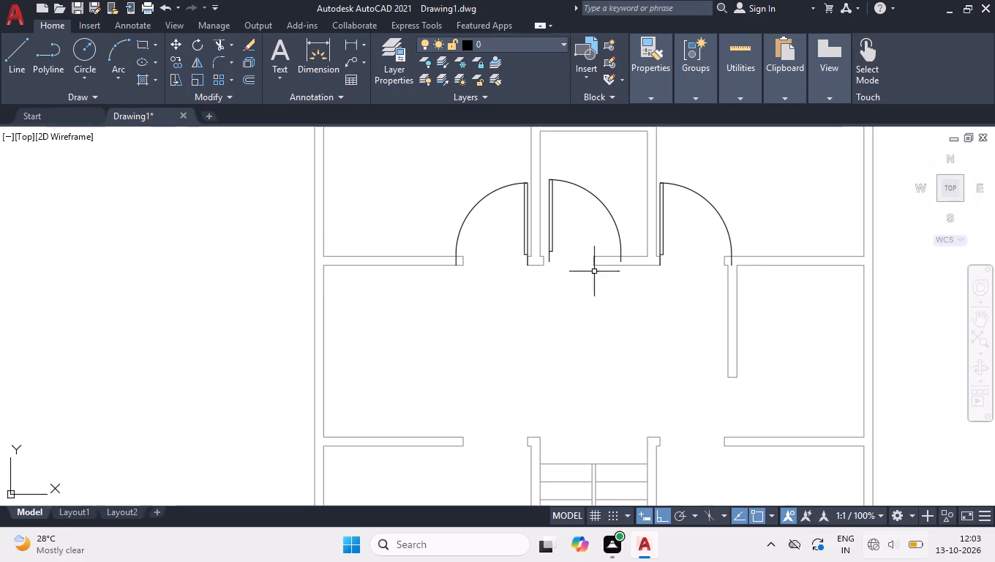
pyautogui.scroll(2, 592, 185)
pyautogui.click(650, 225)
pyautogui.click(608, 252)
pyautogui.press('space')
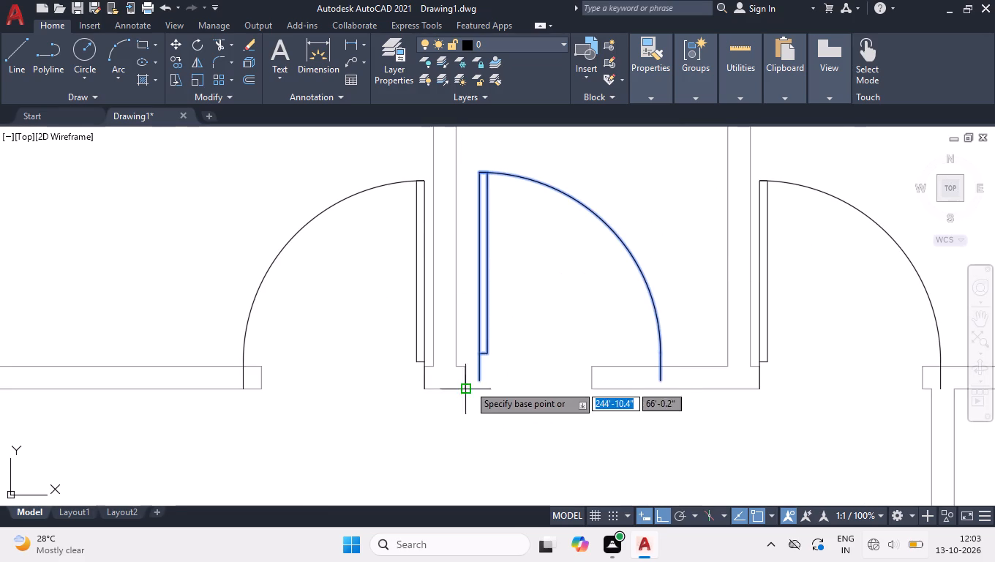
pyautogui.click(477, 377)
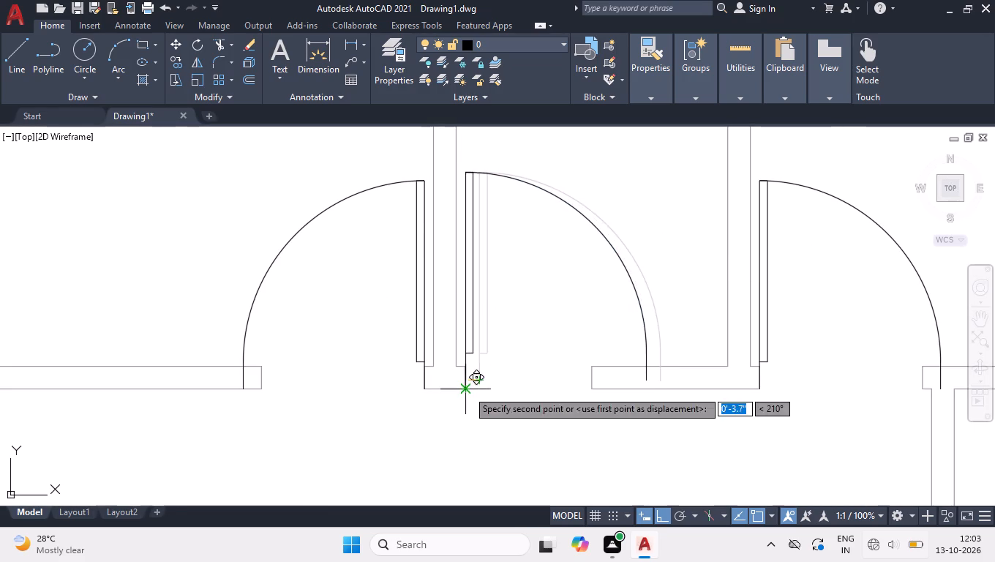
pyautogui.click(467, 389)
# Flip the lowest loose door to swing downward and move it to the left jamb of the doorway right of the staircase's top.
pyautogui.scroll(-2, 610, 349)
pyautogui.scroll(-1, 613, 276)
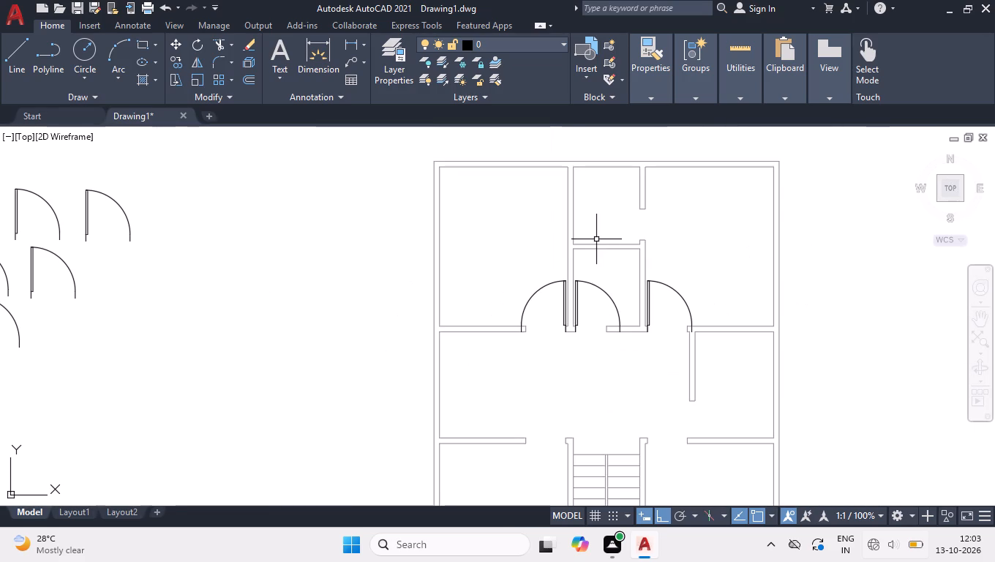
pyautogui.scroll(-2, 596, 242)
pyautogui.scroll(1, 683, 273)
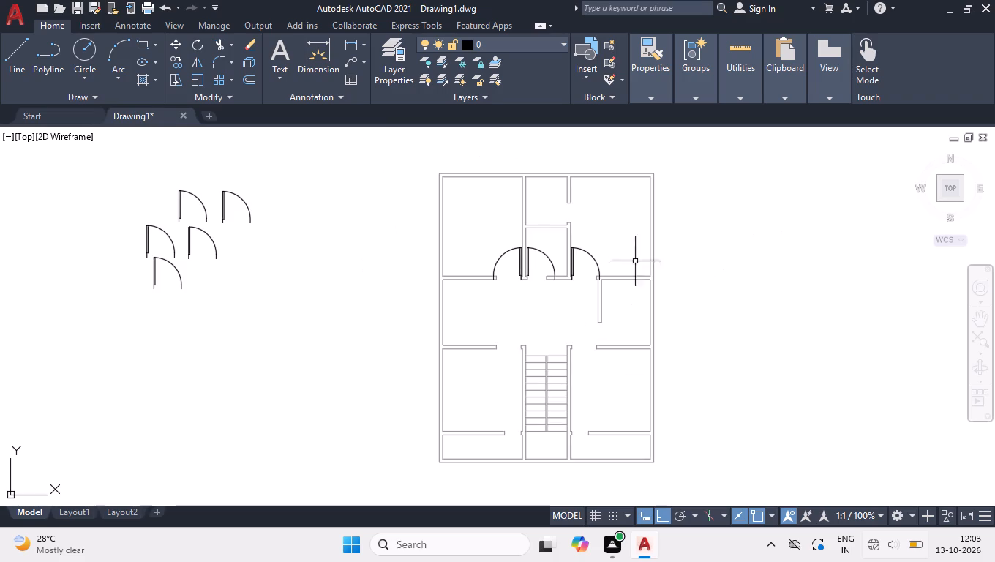
pyautogui.click(178, 271)
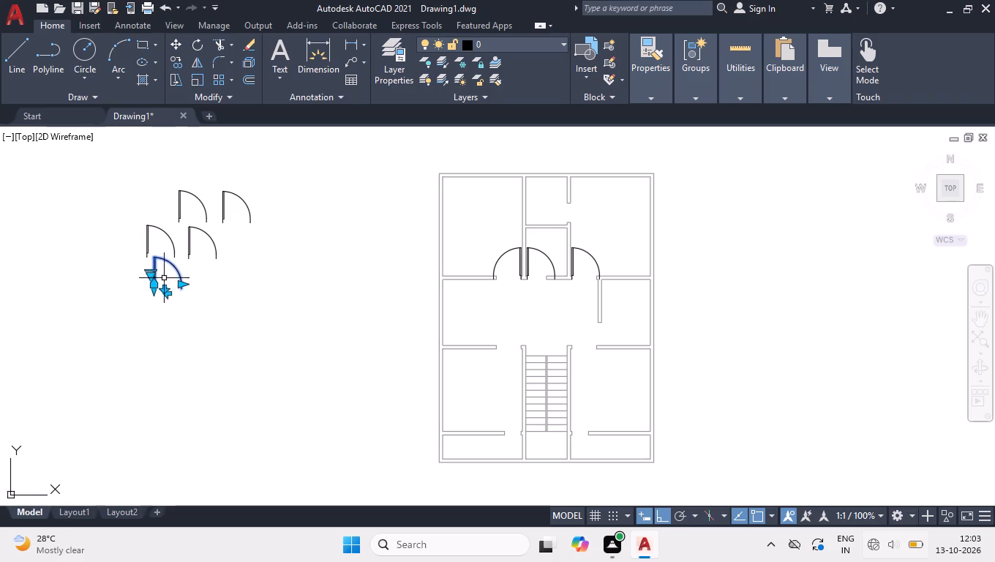
pyautogui.click(162, 287)
pyautogui.press('space')
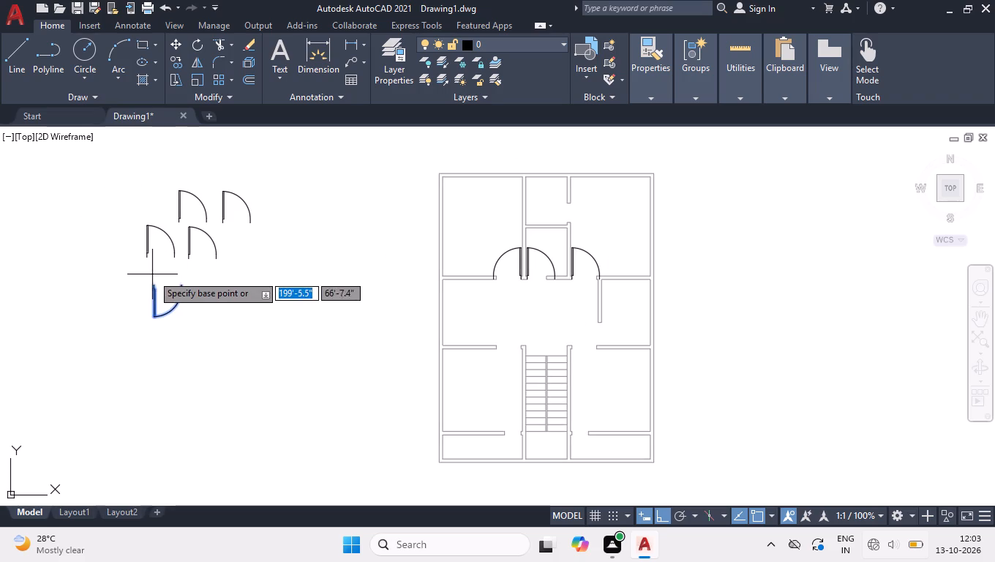
pyautogui.click(155, 281)
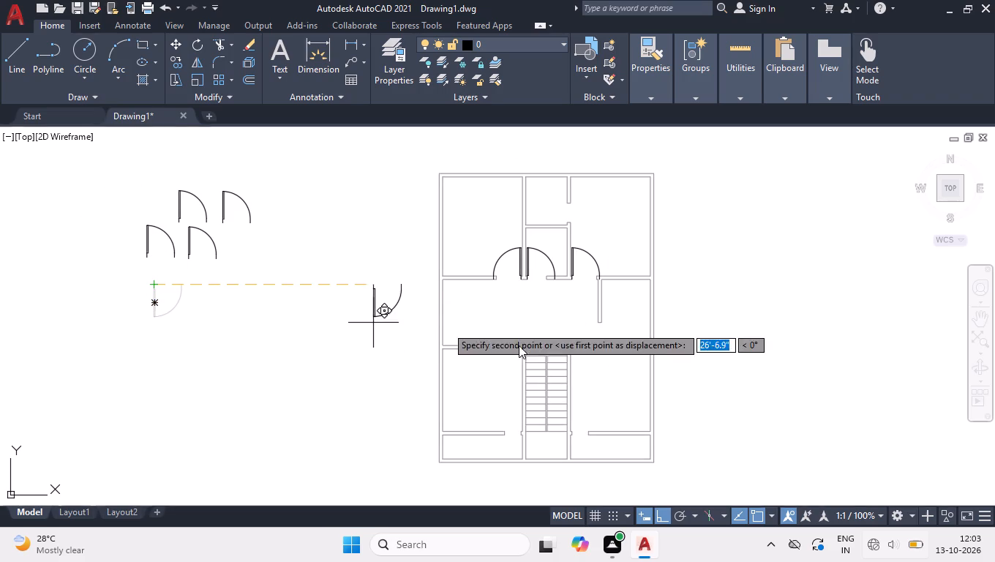
pyautogui.click(577, 342)
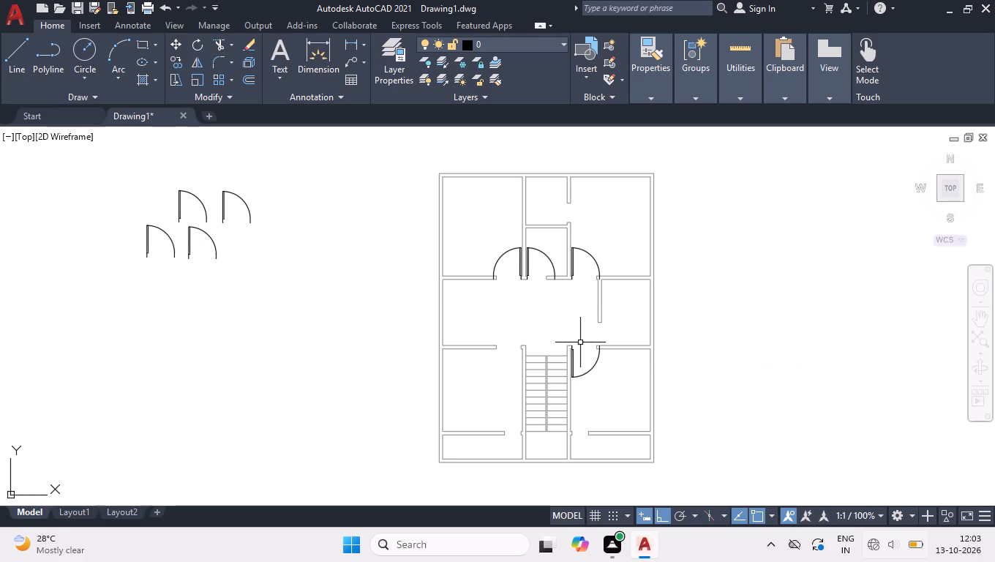
# Flip the second row's right loose door downward and move it to the left jamb of the doorway right of the staircase's bottom.
pyautogui.click(209, 236)
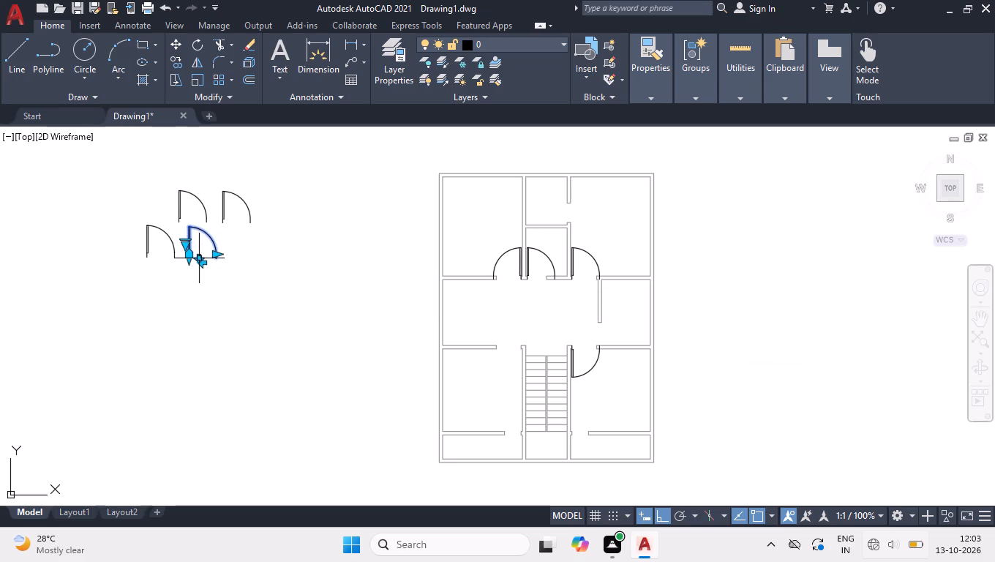
pyautogui.click(200, 259)
pyautogui.press('space')
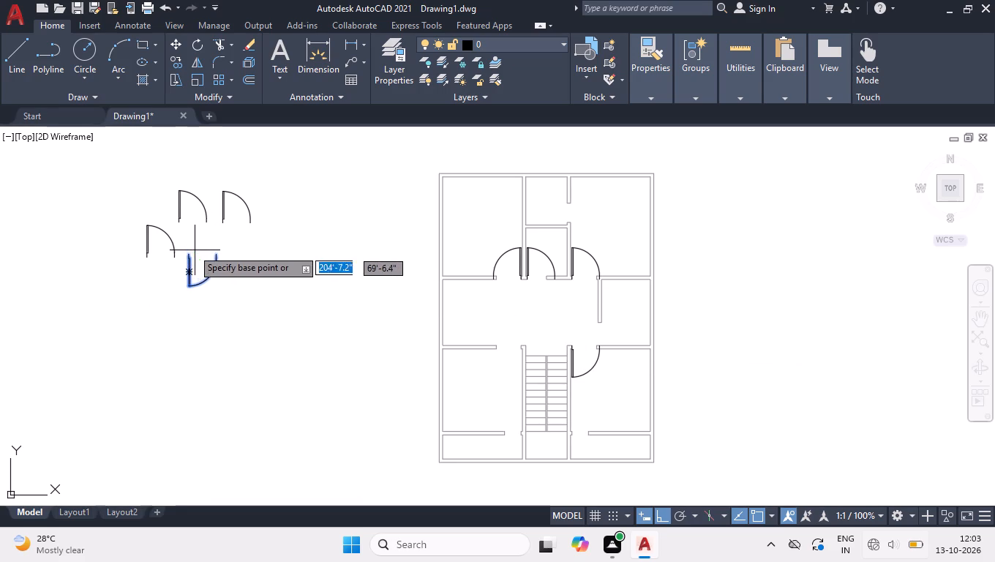
pyautogui.click(187, 252)
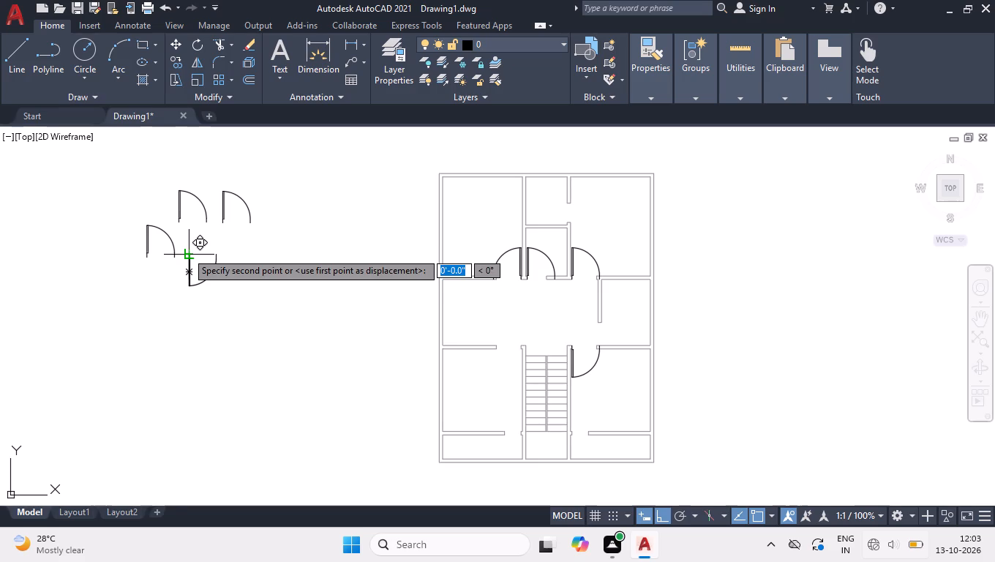
pyautogui.click(571, 430)
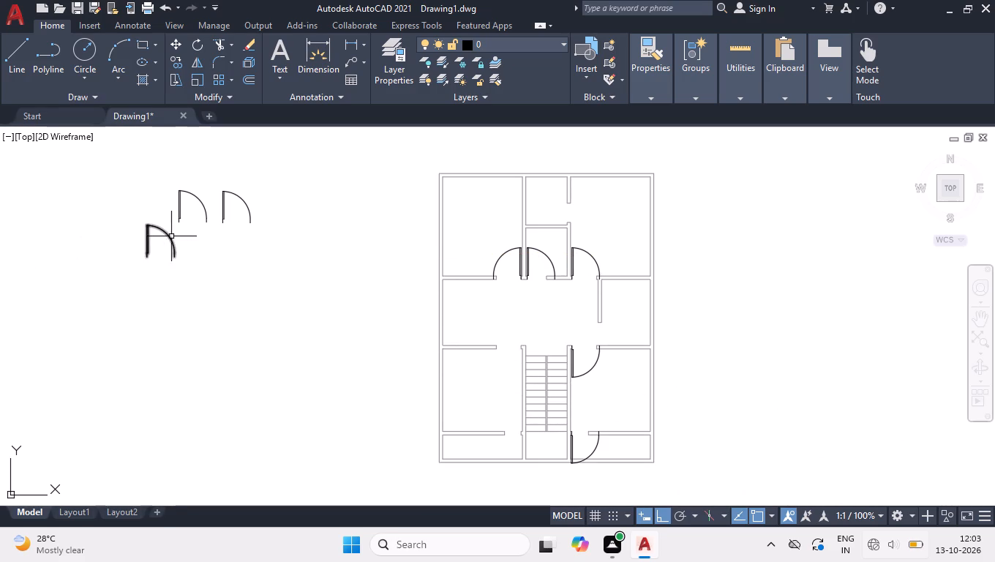
# Flip the second row's remaining loose door downward and to right-hand hinges, and move it to the right jamb of the lower-left room's top doorway.
pyautogui.click(178, 236)
pyautogui.click(150, 278)
pyautogui.click(154, 253)
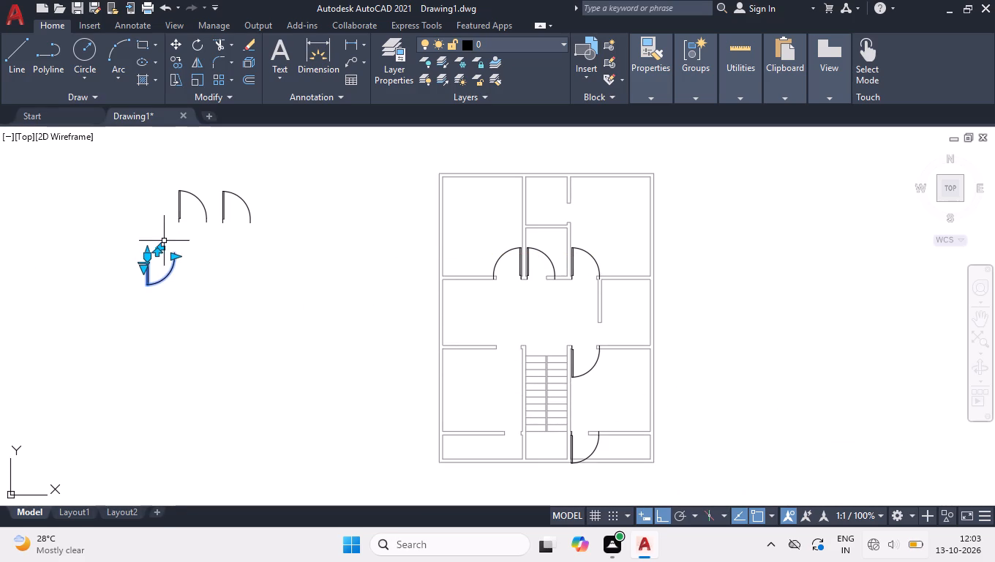
pyautogui.click(162, 247)
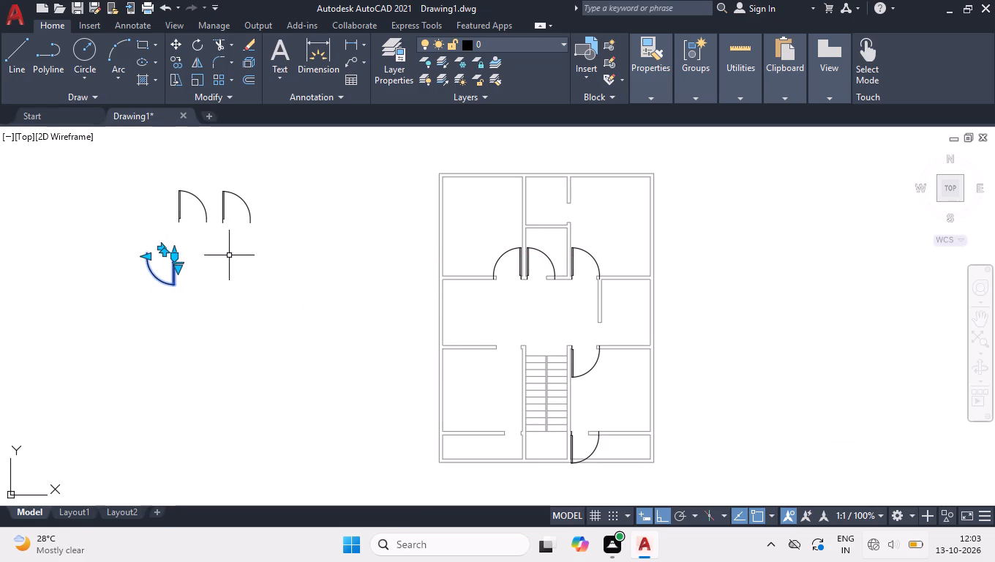
pyautogui.press('space')
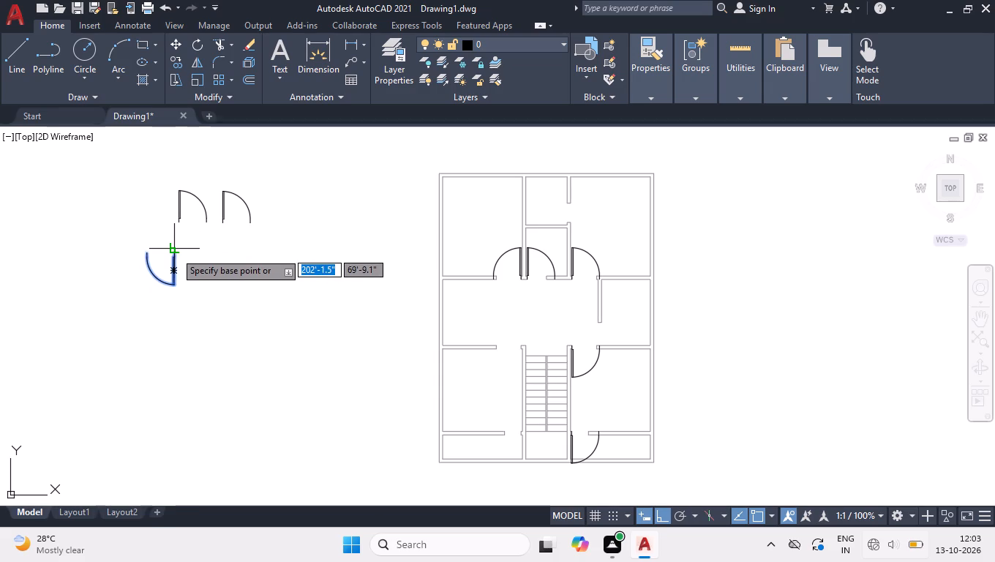
pyautogui.click(174, 252)
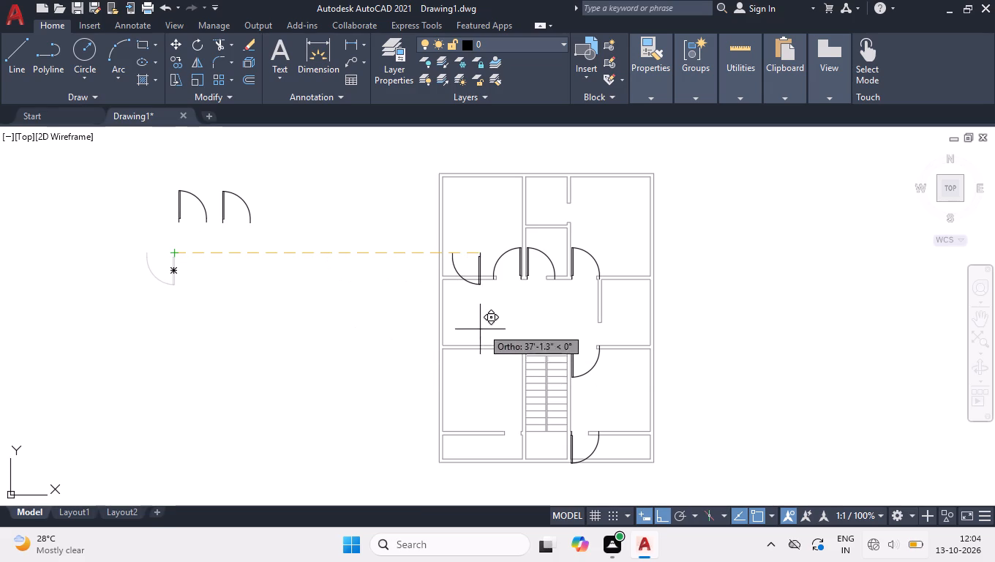
pyautogui.click(518, 342)
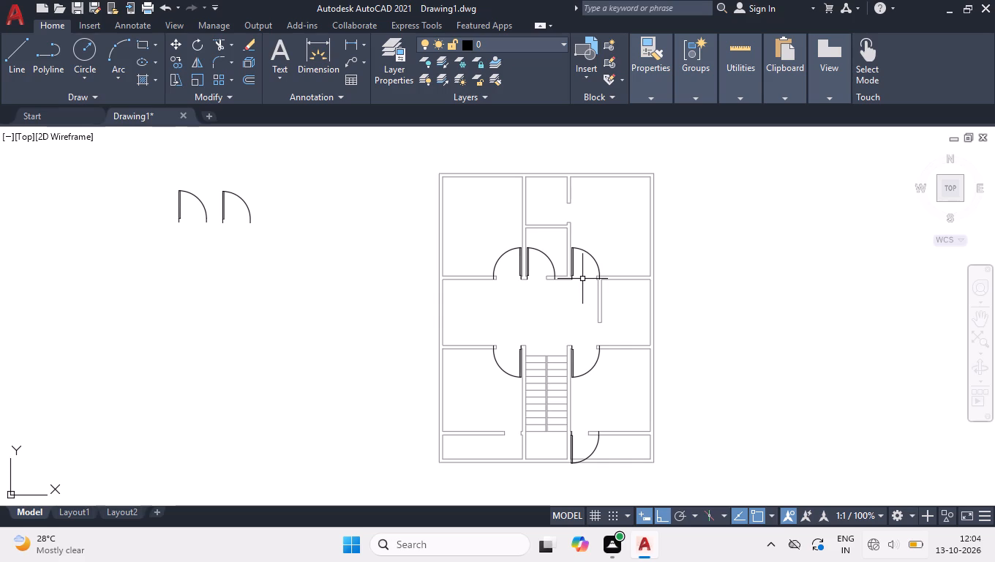
# Flip the right one of the two loose doors downward and to right-hand hinges, and move it to the lower-left room's bottom doorway.
pyautogui.click(293, 173)
pyautogui.click(242, 284)
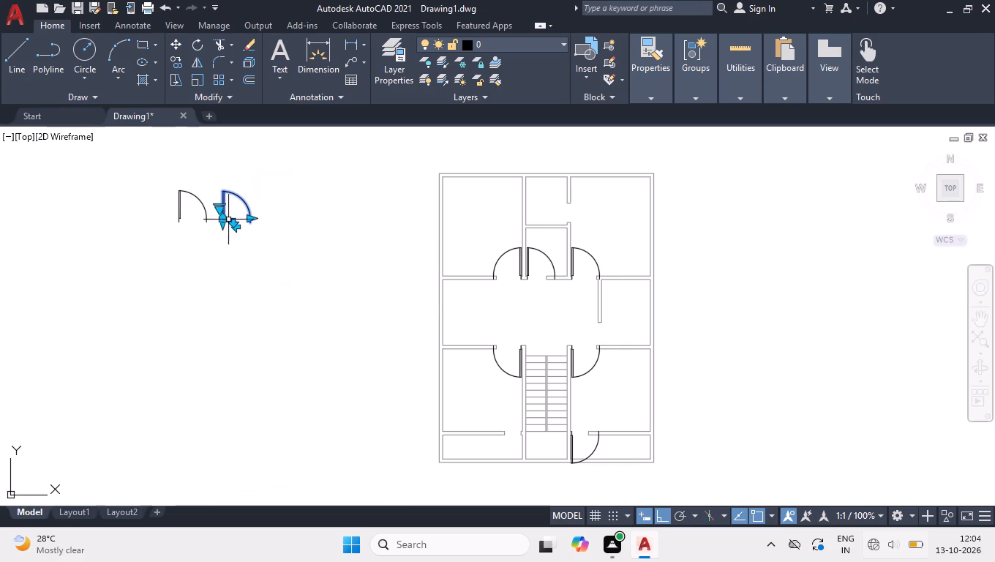
pyautogui.click(232, 223)
pyautogui.click(238, 213)
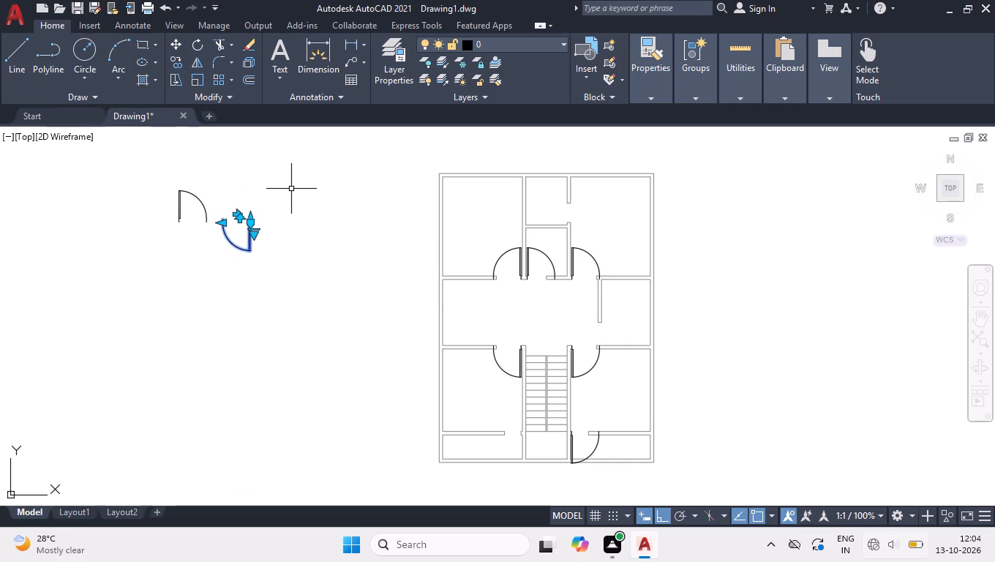
pyautogui.press('space')
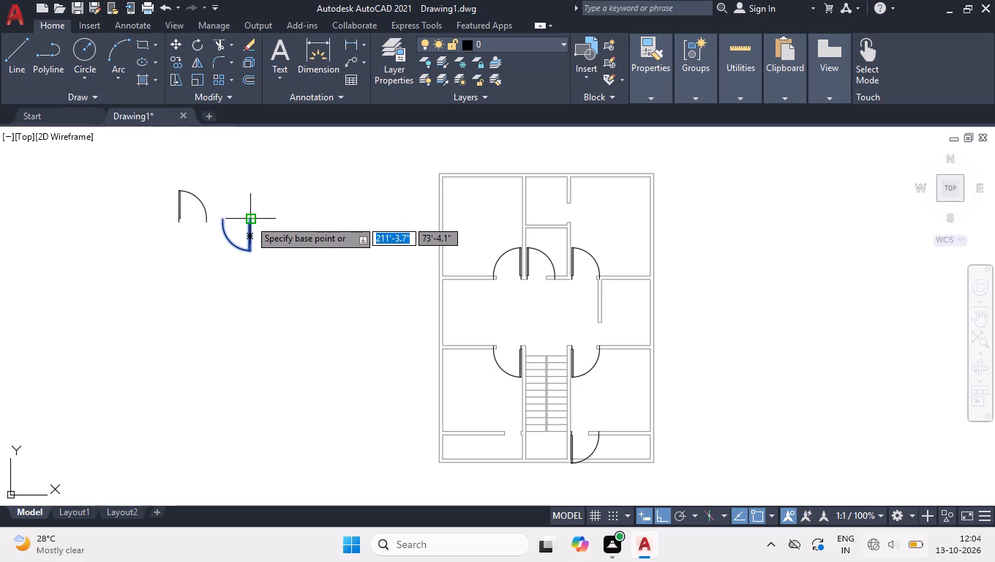
pyautogui.click(249, 220)
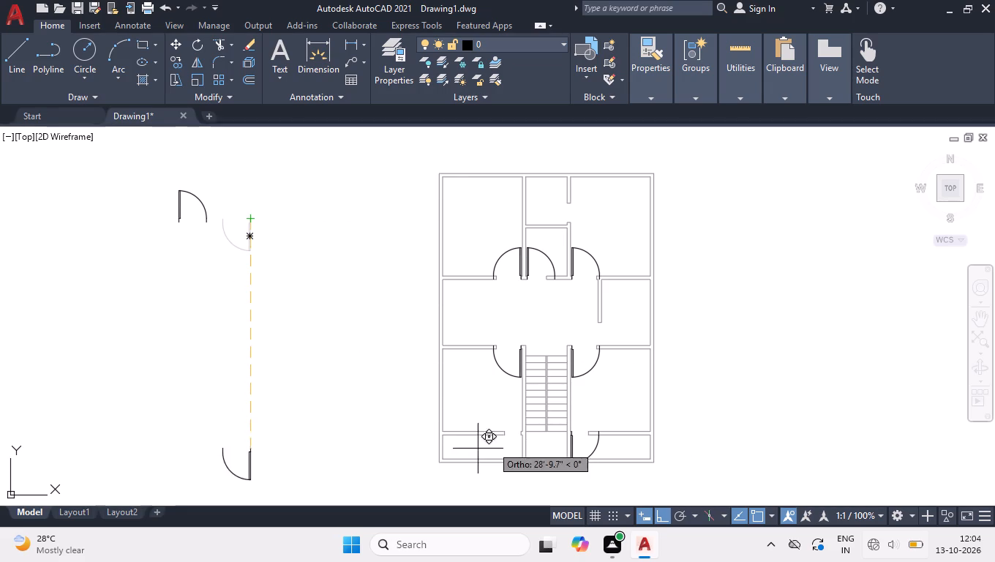
pyautogui.click(517, 428)
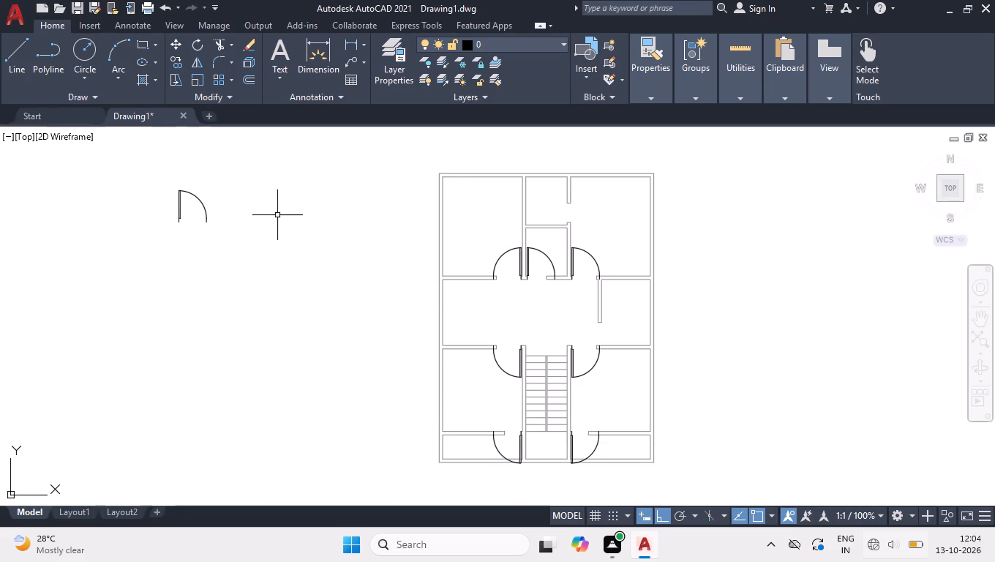
# Rotate the last loose door 90° counterclockwise about its hinge corner.
pyautogui.click(261, 184)
pyautogui.click(102, 320)
pyautogui.write('ro')
pyautogui.press('Return')
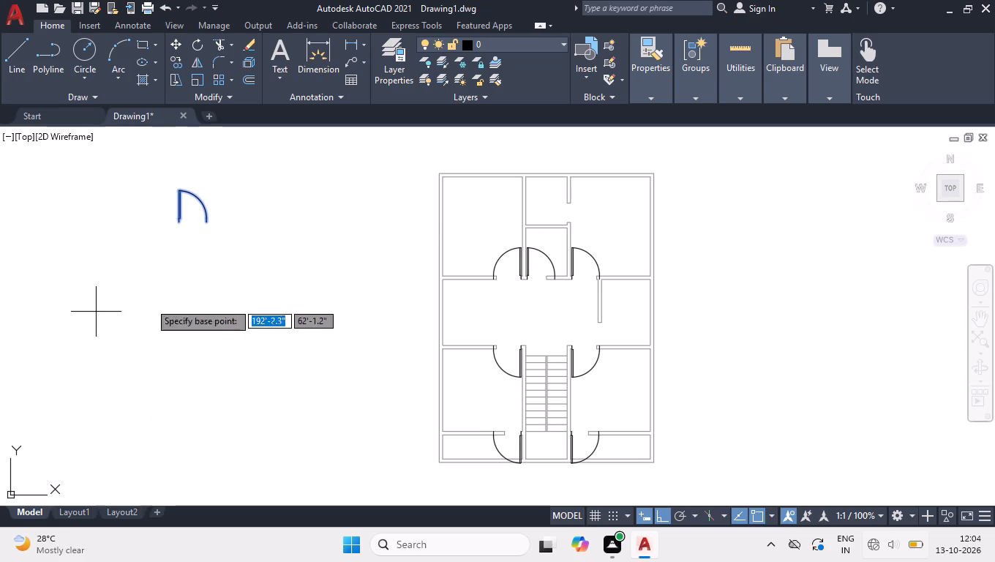
pyautogui.click(180, 223)
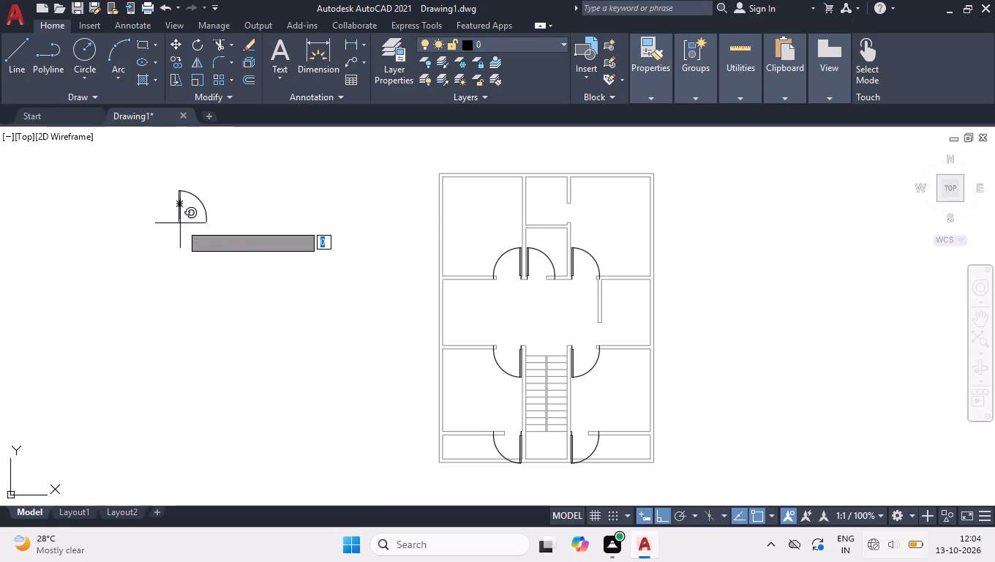
pyautogui.click(177, 160)
# Move the rotated door by its hinge corner to the lower jamb's outer corner in the upper small central room's right-wall doorway.
pyautogui.click(206, 184)
pyautogui.click(107, 312)
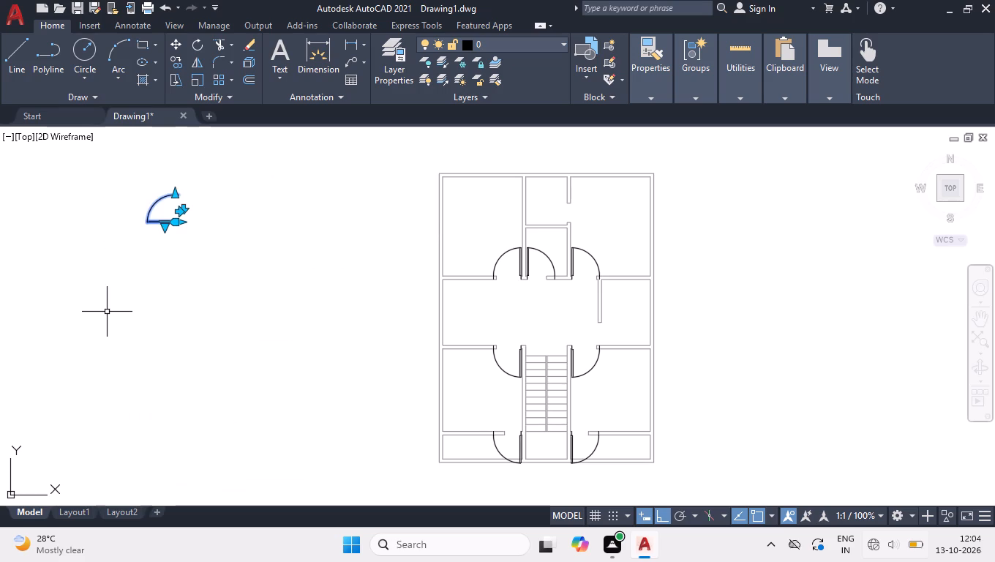
pyautogui.write('m')
pyautogui.press('space')
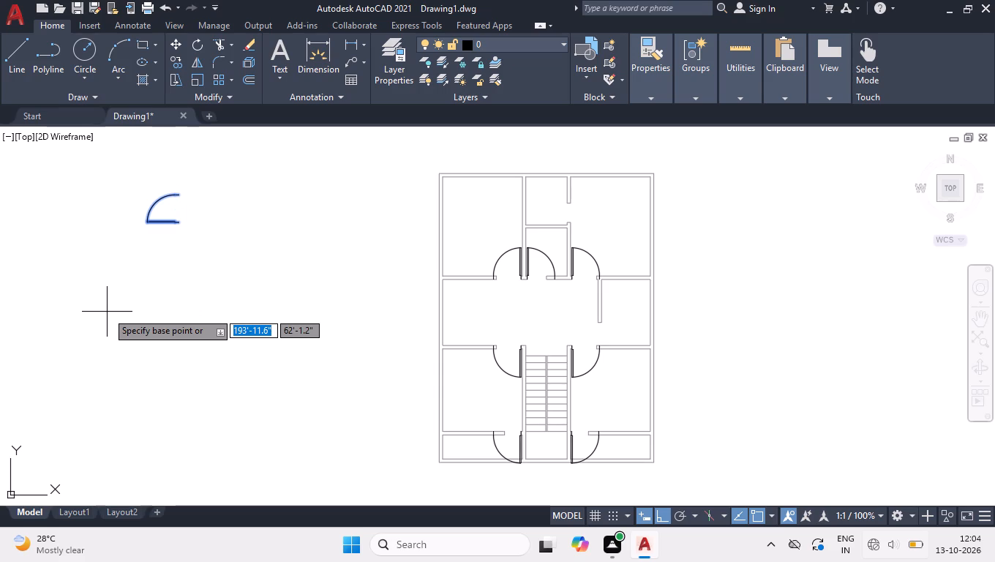
pyautogui.click(182, 225)
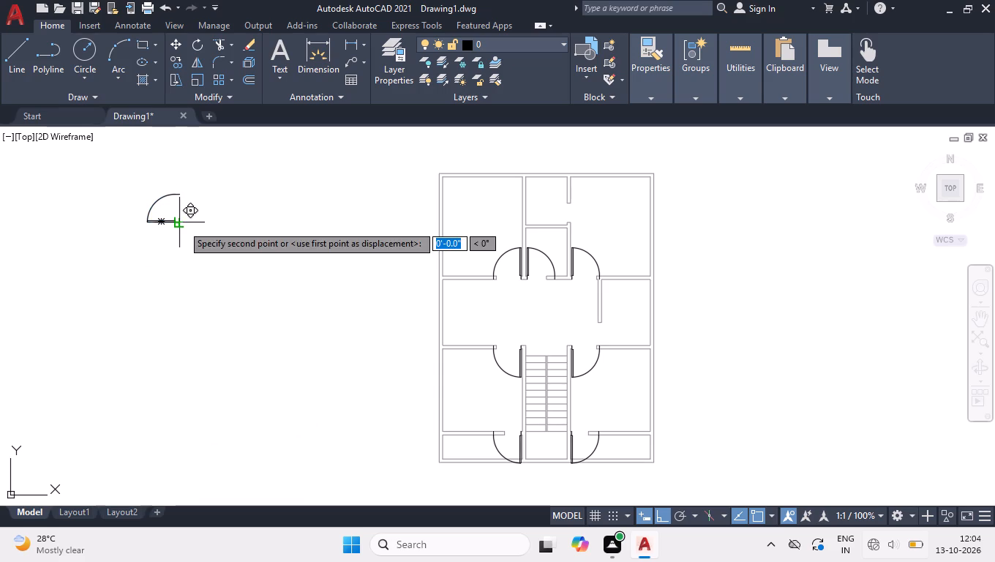
pyautogui.click(574, 220)
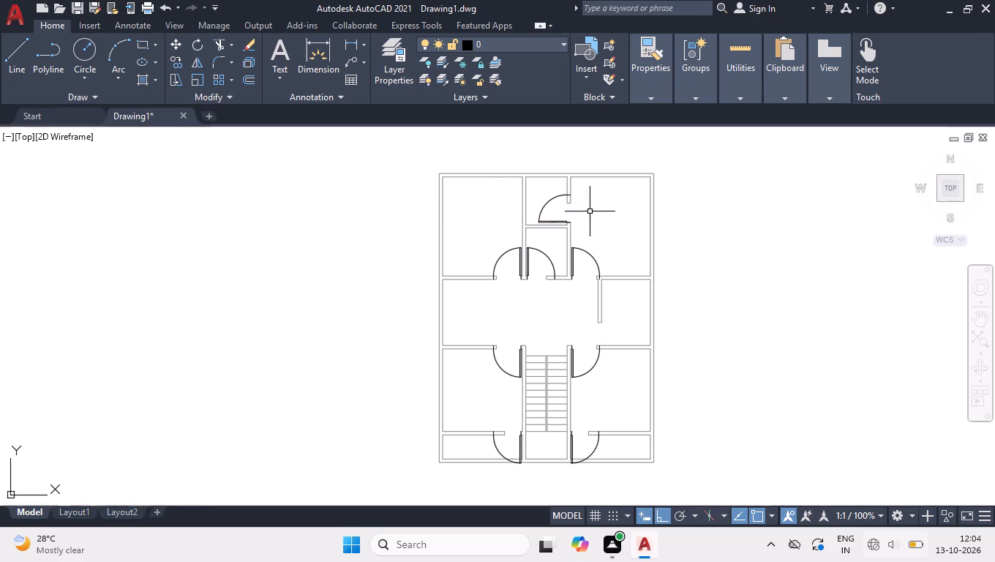
# Shorten the upper small central room's door so its width ends at the doorway's upper jamb.
pyautogui.scroll(3, 566, 193)
pyautogui.click(510, 229)
pyautogui.click(492, 192)
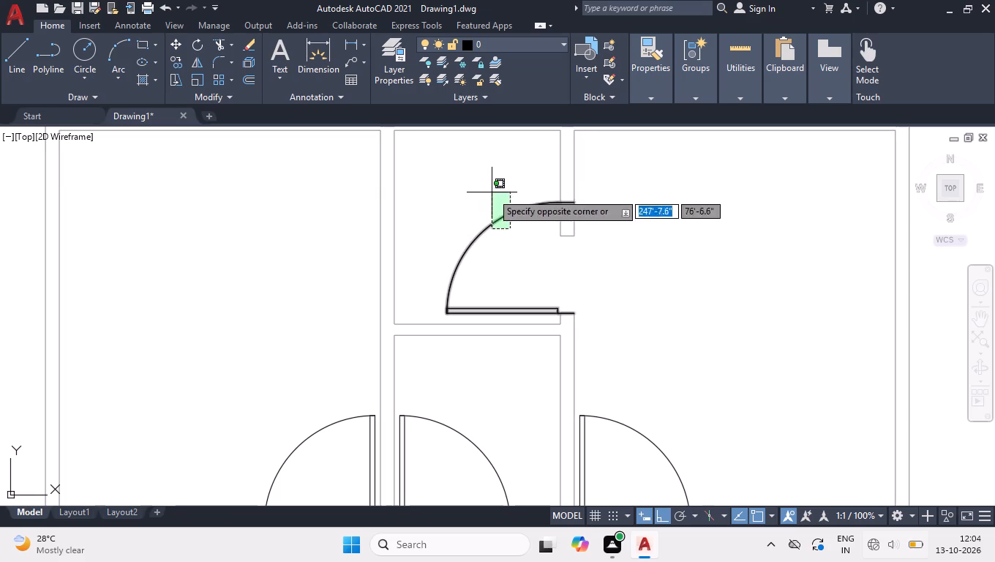
pyautogui.click(559, 201)
pyautogui.click(567, 234)
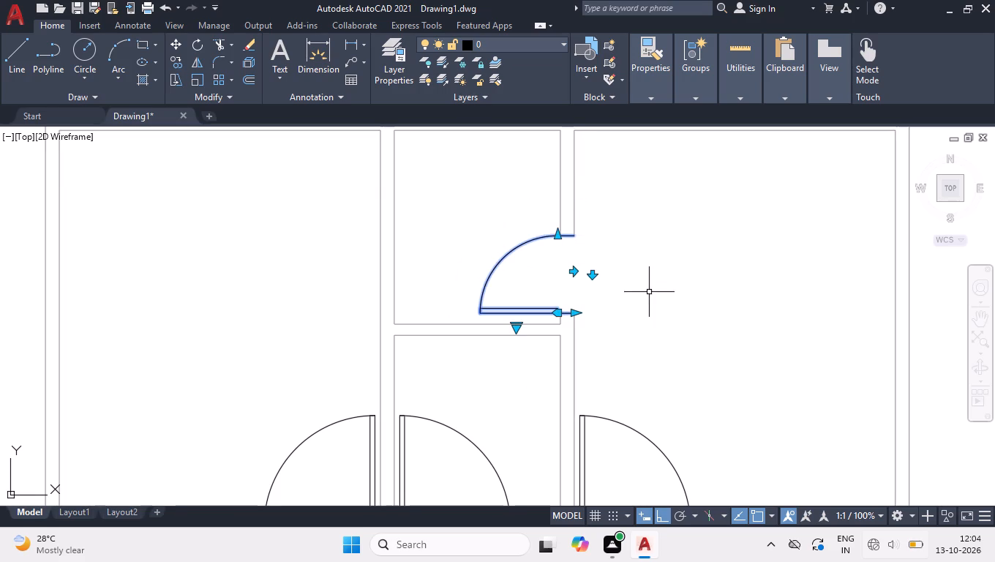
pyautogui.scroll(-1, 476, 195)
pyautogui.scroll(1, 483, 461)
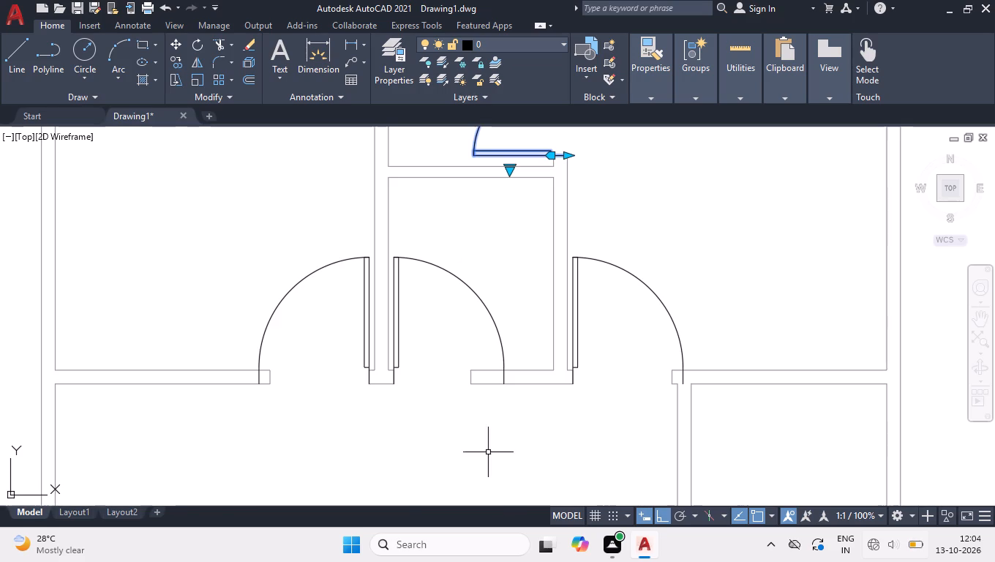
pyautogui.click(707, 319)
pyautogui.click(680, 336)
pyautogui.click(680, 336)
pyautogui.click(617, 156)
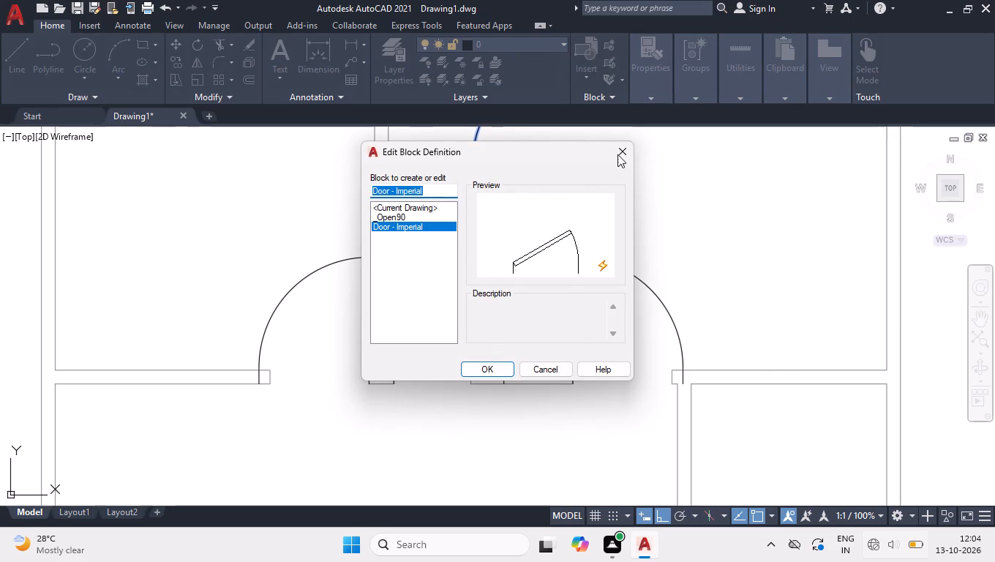
# Shorten the three doors in the upper rooms' bottom wall to meet their doorways' far jambs, making the middle door 2'-4" wide.
pyautogui.click(703, 303)
pyautogui.click(628, 337)
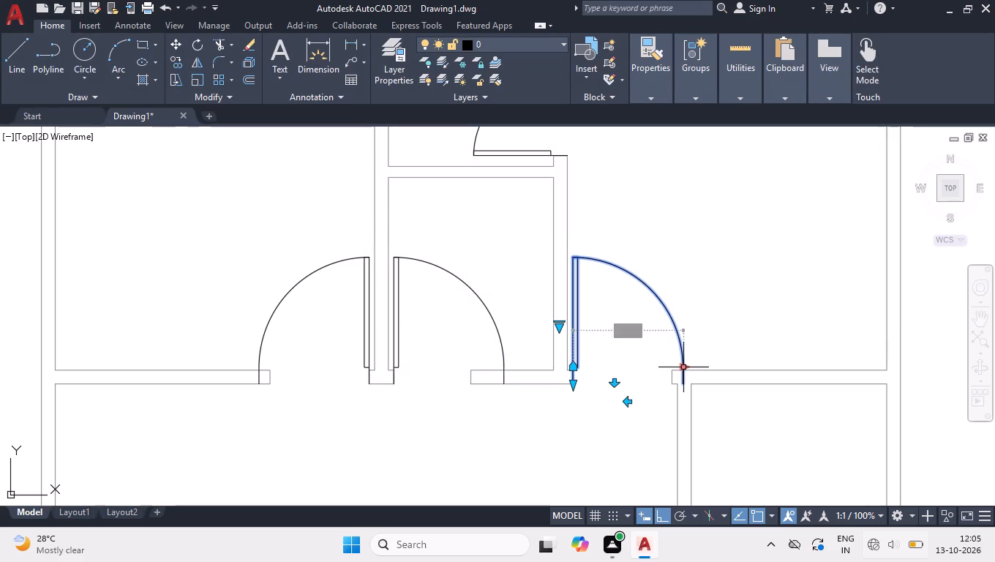
pyautogui.click(683, 365)
pyautogui.click(669, 369)
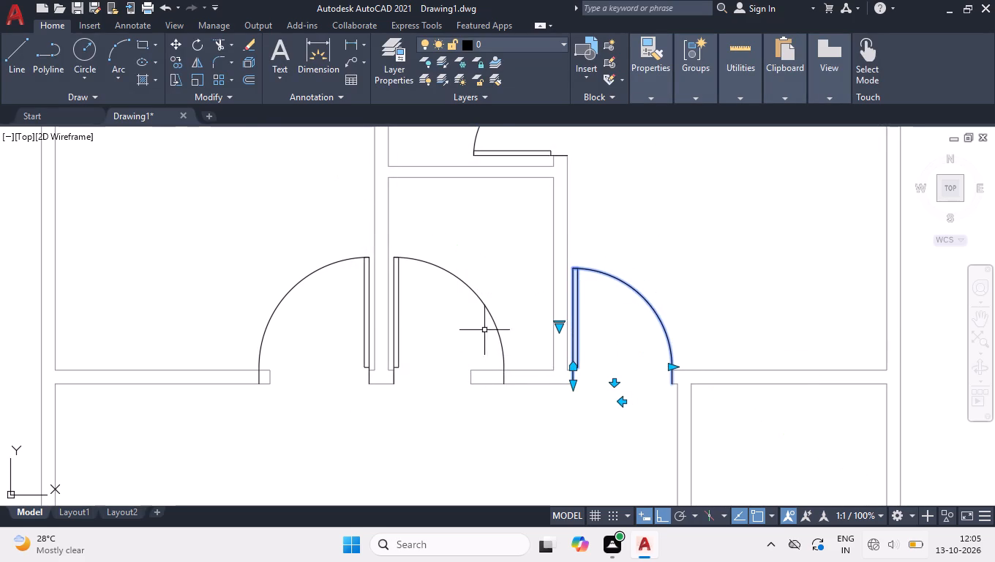
pyautogui.click(496, 321)
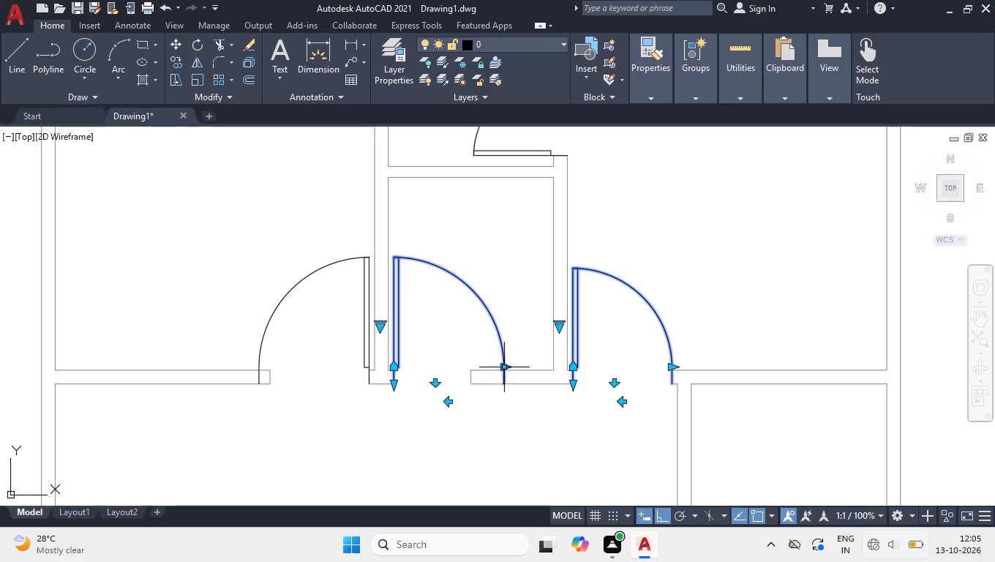
pyautogui.click(502, 366)
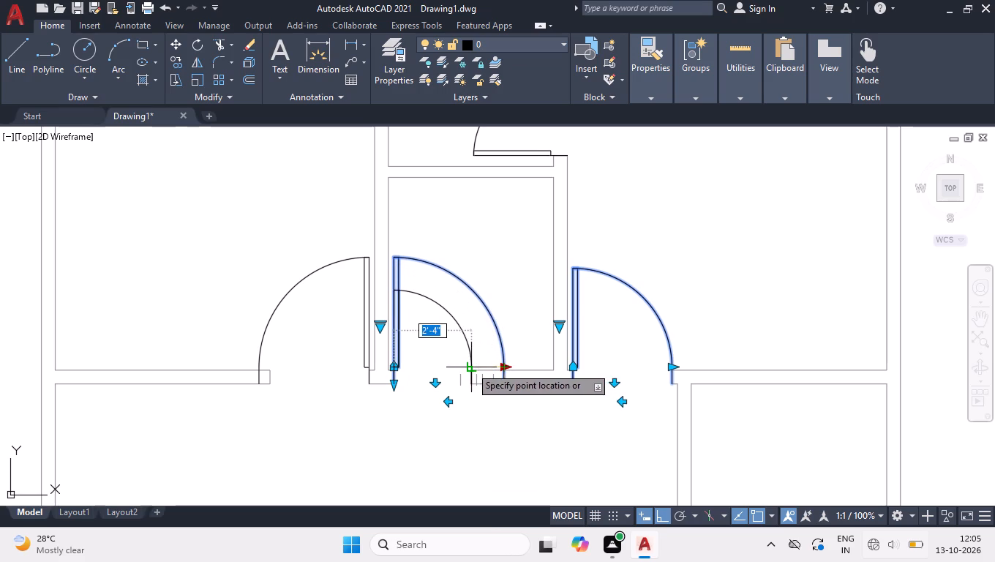
pyautogui.click(470, 367)
pyautogui.click(320, 333)
pyautogui.click(257, 239)
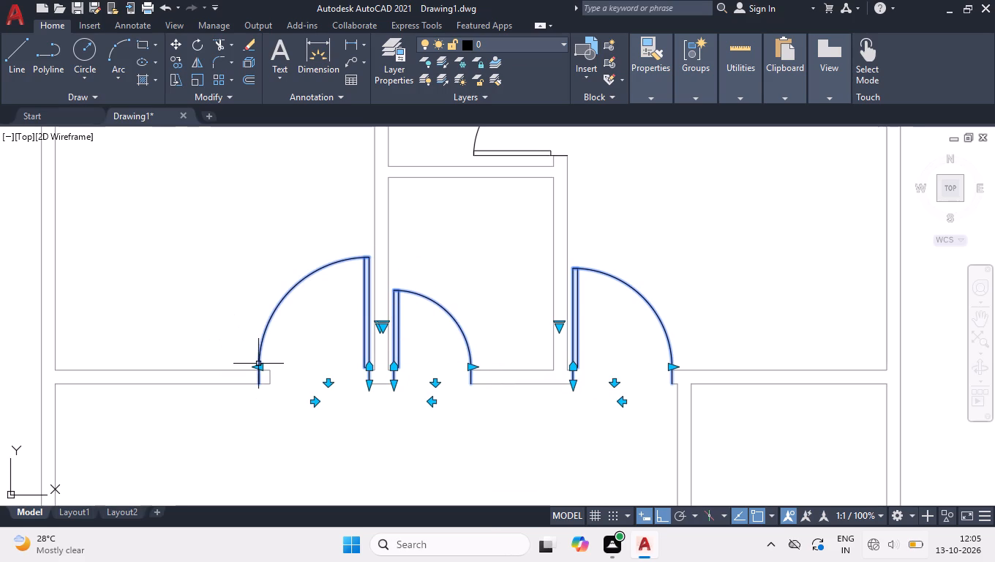
pyautogui.click(256, 366)
pyautogui.click(267, 366)
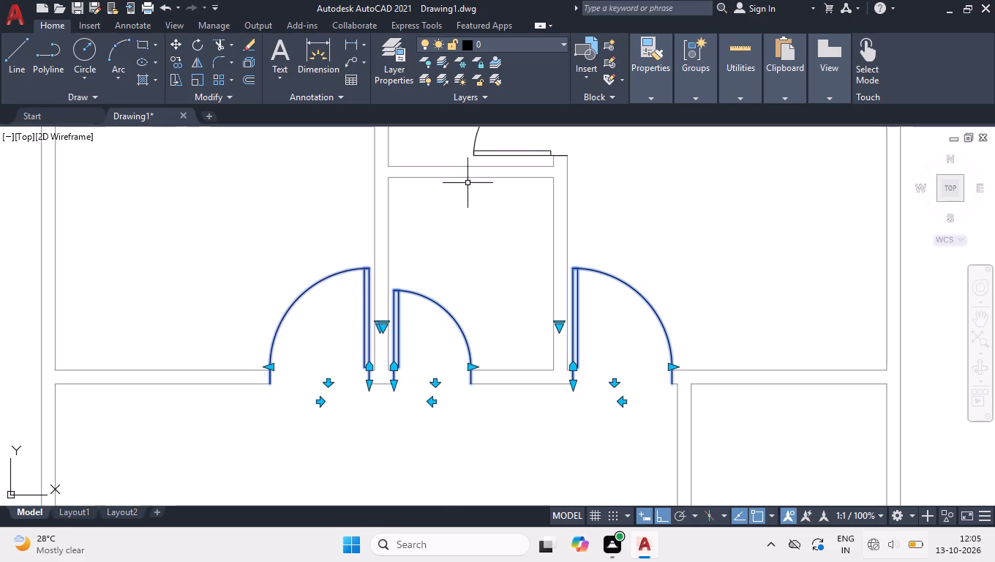
# Shorten the two doors at the top doorways of the rooms flanking the staircase to 3', ending at their outer jambs.
pyautogui.scroll(-2, 479, 167)
pyautogui.scroll(2, 499, 421)
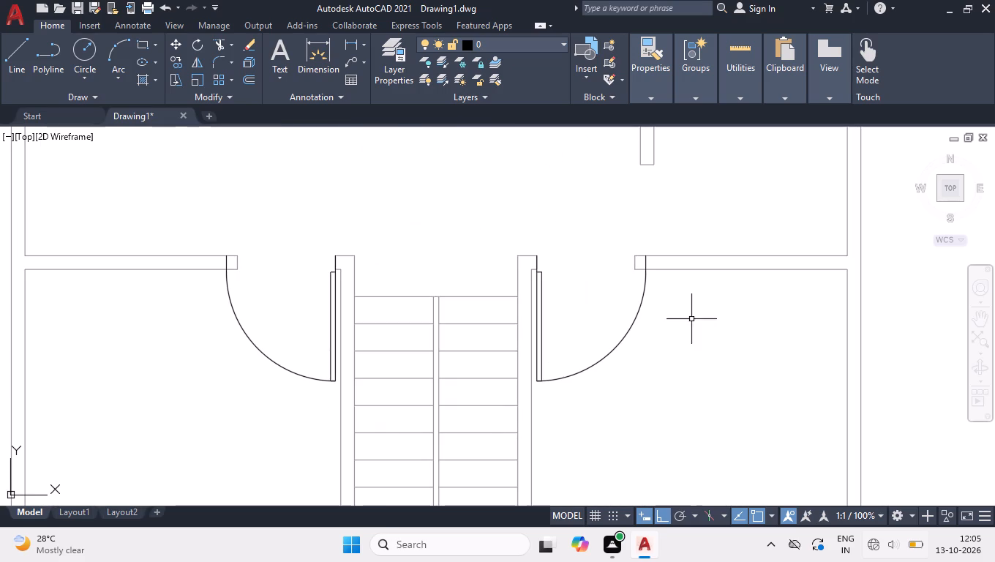
pyautogui.click(691, 319)
pyautogui.click(620, 296)
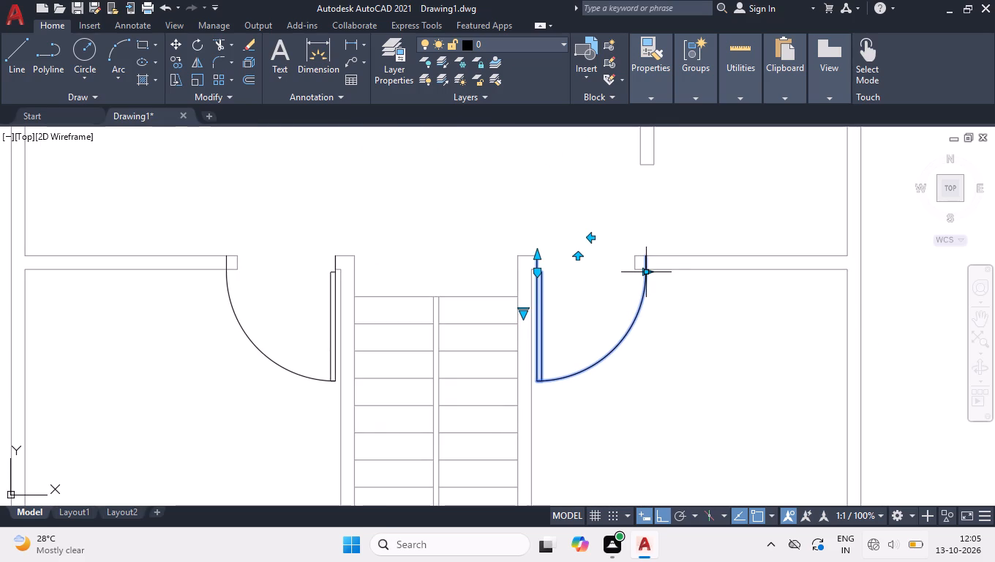
pyautogui.click(643, 271)
pyautogui.click(637, 275)
pyautogui.click(273, 307)
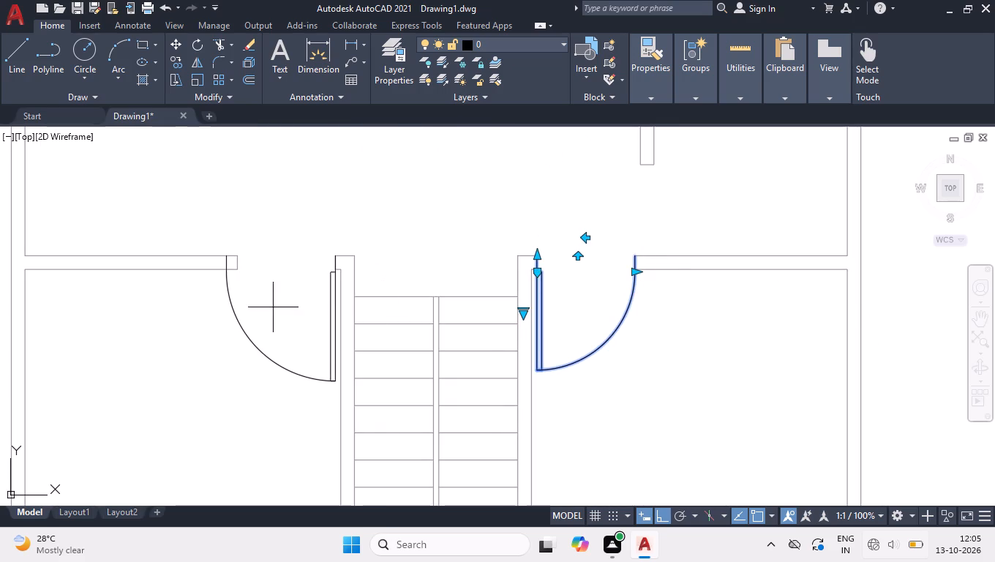
pyautogui.click(202, 348)
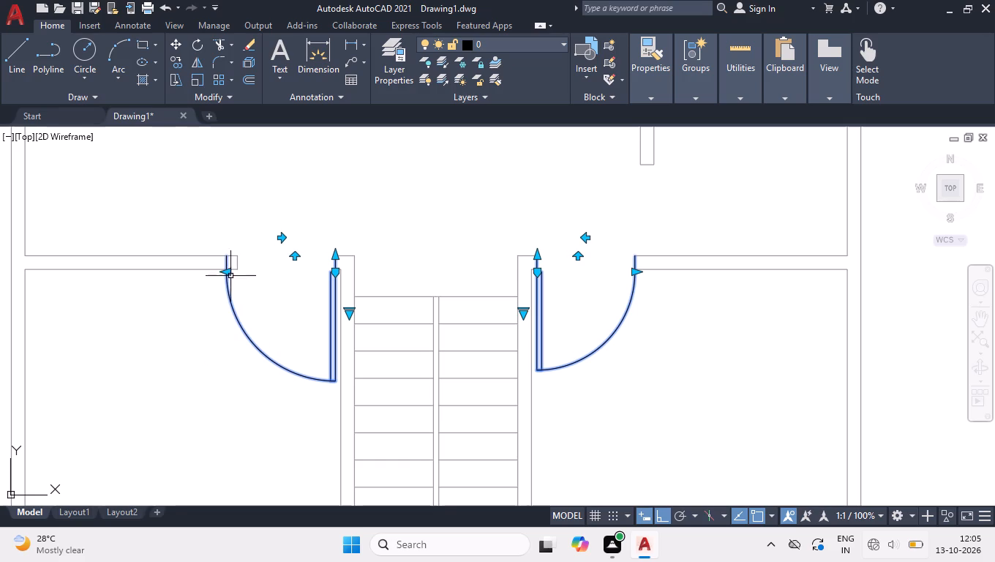
pyautogui.click(228, 272)
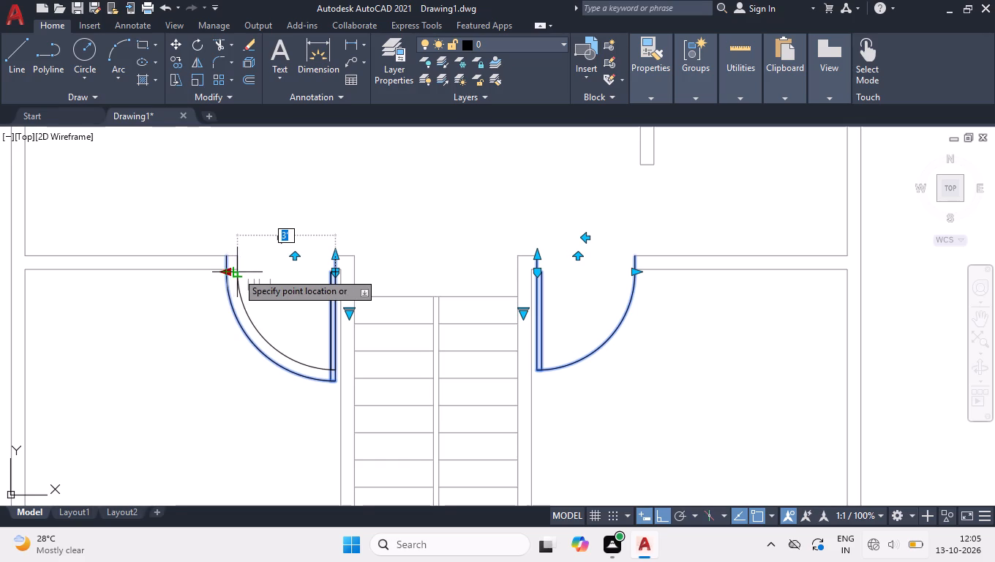
pyautogui.click(237, 272)
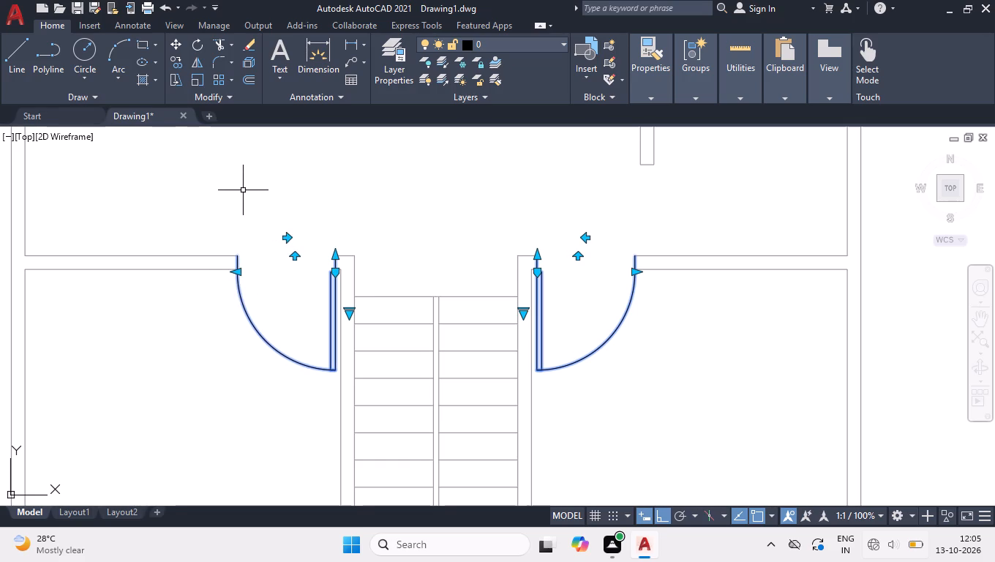
# Shorten the two doors at the bottom doorways of the rooms flanking the staircase to 2' wide.
pyautogui.scroll(-3, 461, 186)
pyautogui.scroll(4, 468, 311)
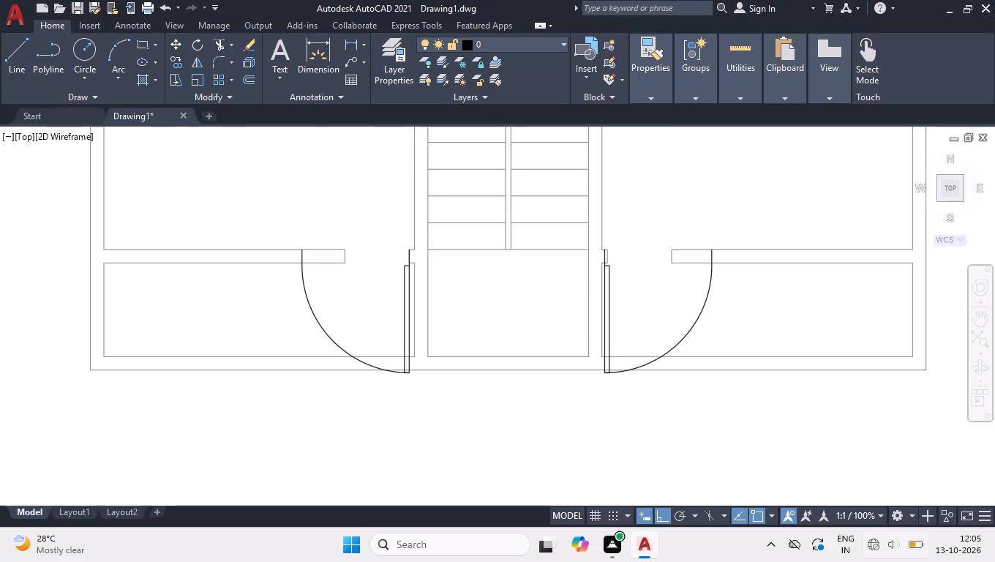
pyautogui.click(901, 331)
pyautogui.click(792, 301)
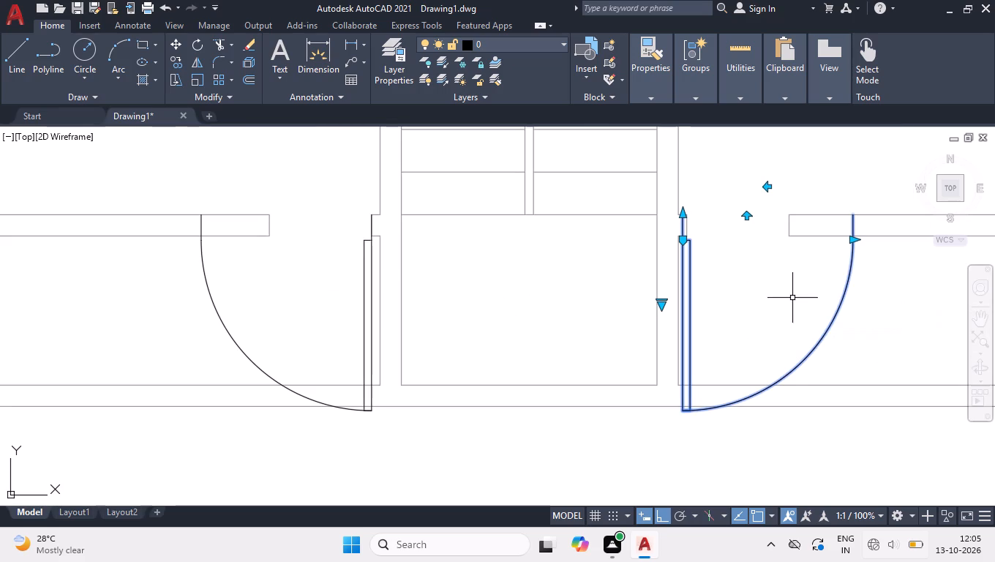
pyautogui.click(854, 240)
pyautogui.click(726, 252)
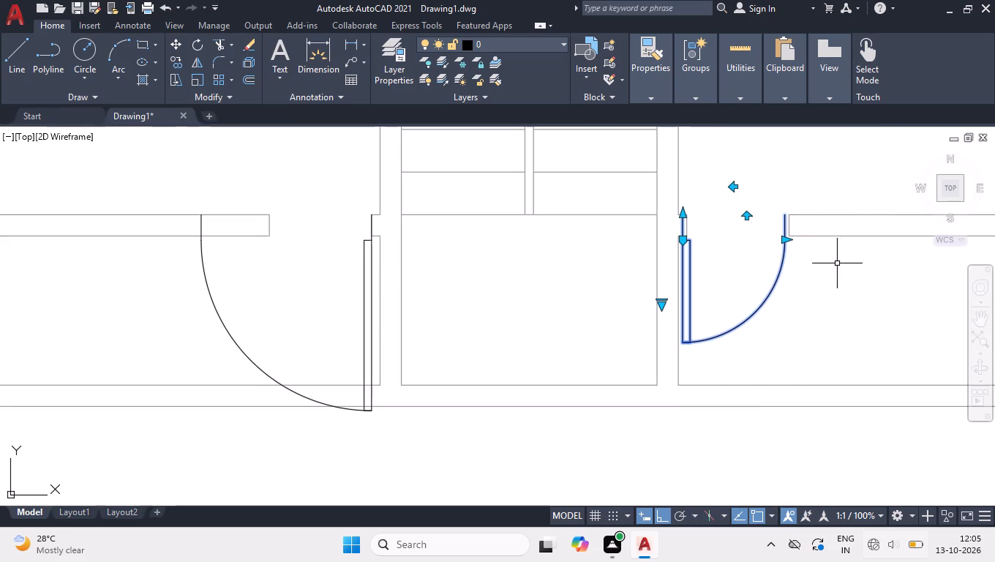
pyautogui.click(222, 268)
pyautogui.click(177, 291)
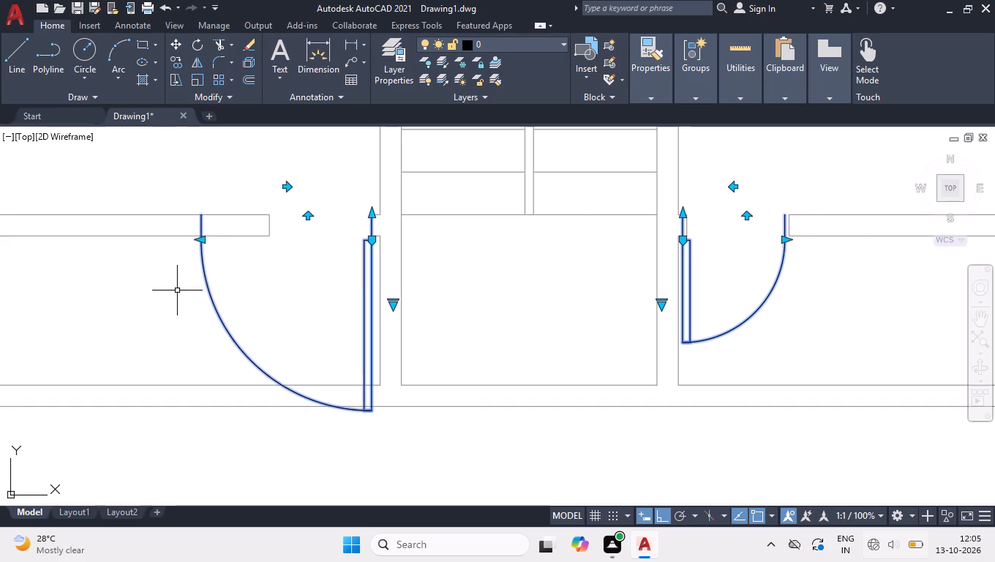
pyautogui.click(201, 240)
pyautogui.click(327, 259)
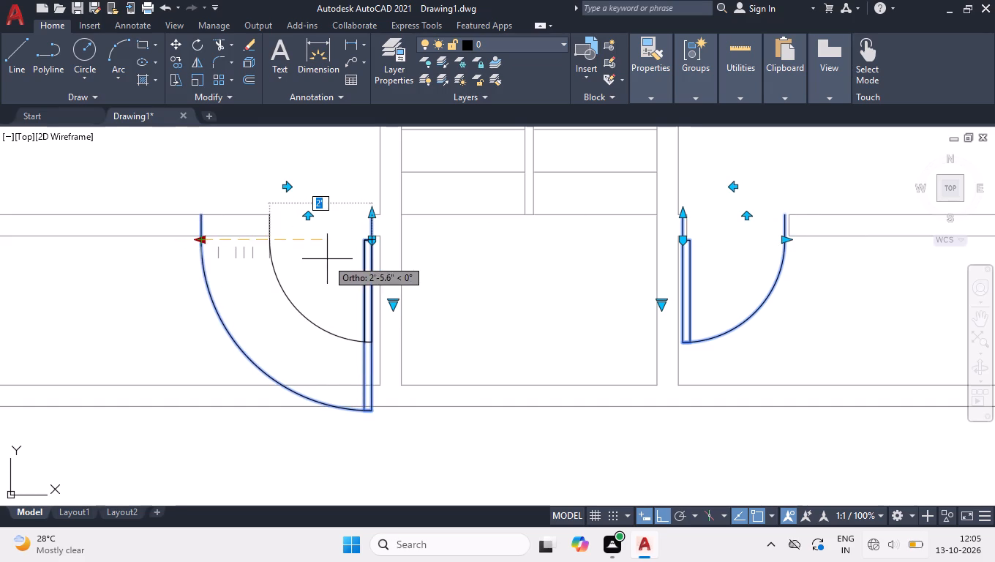
pyautogui.rightClick(317, 264)
pyautogui.click(369, 416)
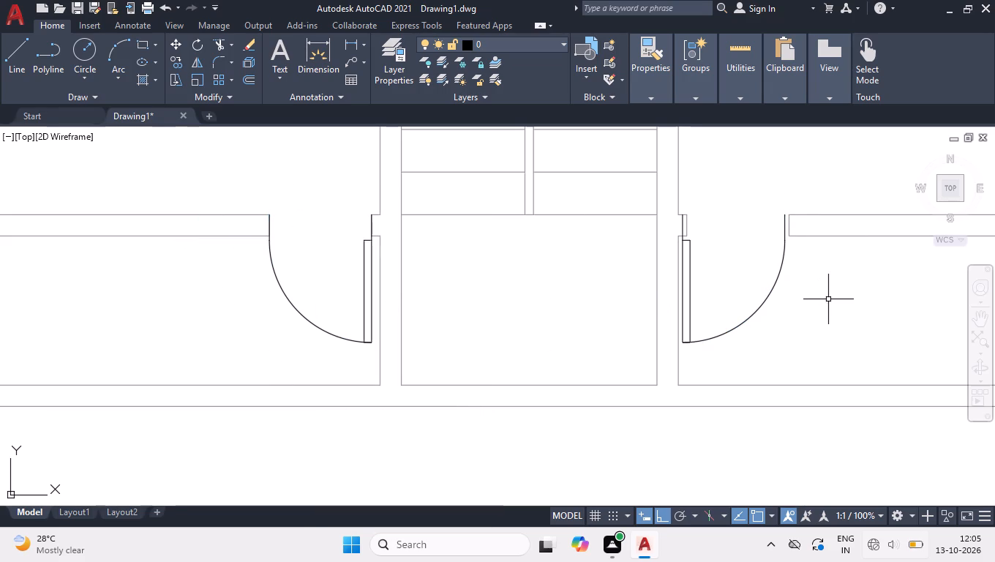
# Move the lower-right room's bottom door 1" right, from its upper hinge-side corner to the adjacent jamb's upper corner.
pyautogui.click(824, 296)
pyautogui.click(762, 279)
pyautogui.scroll(3, 827, 215)
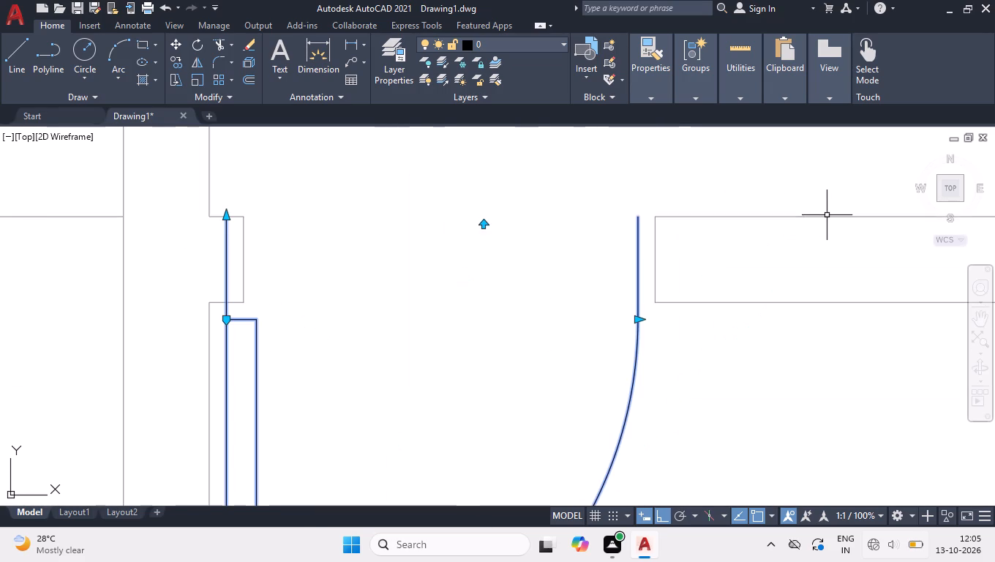
pyautogui.press('m')
pyautogui.press('space')
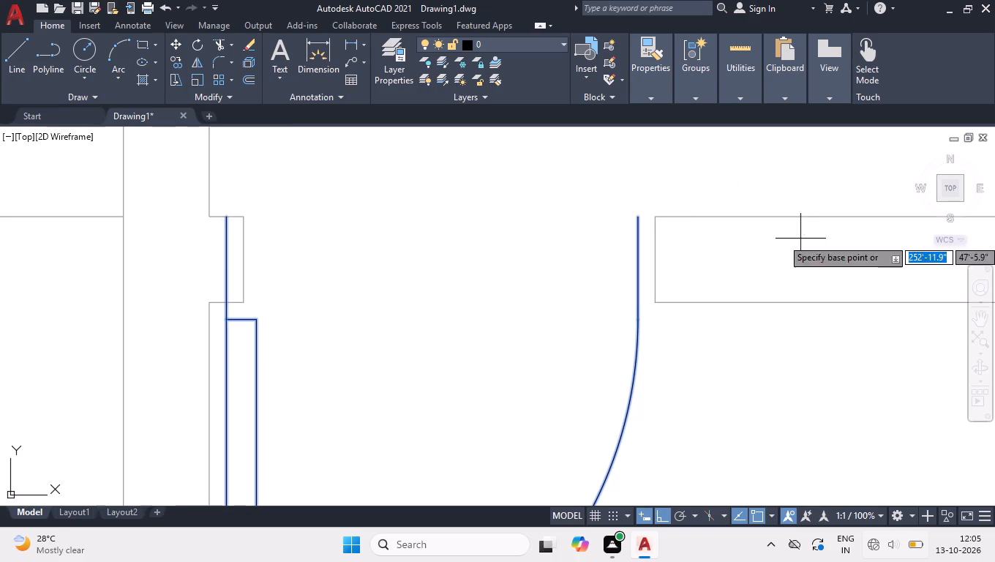
pyautogui.click(223, 216)
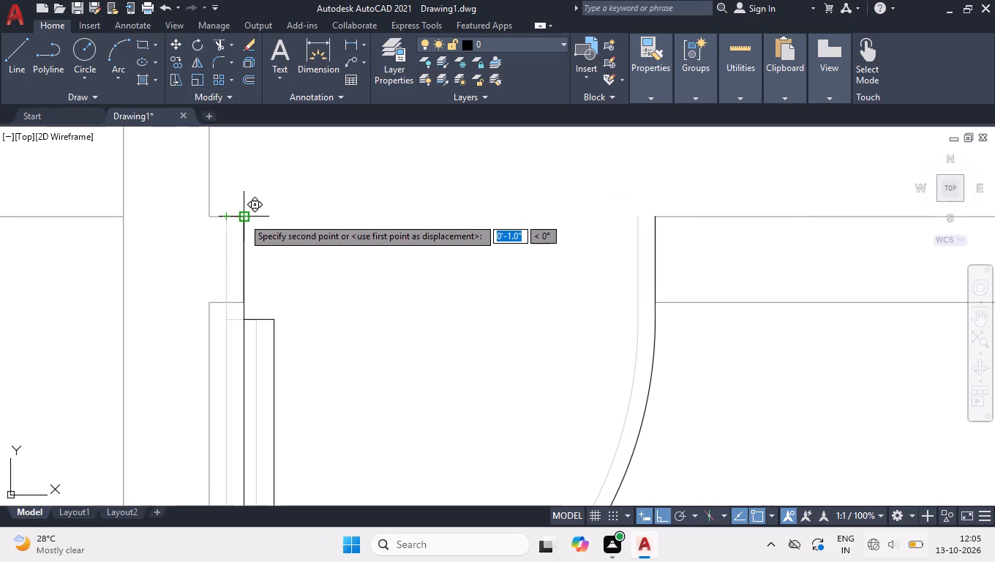
pyautogui.click(244, 217)
pyautogui.rightClick(372, 230)
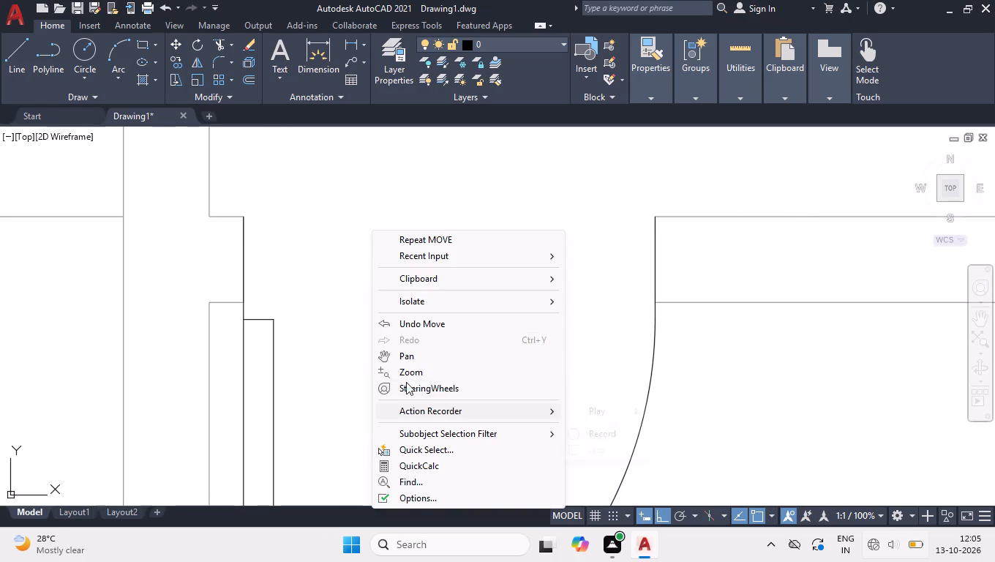
pyautogui.click(301, 244)
pyautogui.click(349, 301)
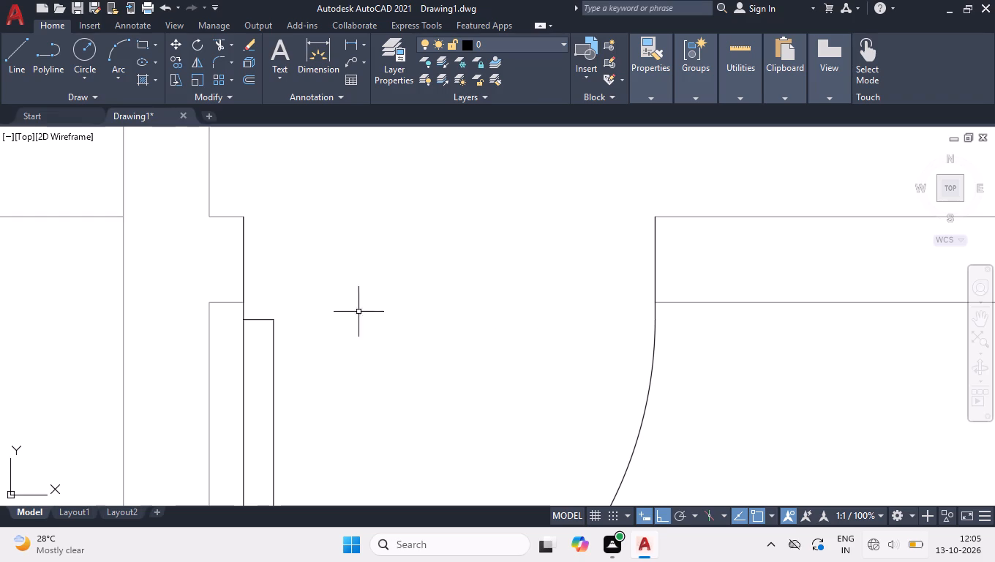
# Add a linear dimension across the upper-left room's inner width, placing it just below the top wall.
pyautogui.click(945, 195)
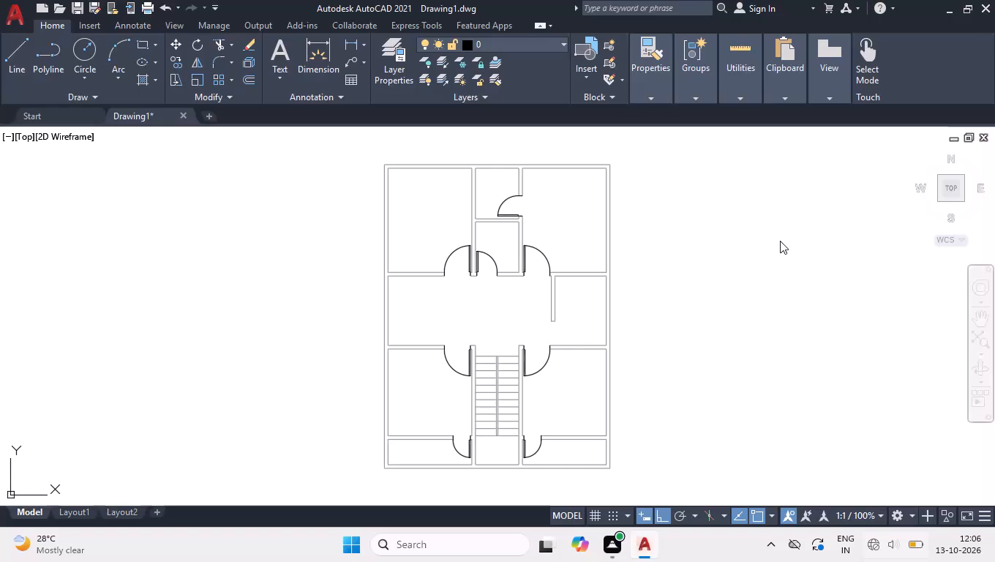
pyautogui.write('dli')
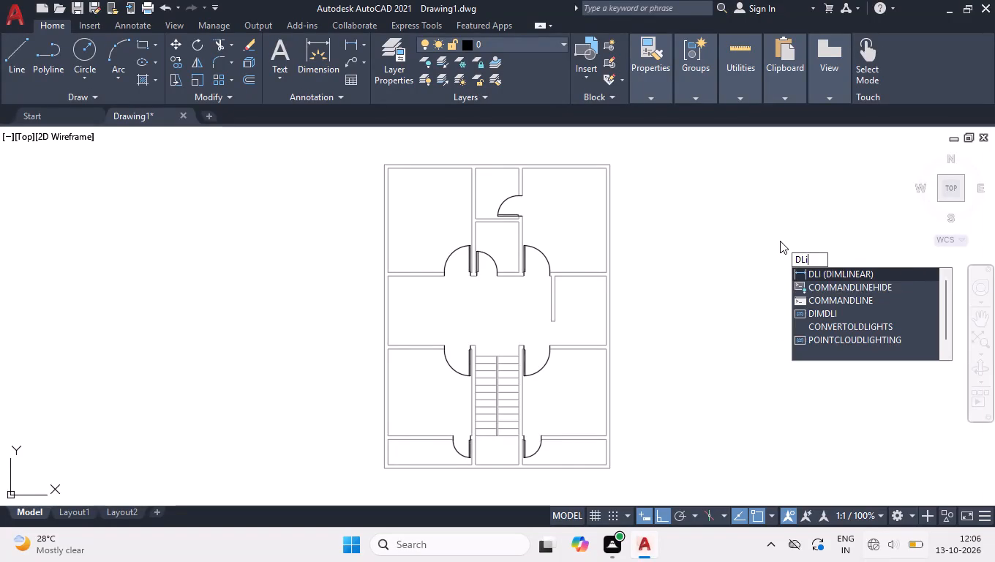
pyautogui.press('Return')
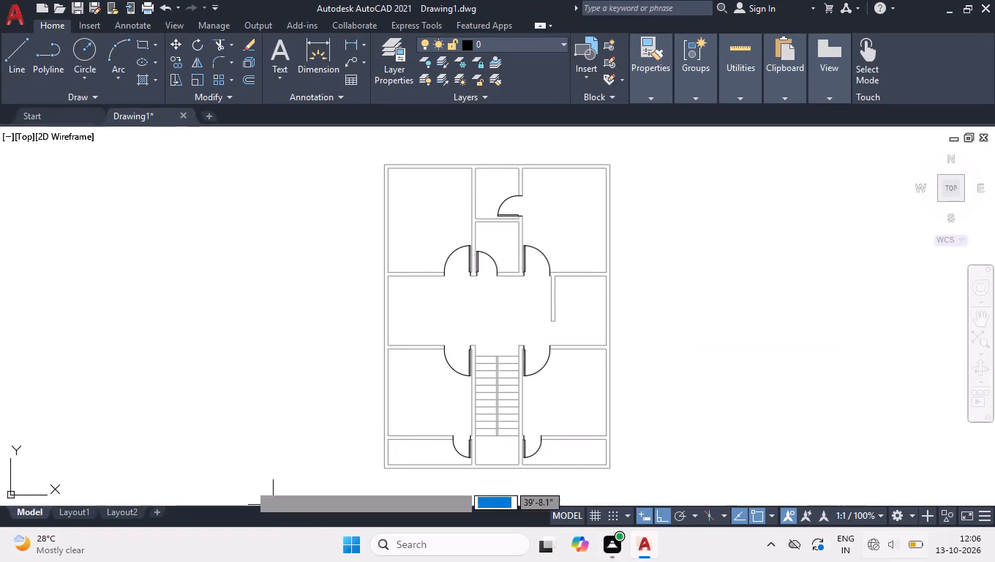
pyautogui.click(390, 177)
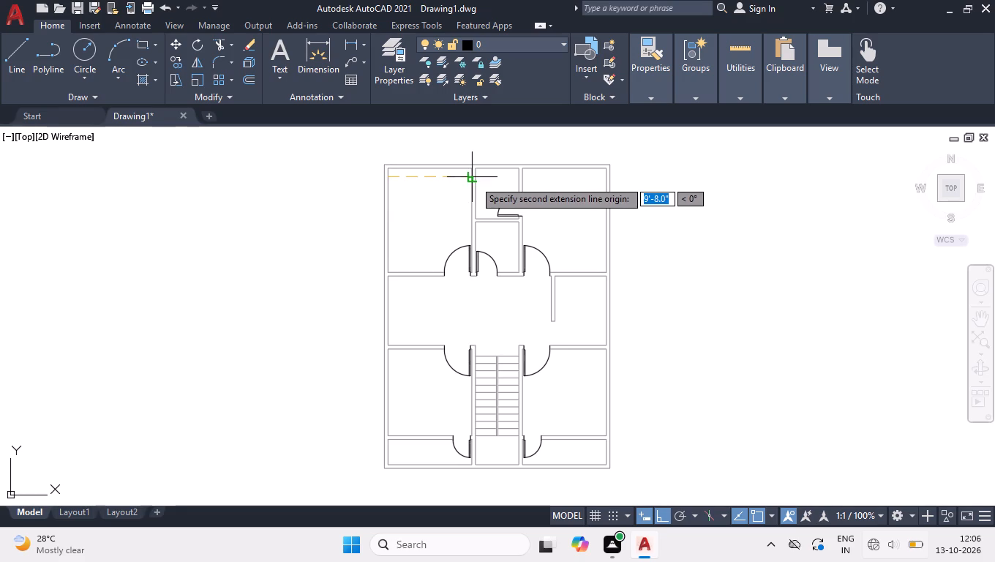
pyautogui.click(474, 180)
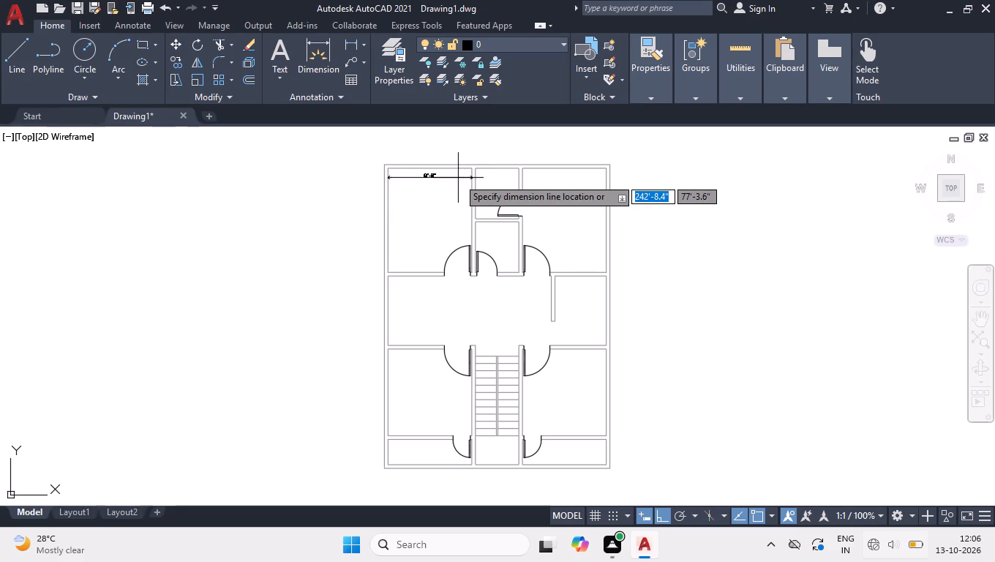
pyautogui.click(458, 178)
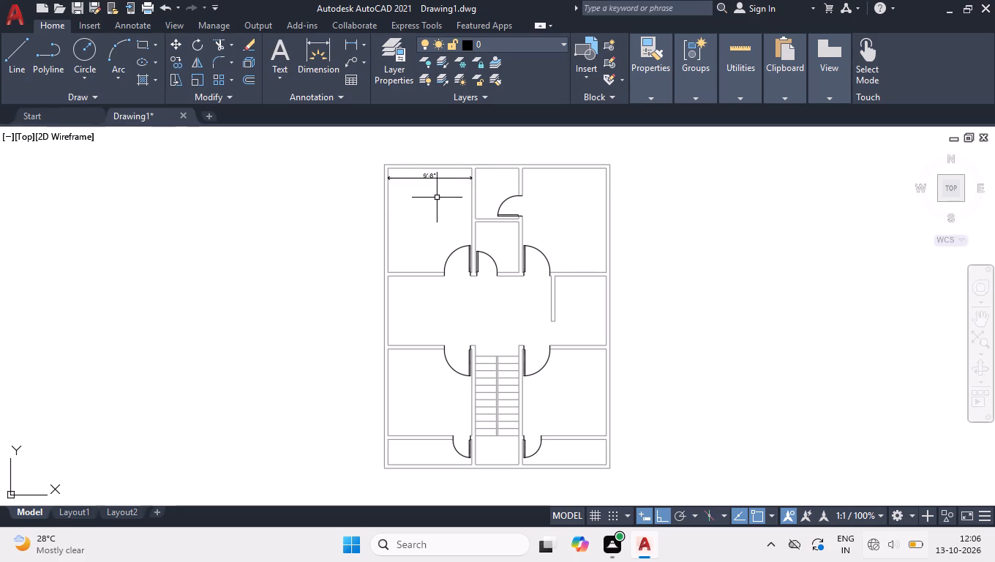
# Add a vertical linear dimension for the upper-left room's inner height, placing it just inside the left wall.
pyautogui.press('space')
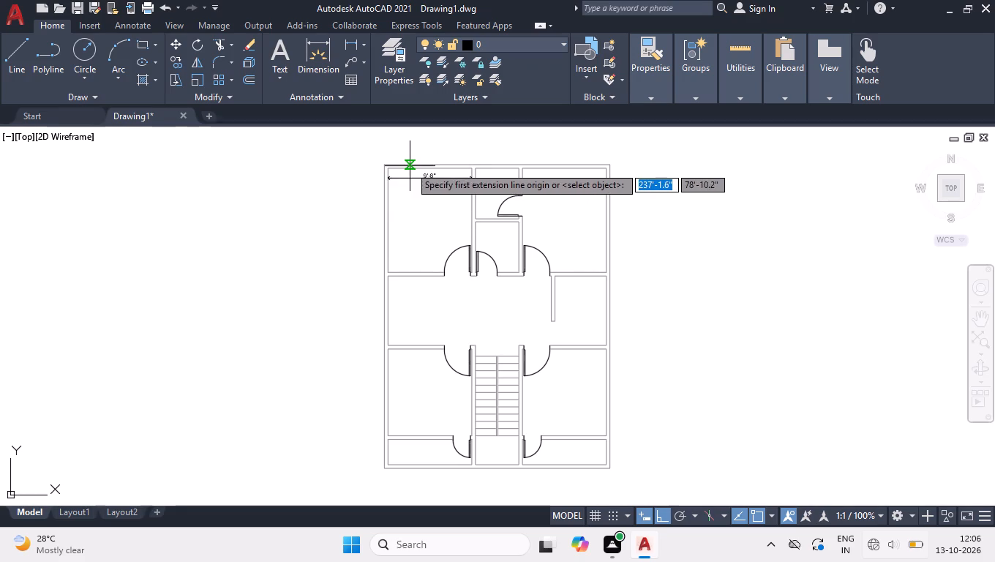
pyautogui.click(391, 167)
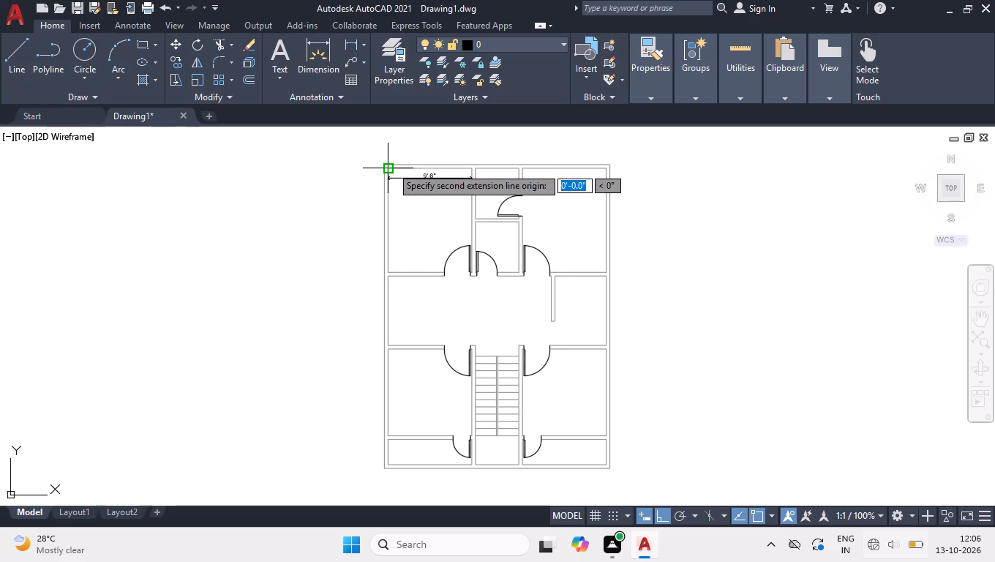
pyautogui.click(387, 271)
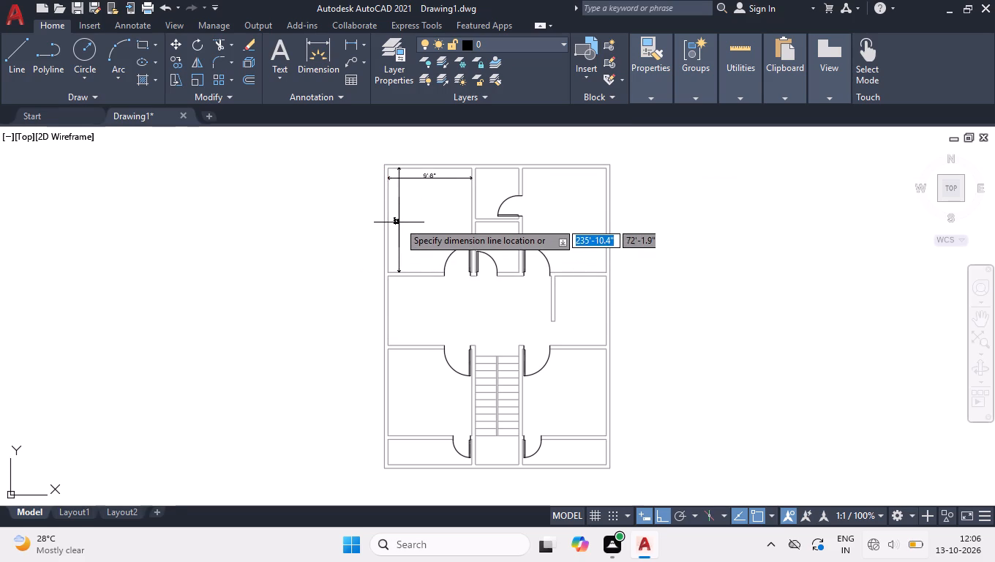
pyautogui.click(398, 220)
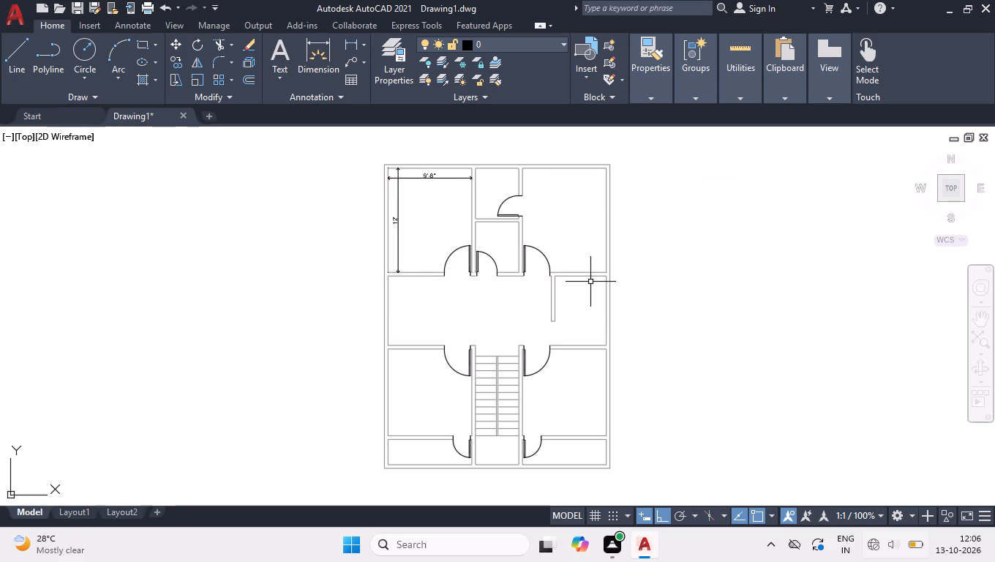
# Add a vertical linear dimension for the upper-right room's inner height, placing it just inside the right wall.
pyautogui.press('space')
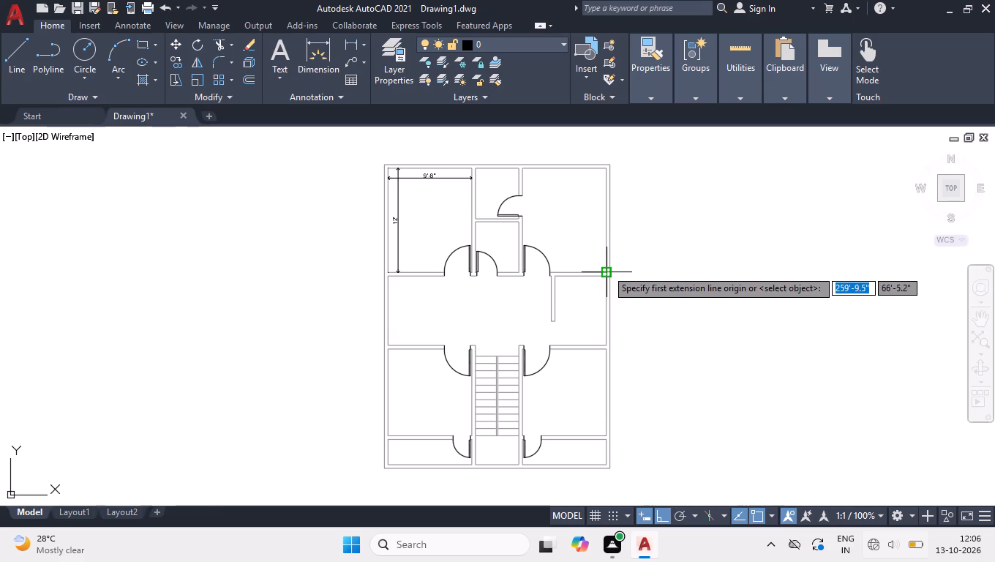
pyautogui.click(607, 269)
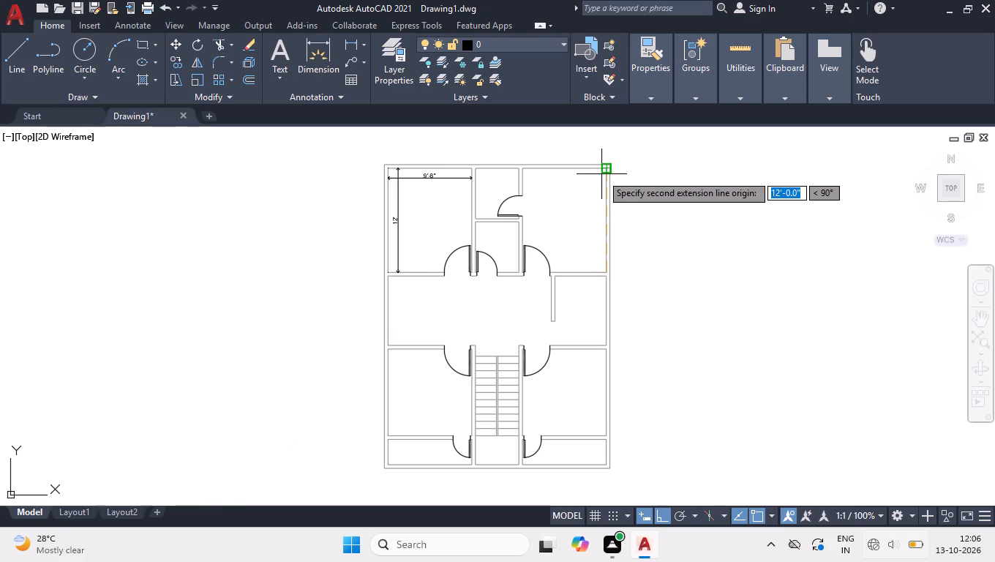
pyautogui.click(603, 173)
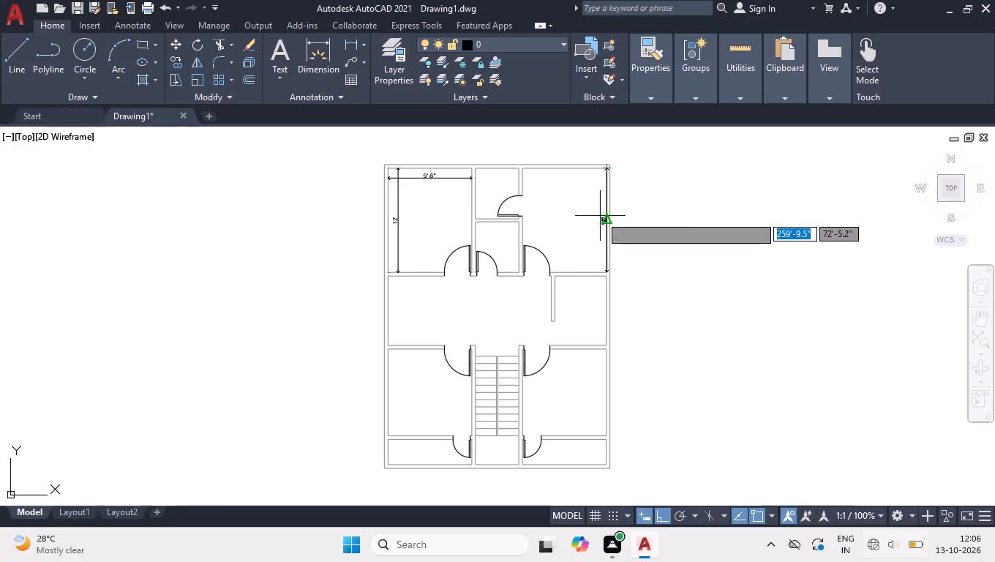
pyautogui.scroll(3, 598, 219)
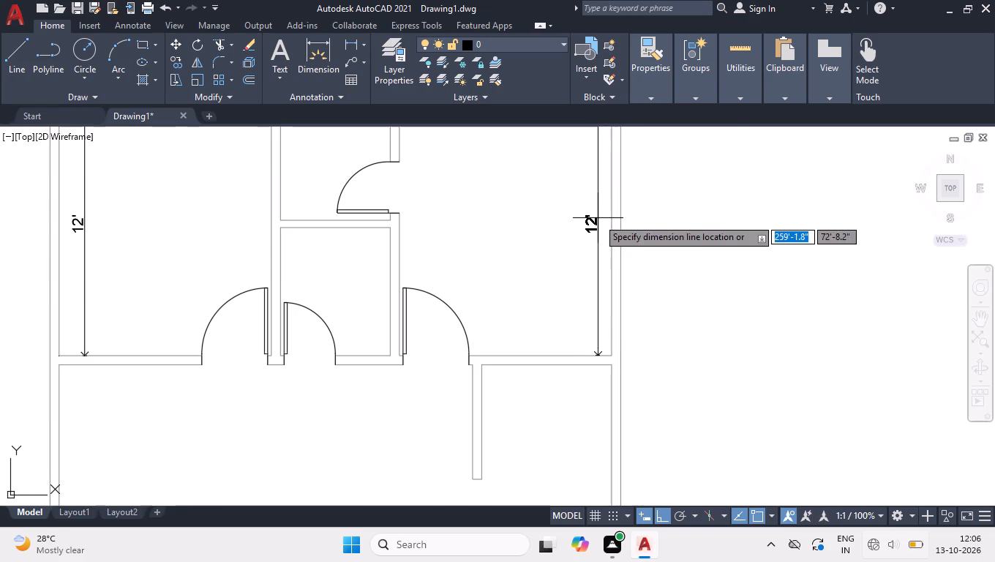
pyautogui.click(598, 218)
# Add a linear dimension across the upper-right room's inner width, placing it just below the top wall.
pyautogui.scroll(-1, 596, 279)
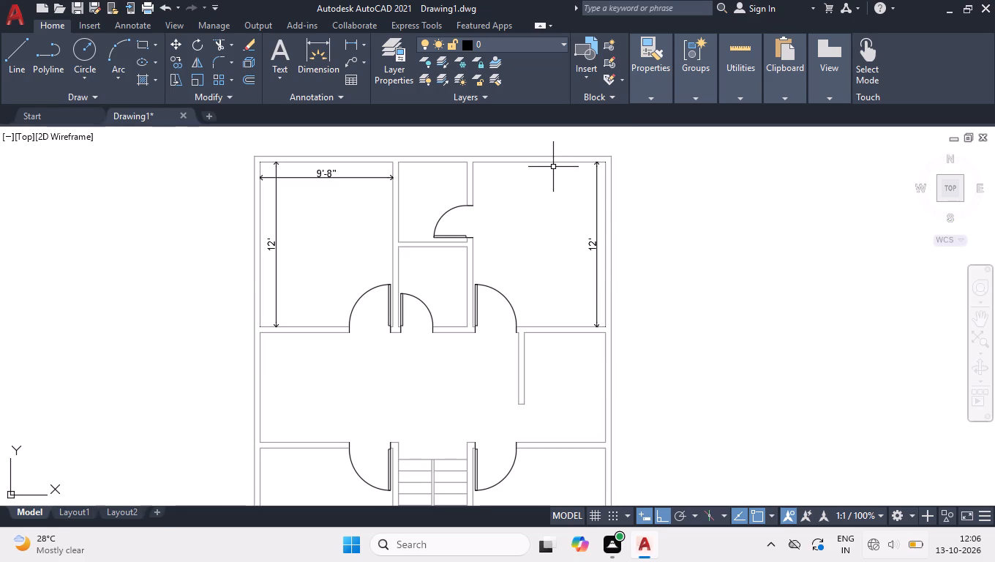
pyautogui.press('space')
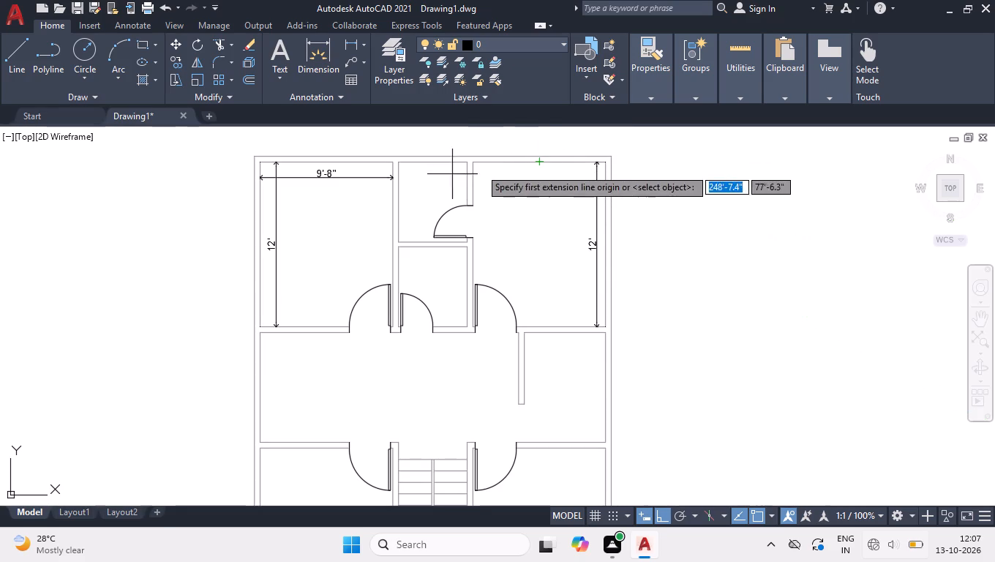
pyautogui.click(475, 170)
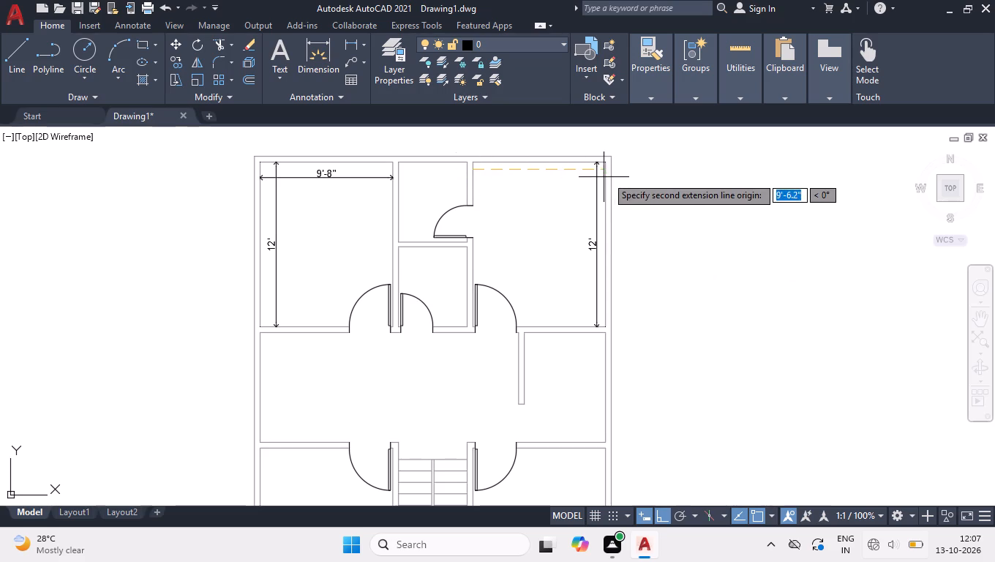
pyautogui.click(605, 167)
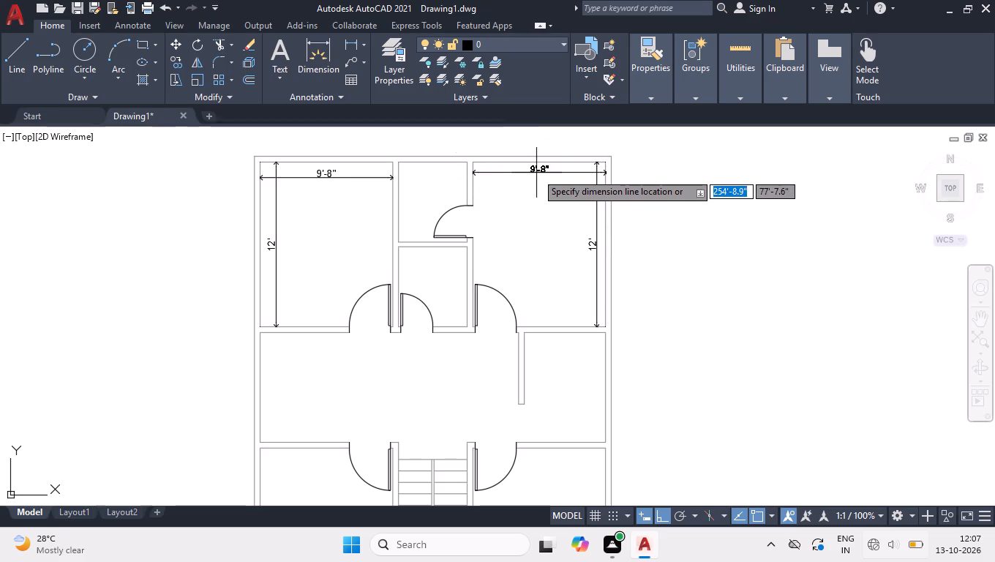
pyautogui.click(536, 175)
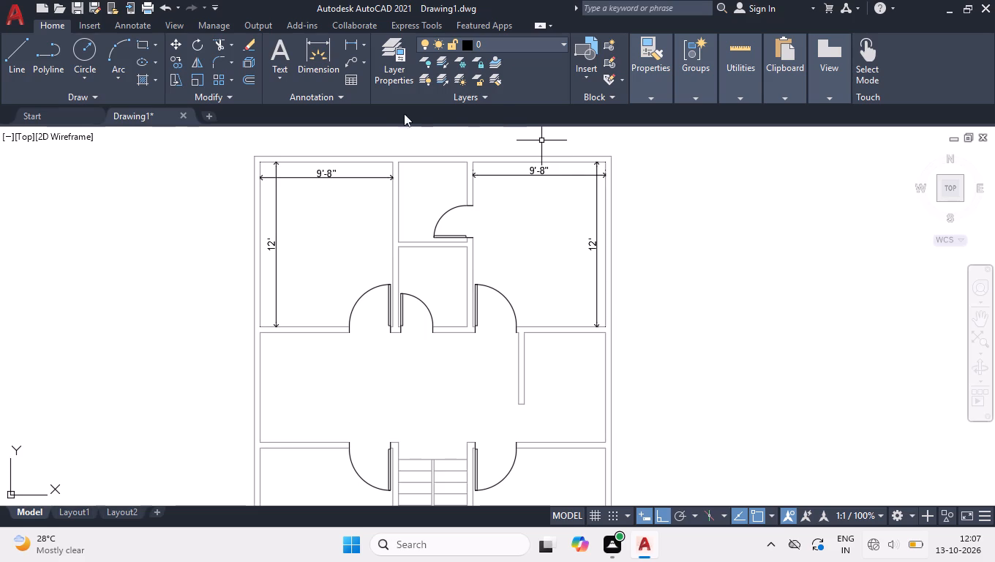
# Add a linear dimension across the inner width of the upper small central room, just below the top wall.
pyautogui.scroll(1, 416, 157)
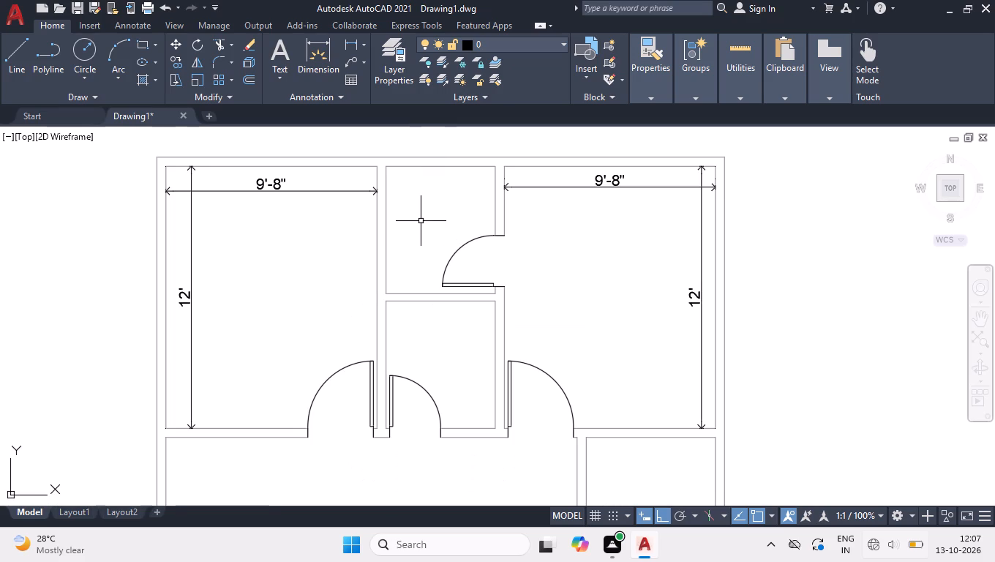
pyautogui.press('space')
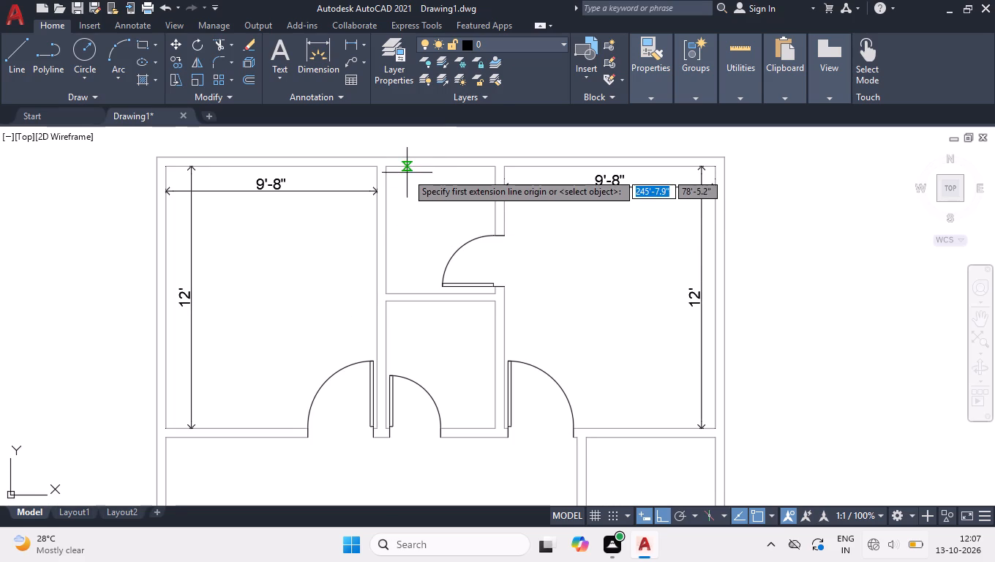
pyautogui.click(387, 165)
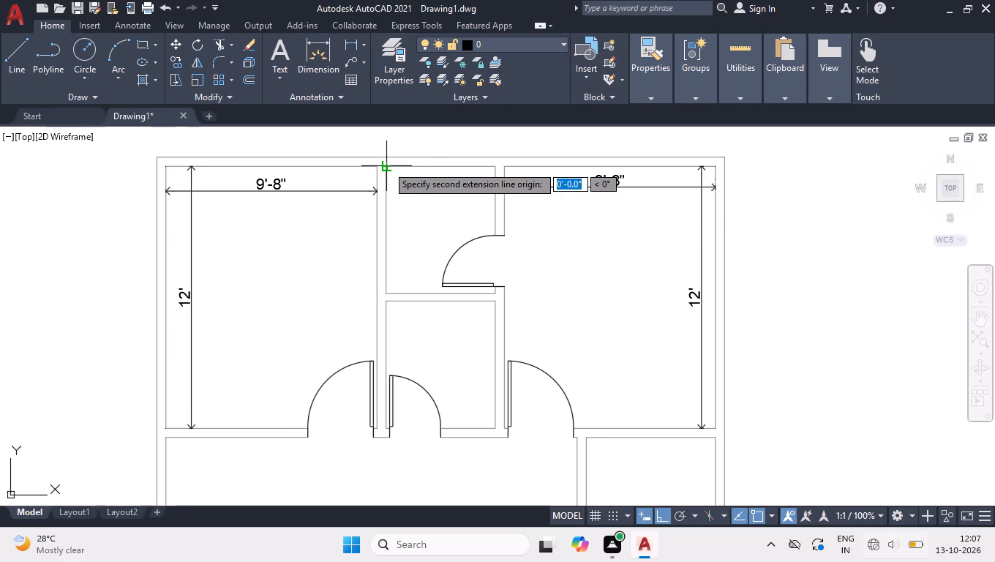
pyautogui.click(492, 167)
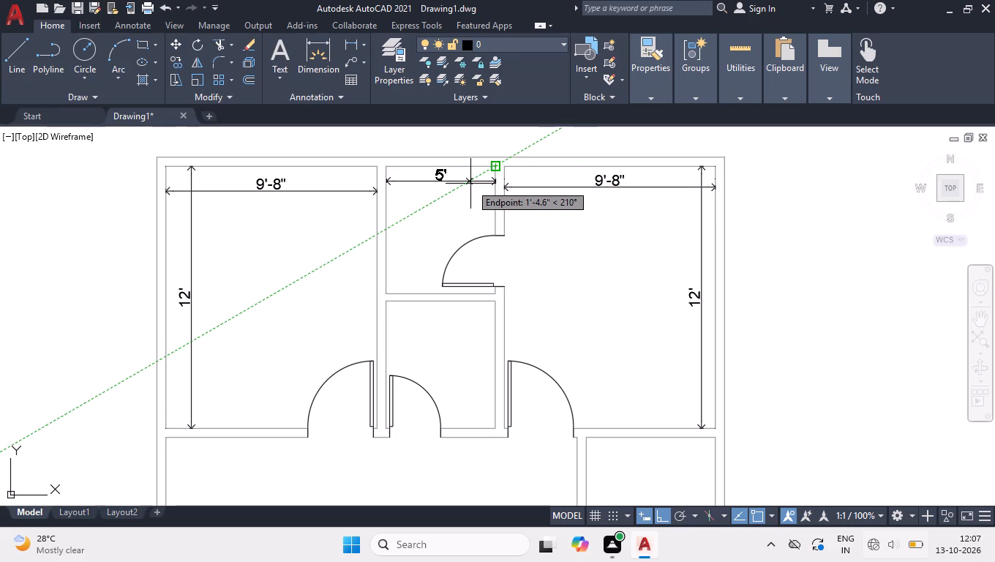
pyautogui.click(470, 184)
# Add a vertical linear dimension for the upper small central room's inner height, placing it just inside its left wall.
pyautogui.press('space')
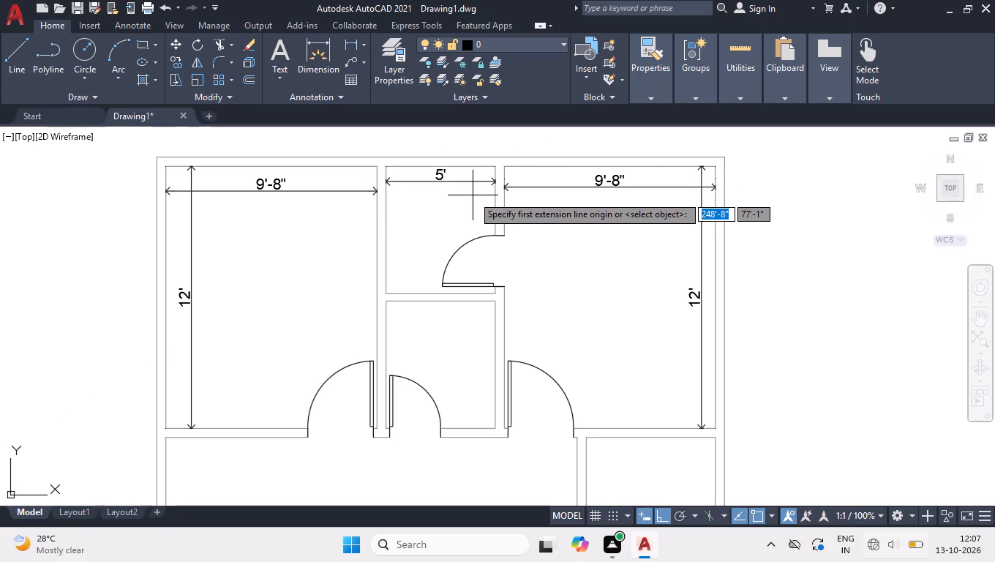
pyautogui.click(398, 292)
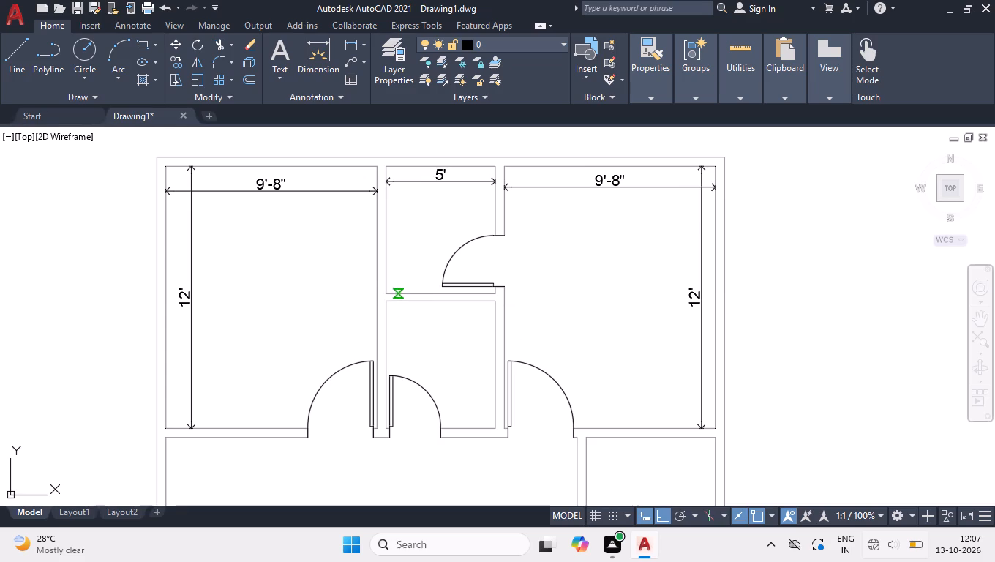
pyautogui.click(398, 165)
pyautogui.click(404, 231)
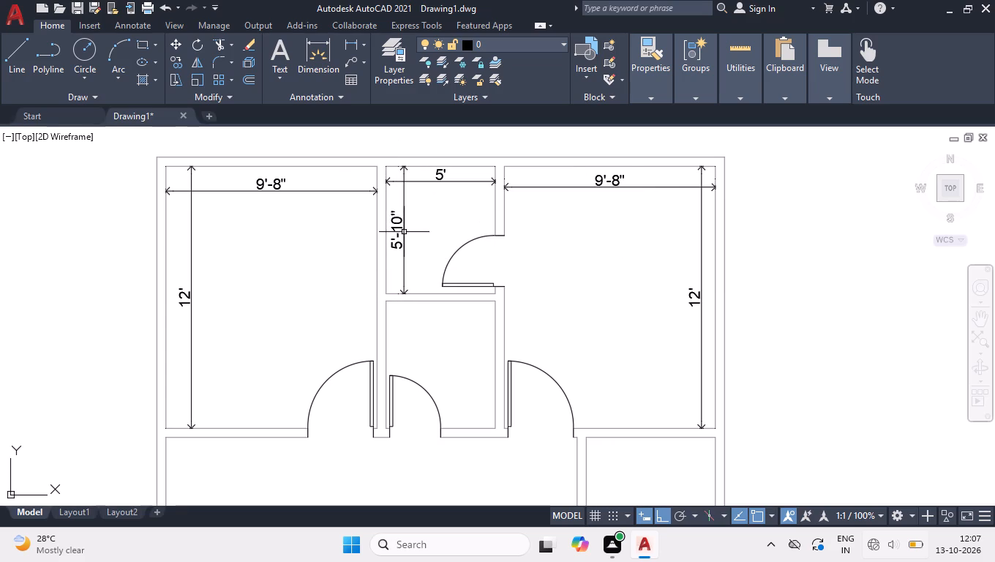
# Add a vertical linear dimension for the lower small central room's inner height, placing it just inside its right wall.
pyautogui.scroll(1, 459, 432)
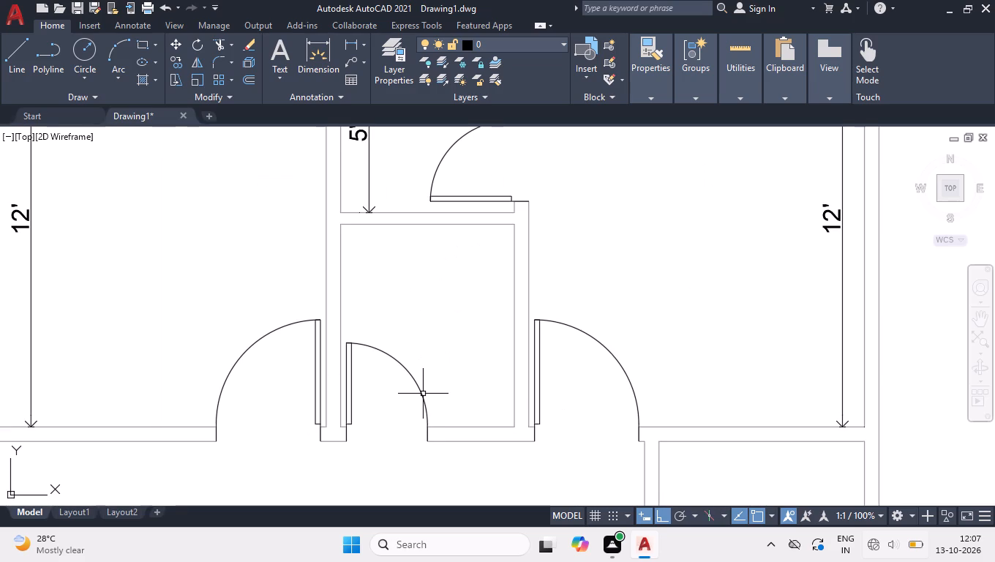
pyautogui.press('space')
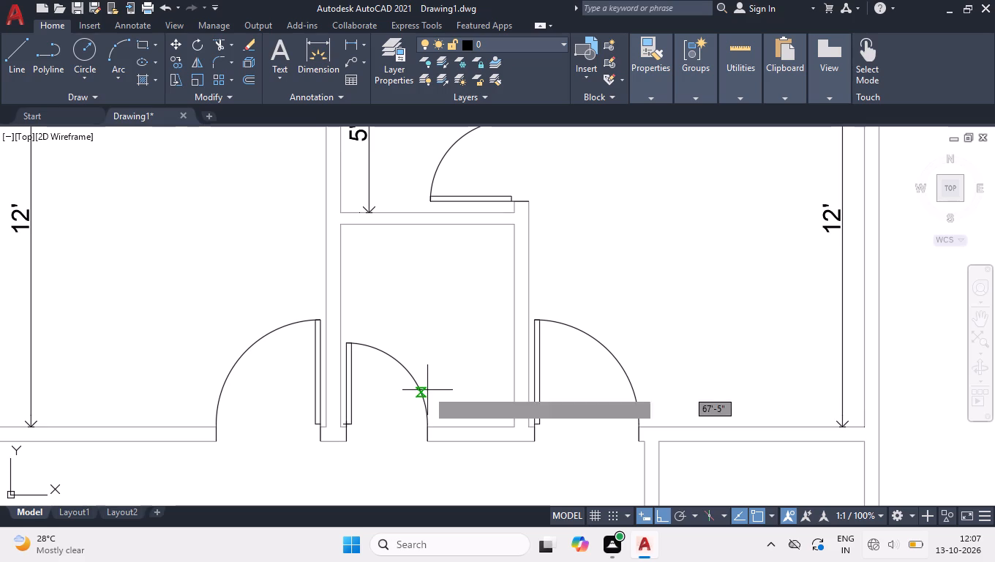
pyautogui.click(482, 426)
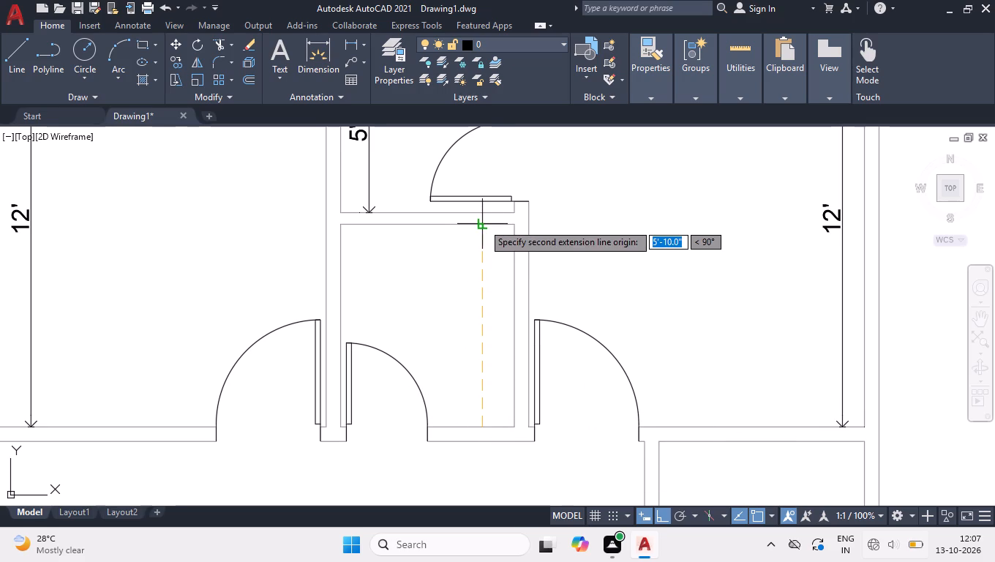
pyautogui.click(483, 223)
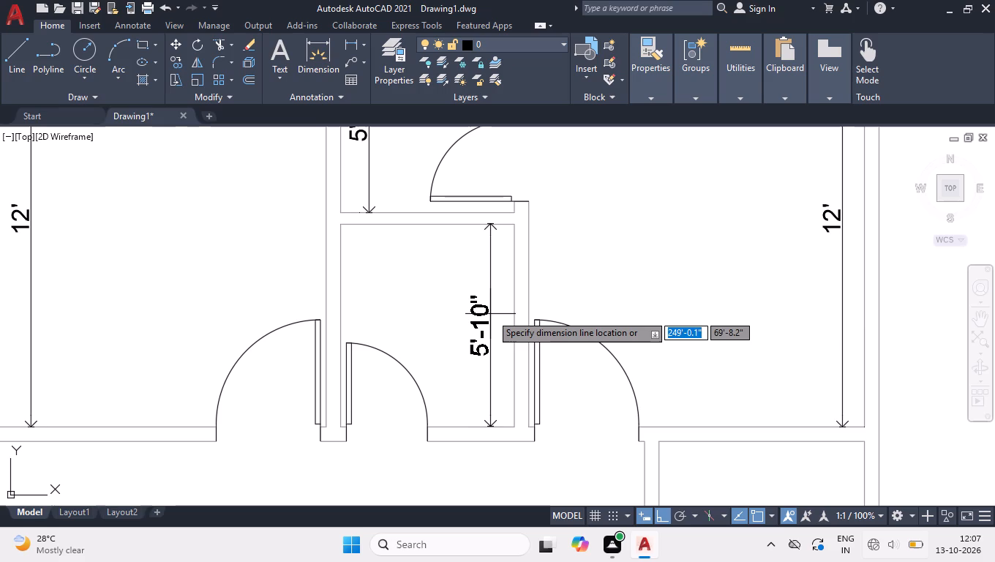
pyautogui.click(495, 311)
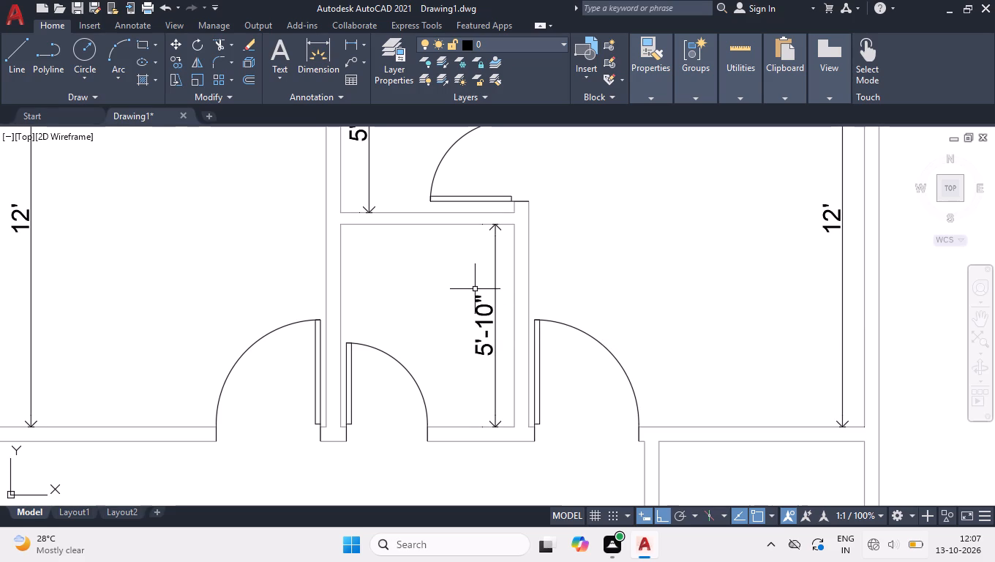
# Add a linear dimension across the lower small central room's inner width, placing it just below its top wall.
pyautogui.press('space')
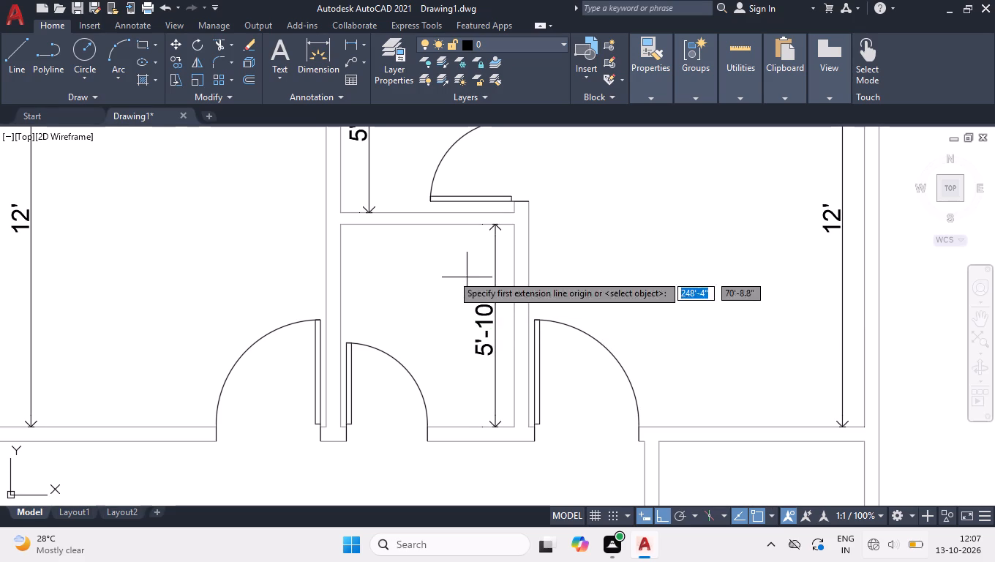
pyautogui.click(342, 222)
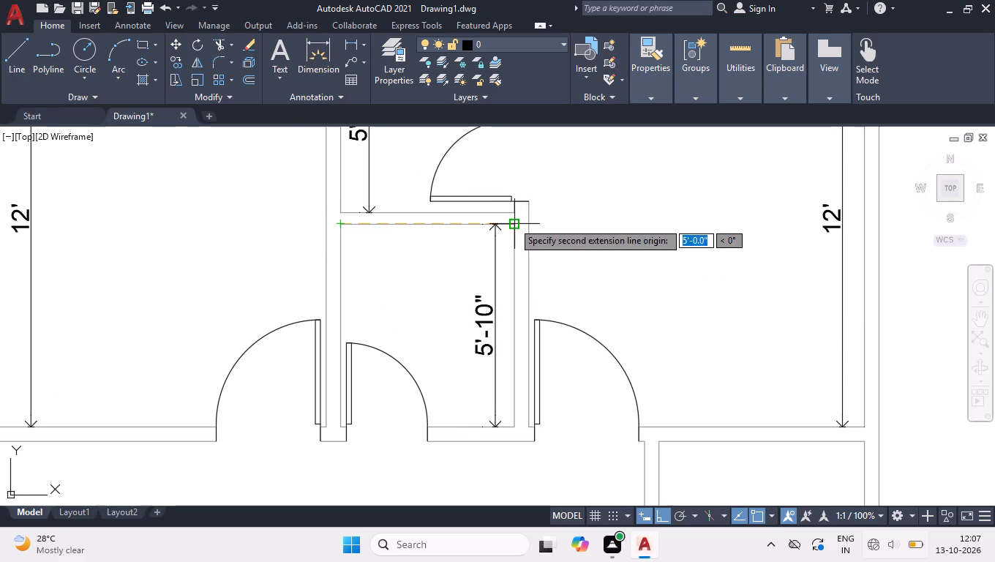
pyautogui.click(513, 222)
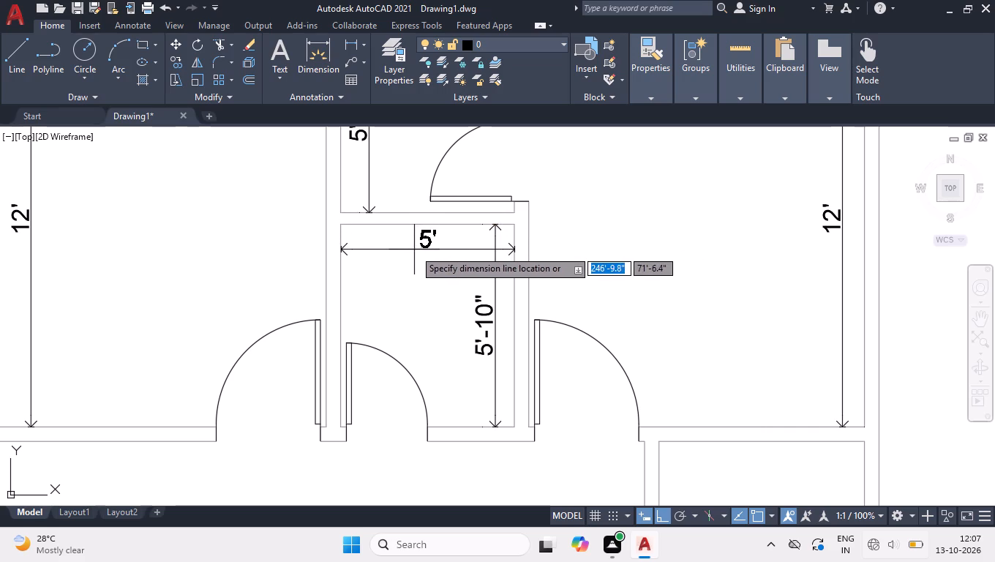
pyautogui.click(414, 250)
# Add a linear dimension across the middle hall from the left wall's inner face to the short partition, just below the hall's top wall.
pyautogui.scroll(-1, 533, 231)
pyautogui.scroll(-1, 470, 148)
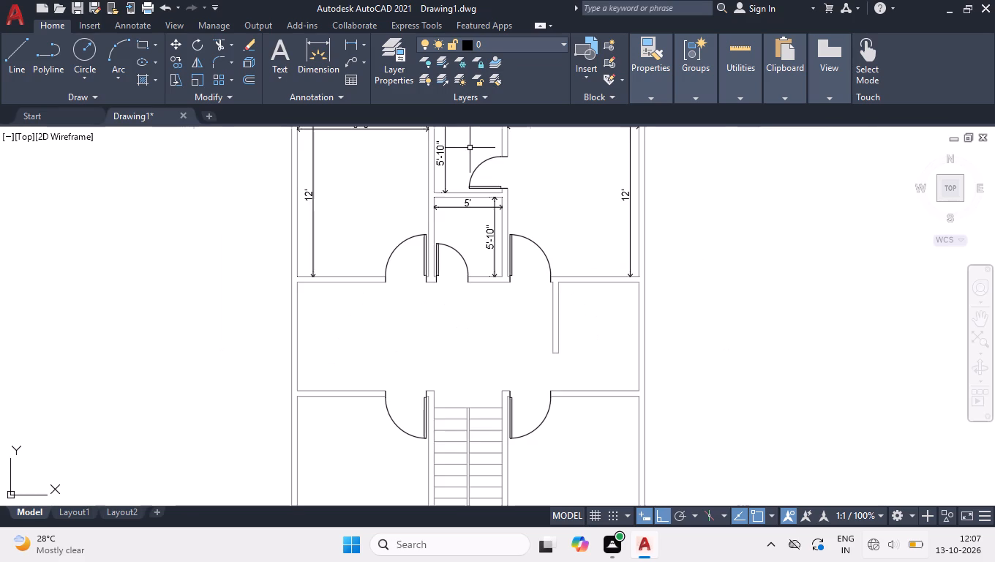
pyautogui.scroll(1, 481, 421)
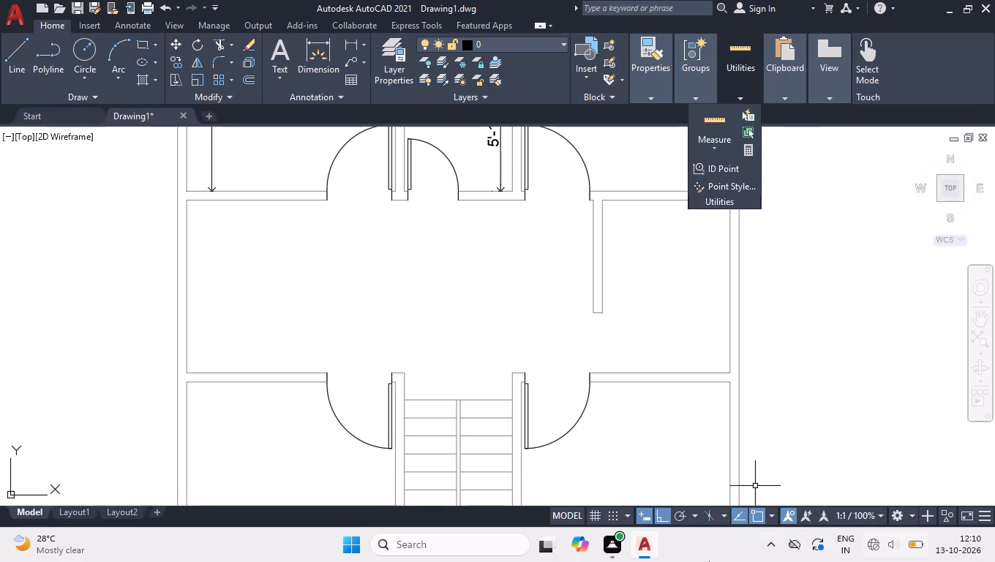
pyautogui.press('space')
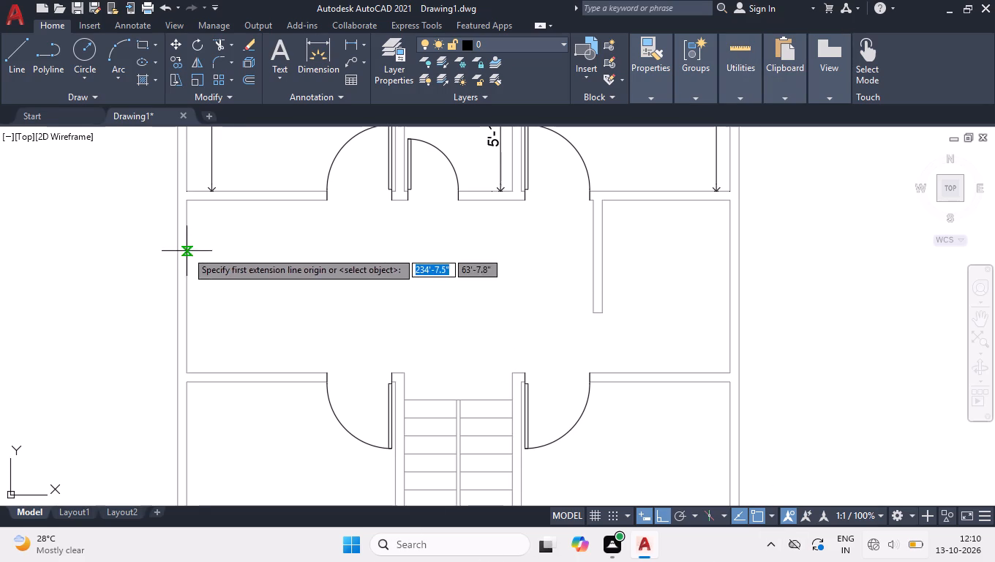
pyautogui.click(187, 212)
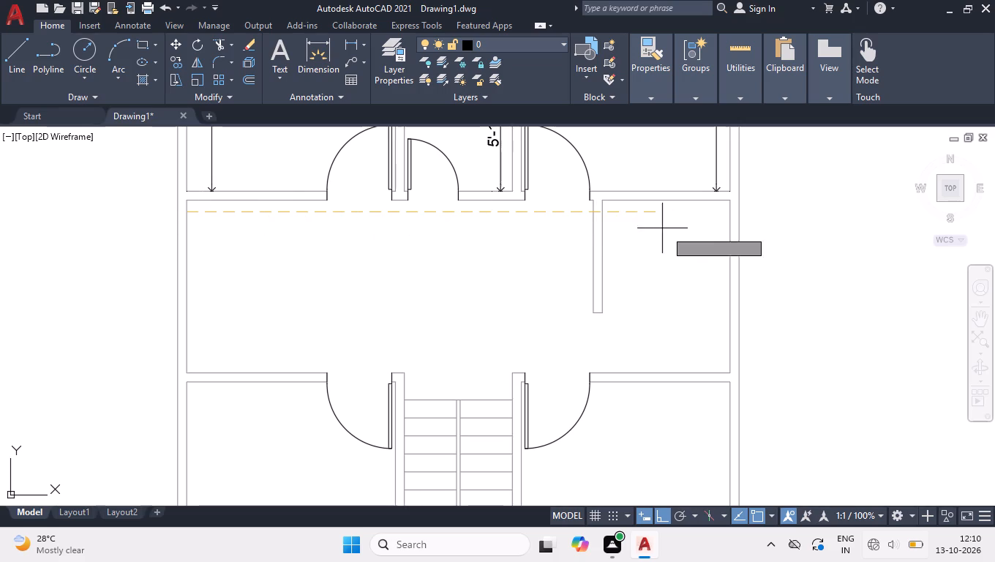
pyautogui.click(593, 212)
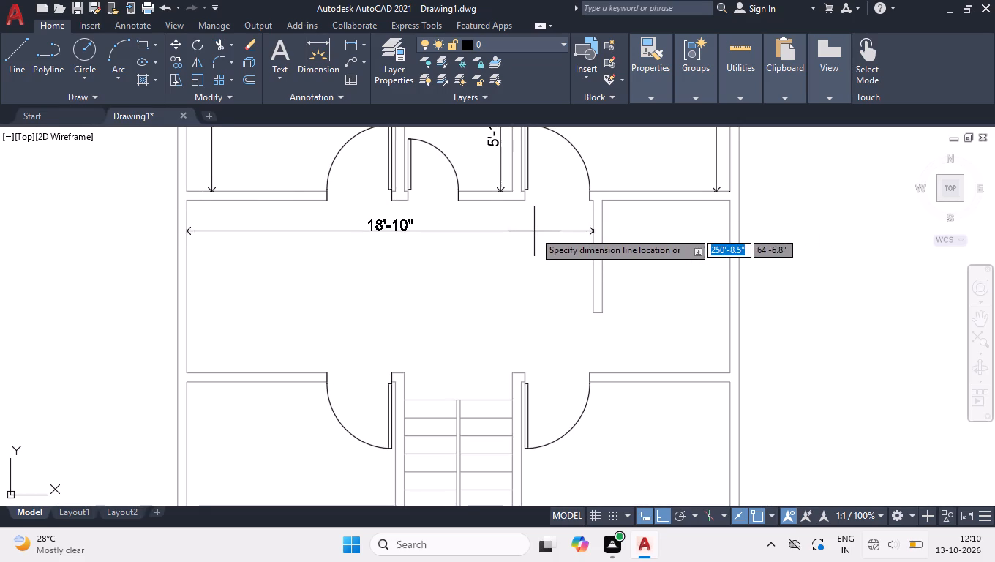
pyautogui.click(531, 228)
# Add a vertical linear dimension for the middle hall's inner height, placing it just inside the left wall.
pyautogui.press('space')
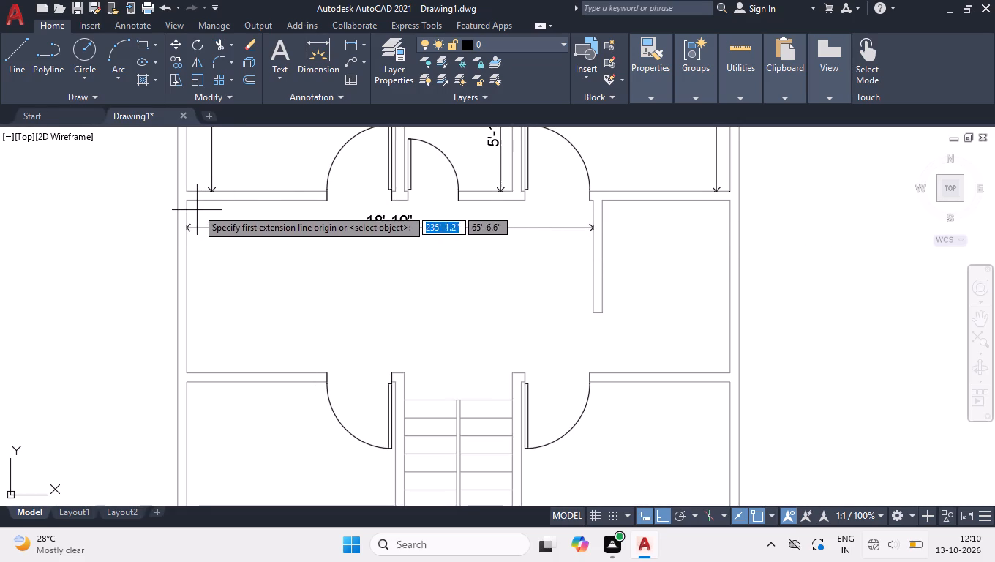
pyautogui.click(189, 204)
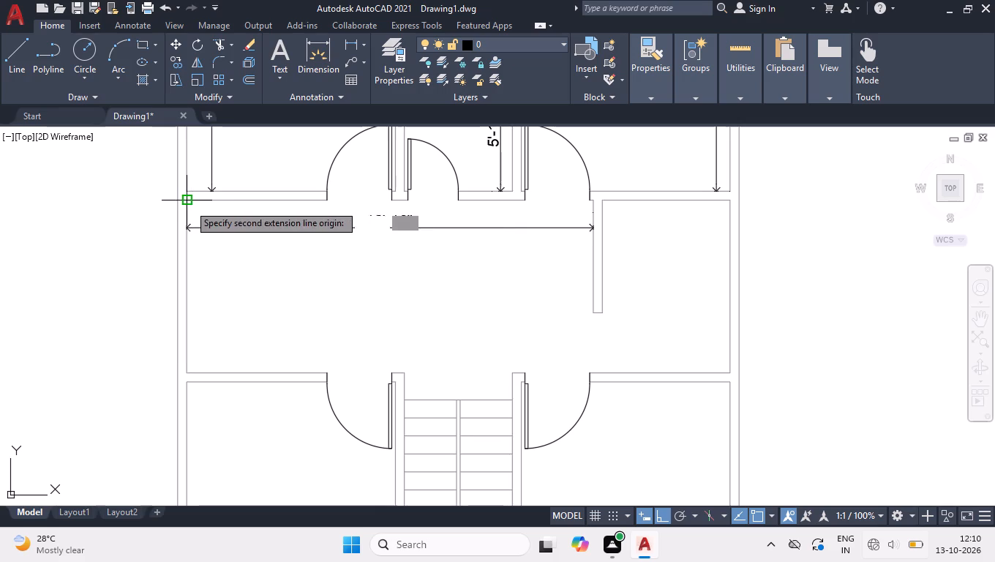
pyautogui.click(186, 371)
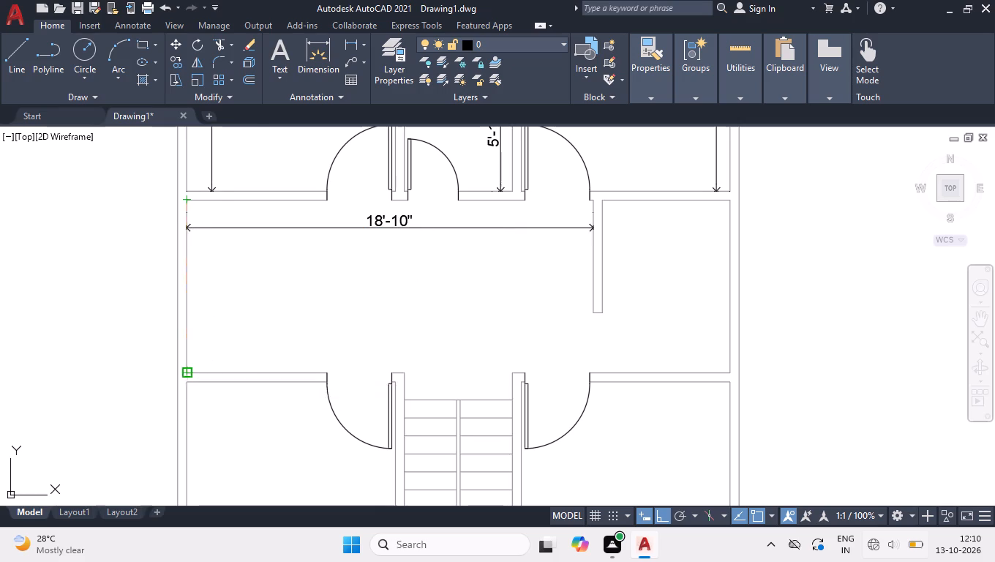
pyautogui.click(206, 279)
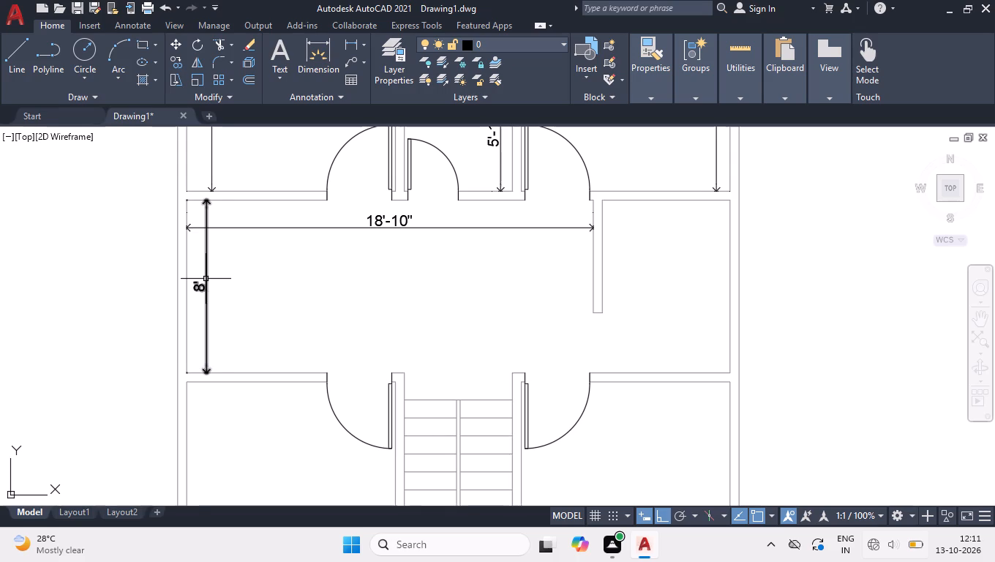
# Add a vertical linear dimension along the right side of the middle hall, placing it just inside the right wall.
pyautogui.press('space')
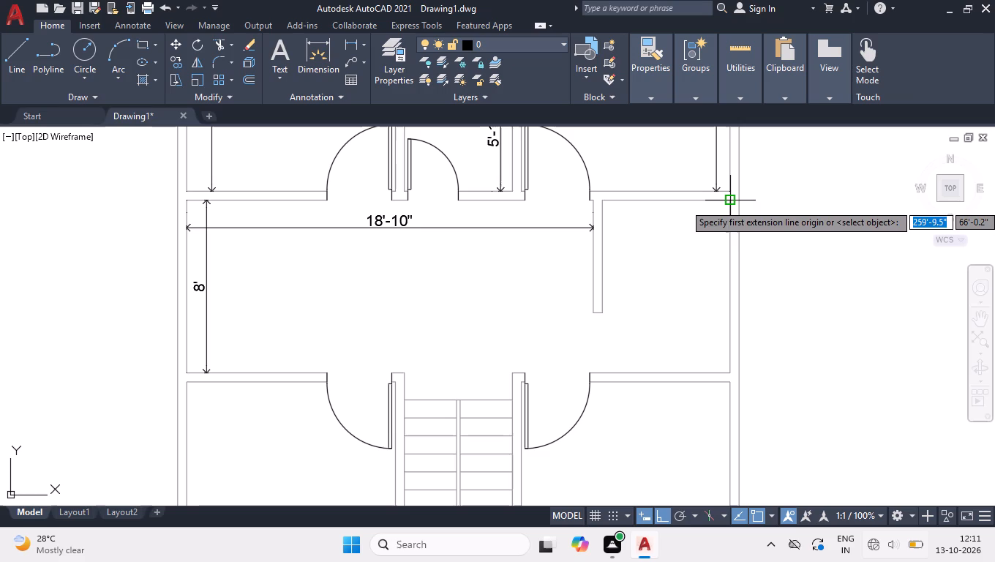
pyautogui.click(727, 200)
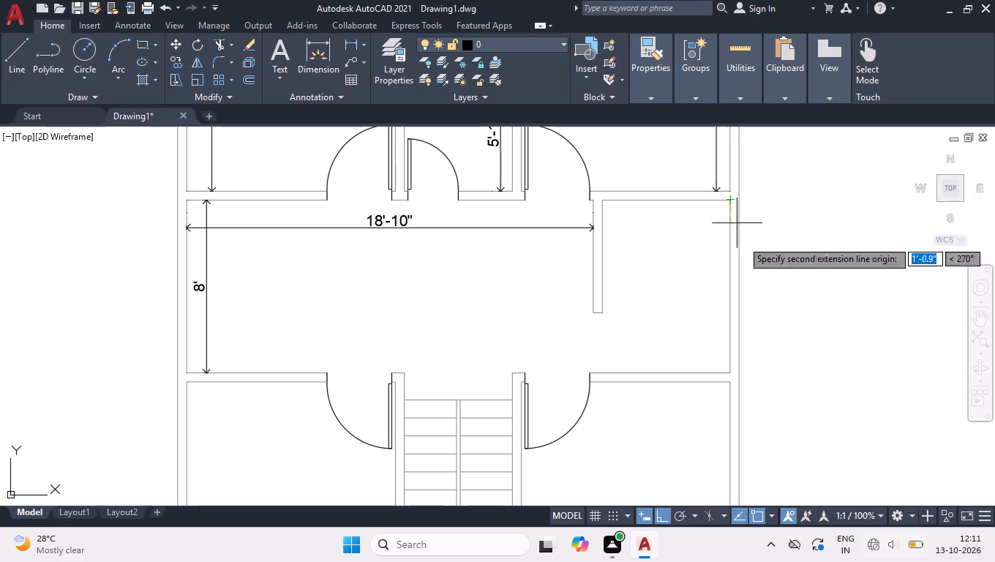
pyautogui.click(728, 375)
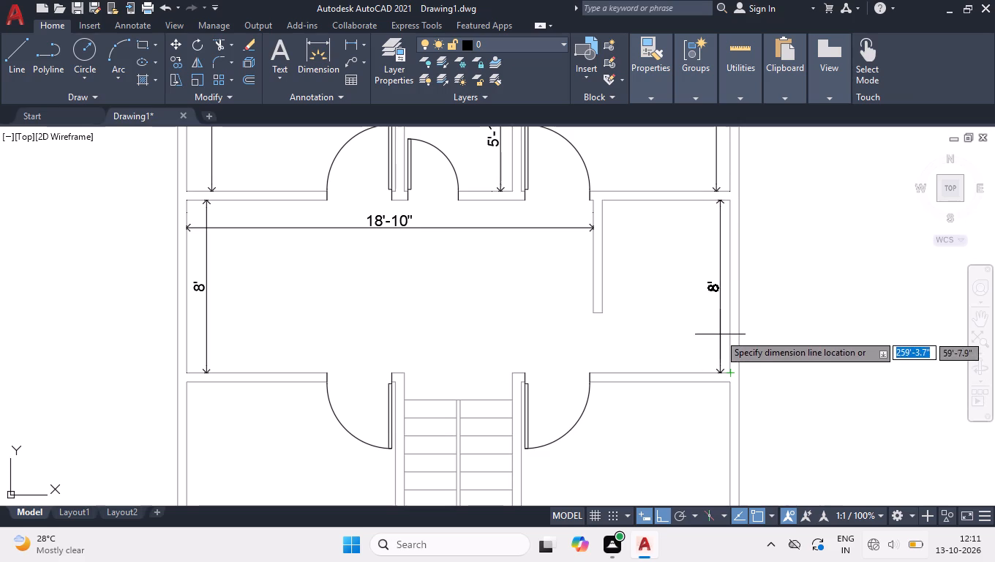
pyautogui.click(721, 315)
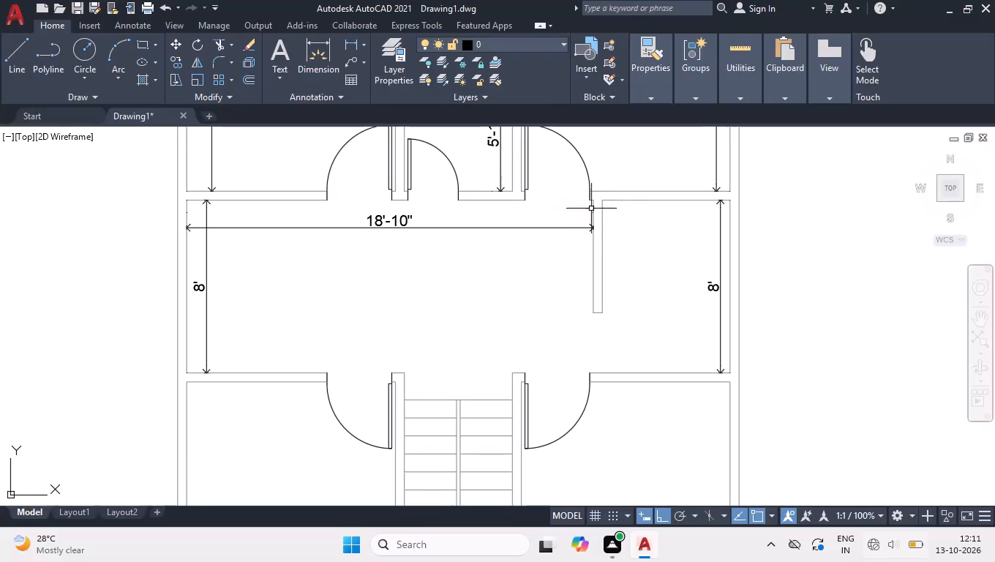
# Add a linear dimension from the short partition's right face to the hall's right wall, placing it just below the top wall.
pyautogui.press('space')
pyautogui.click(606, 217)
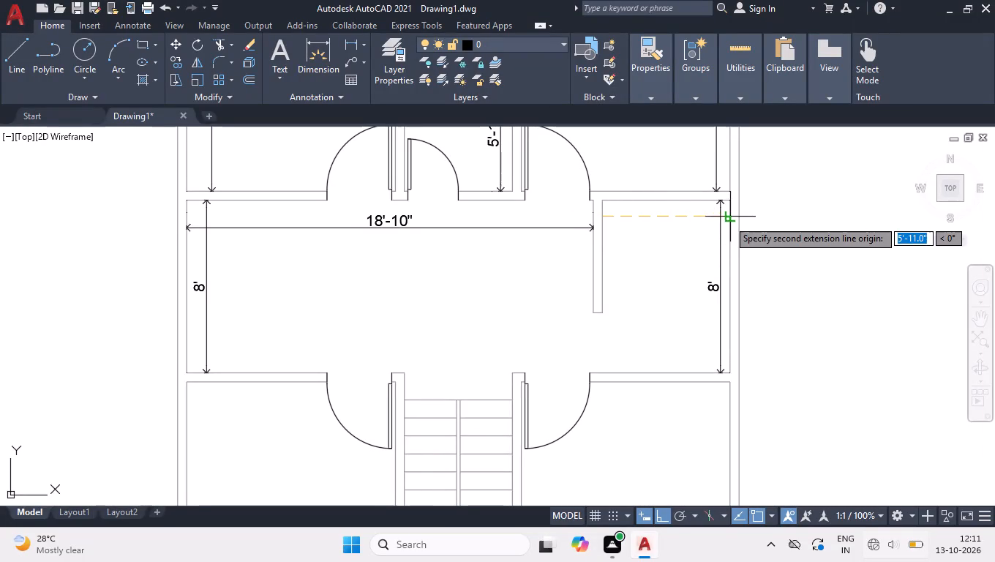
pyautogui.click(728, 220)
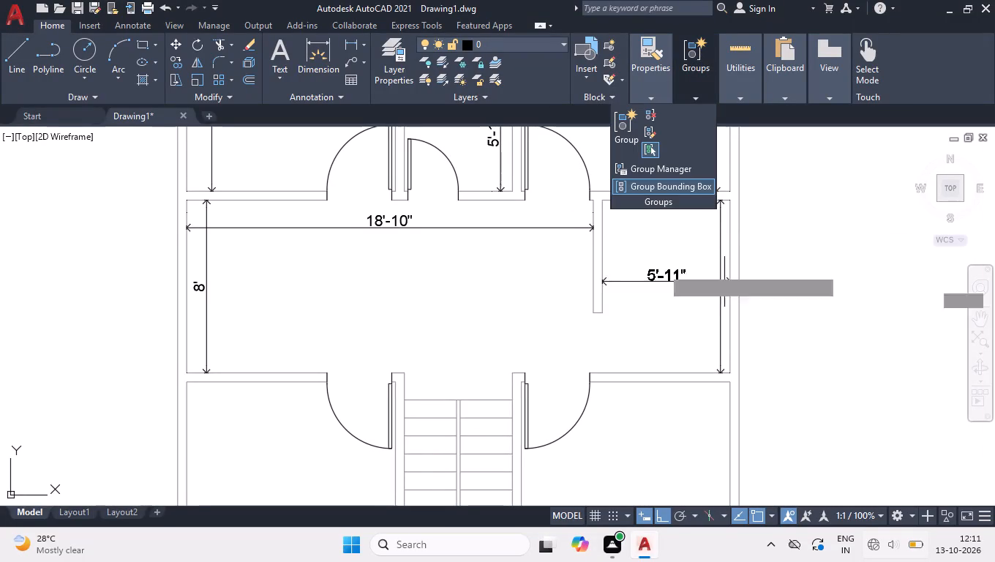
pyautogui.click(673, 222)
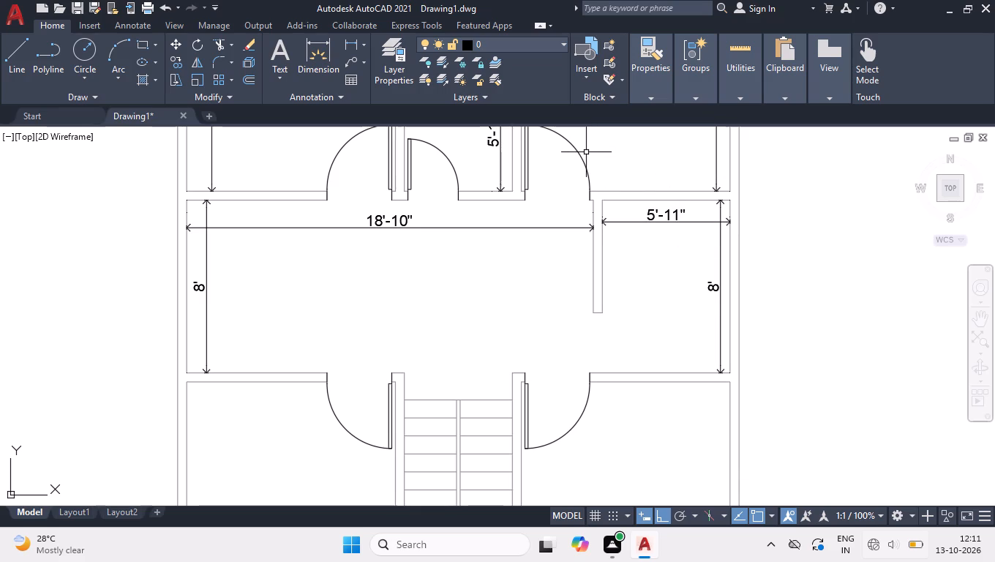
# Add a vertical linear dimension for the inner height of the room left of the staircase, placing it just inside its left wall.
pyautogui.scroll(-1, 586, 152)
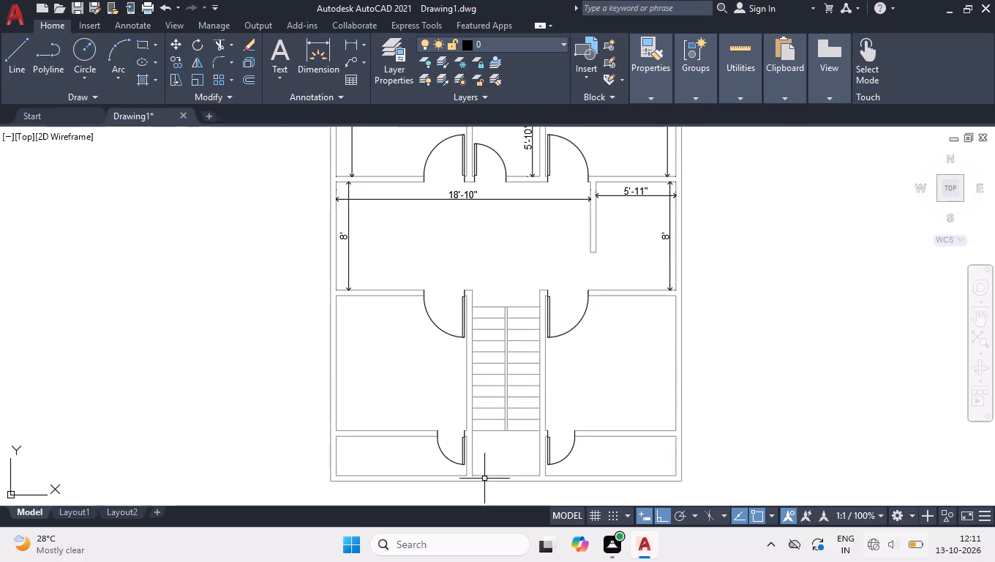
pyautogui.scroll(1, 489, 476)
pyautogui.scroll(1, 917, 389)
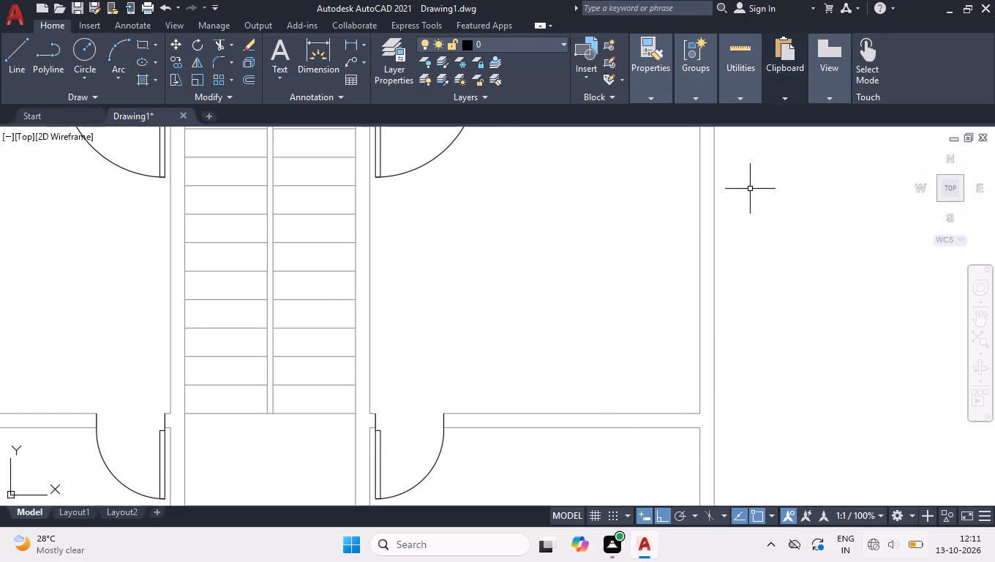
pyautogui.scroll(-1, 556, 366)
pyautogui.press('space')
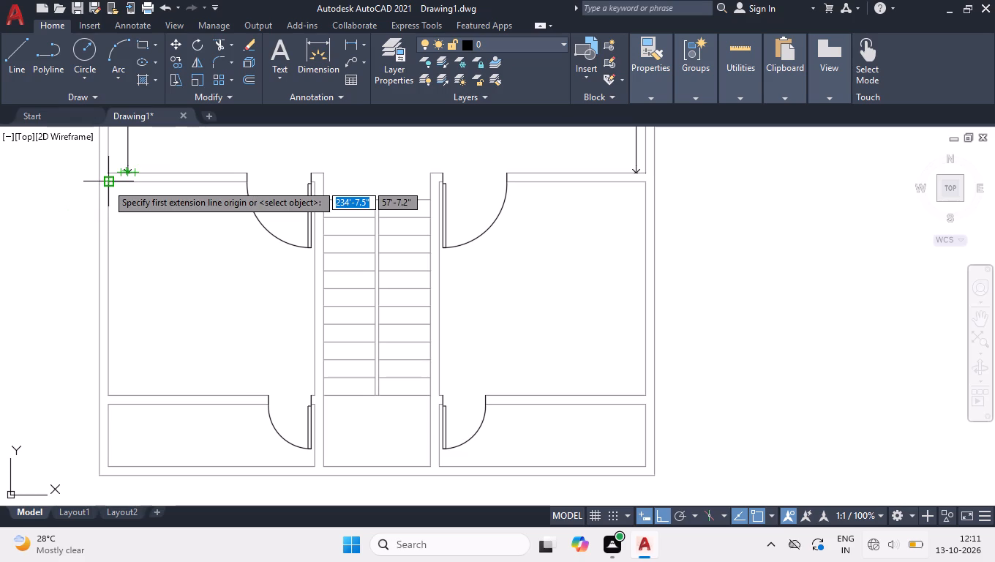
pyautogui.click(108, 186)
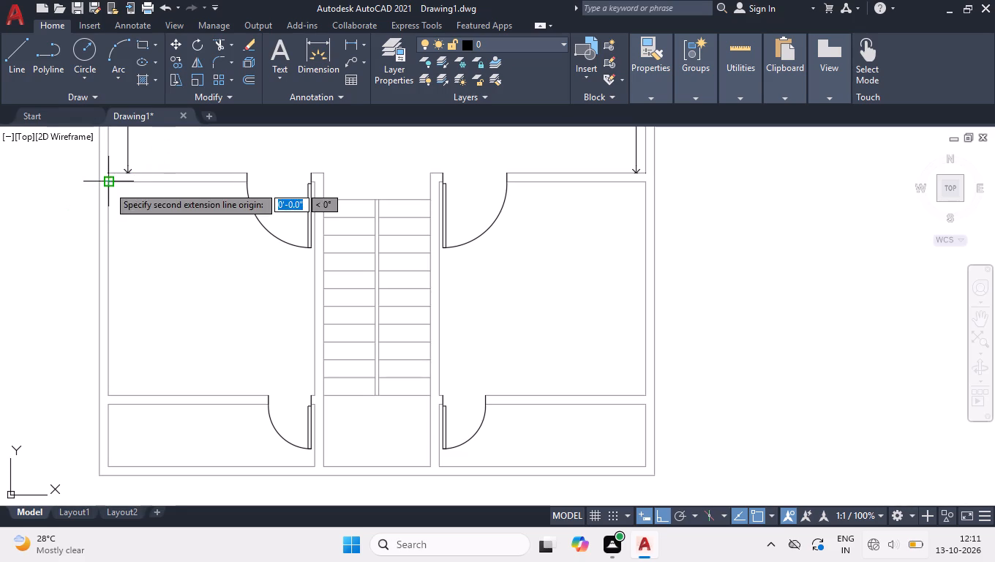
pyautogui.doubleClick(107, 400)
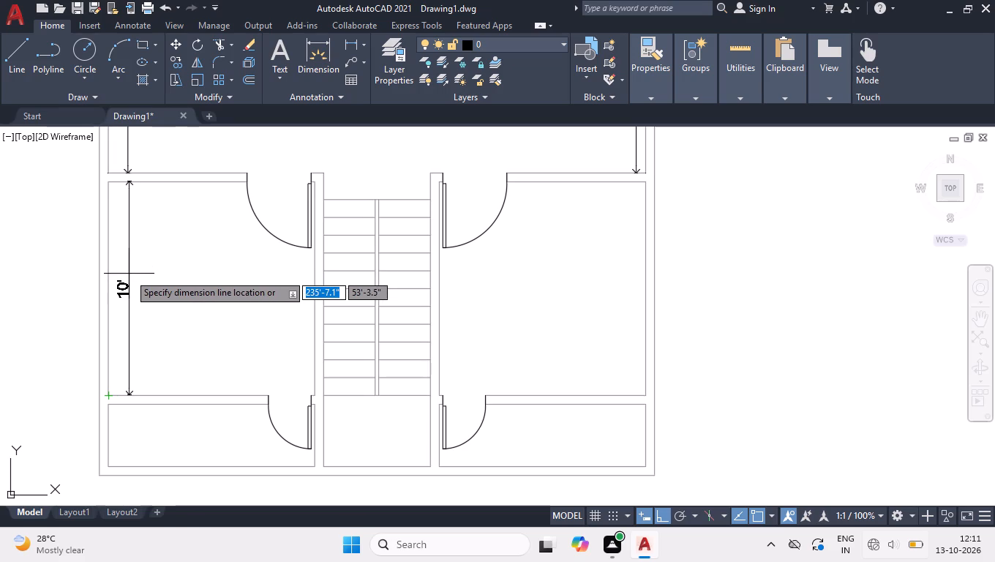
pyautogui.click(129, 274)
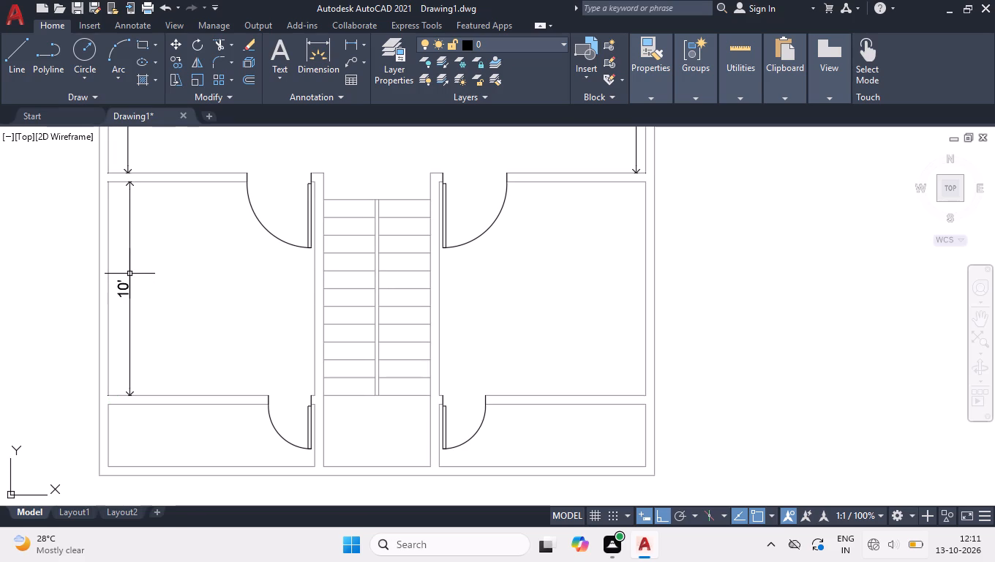
# Add a linear dimension across the inner width of the room left of the staircase, placing it just above its bottom wall.
pyautogui.press('space')
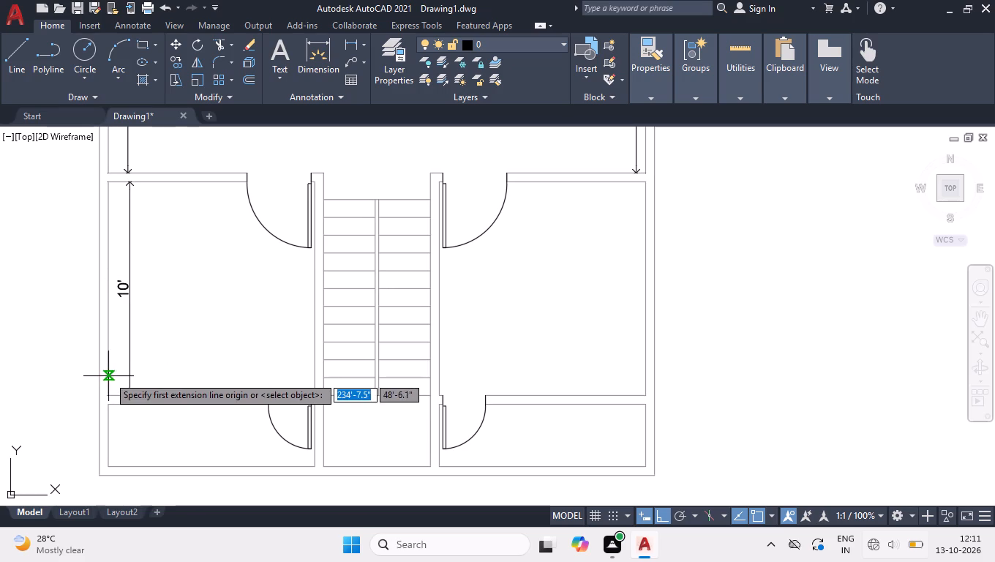
pyautogui.click(108, 376)
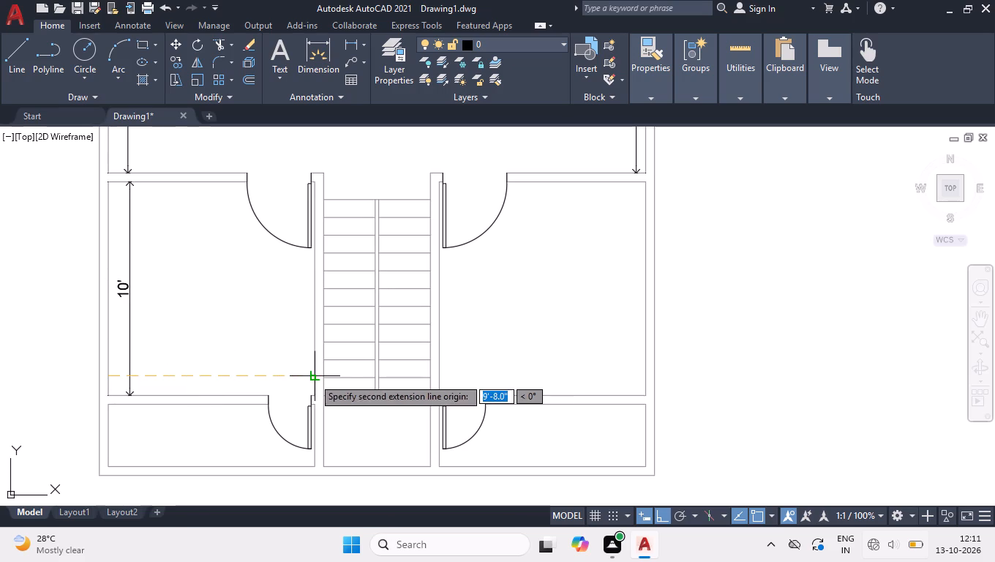
pyautogui.click(313, 378)
pyautogui.click(299, 378)
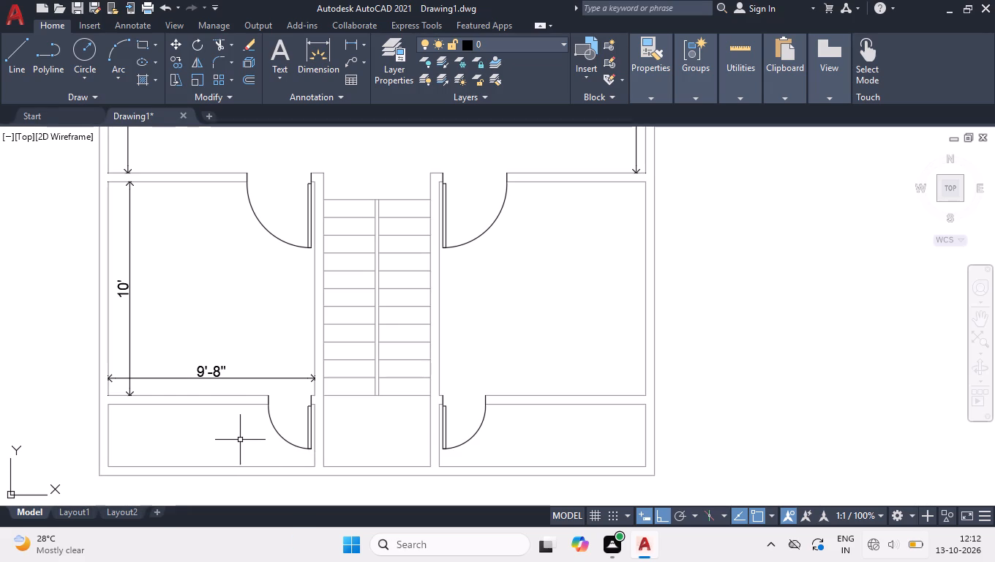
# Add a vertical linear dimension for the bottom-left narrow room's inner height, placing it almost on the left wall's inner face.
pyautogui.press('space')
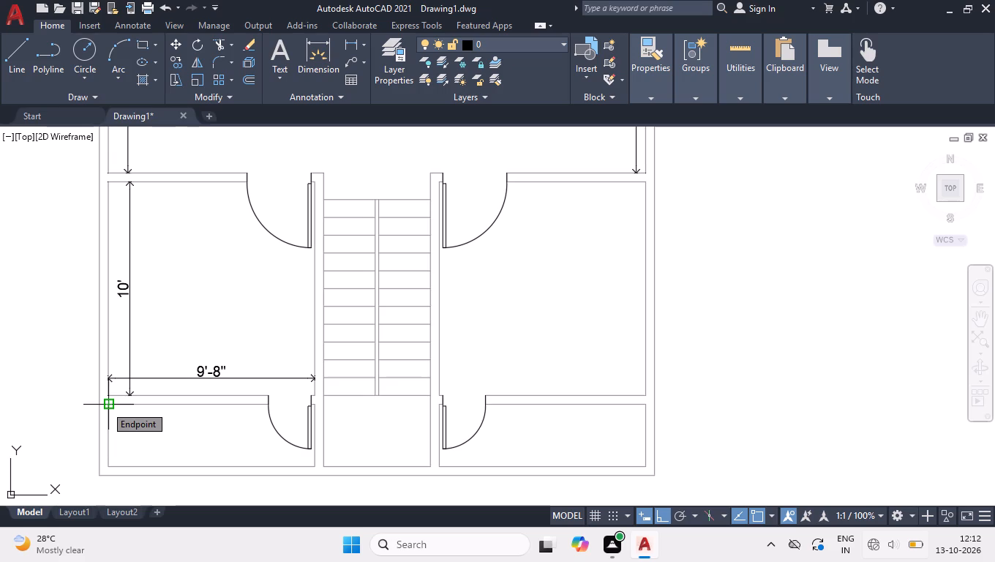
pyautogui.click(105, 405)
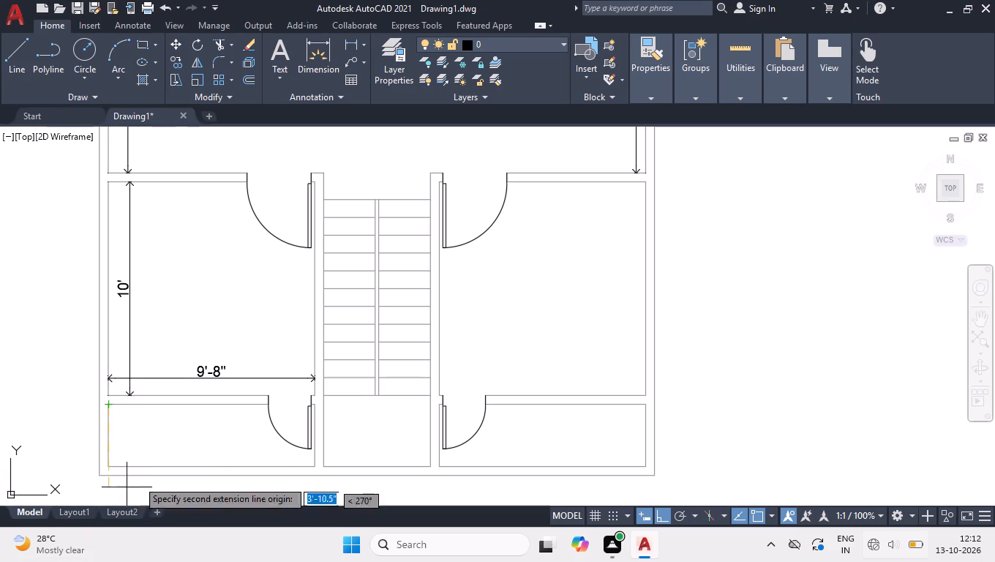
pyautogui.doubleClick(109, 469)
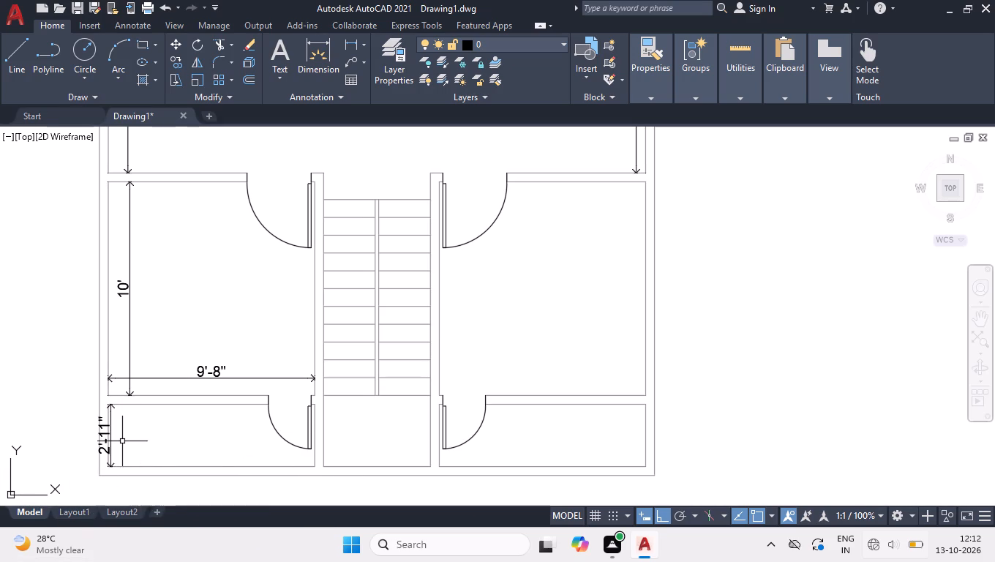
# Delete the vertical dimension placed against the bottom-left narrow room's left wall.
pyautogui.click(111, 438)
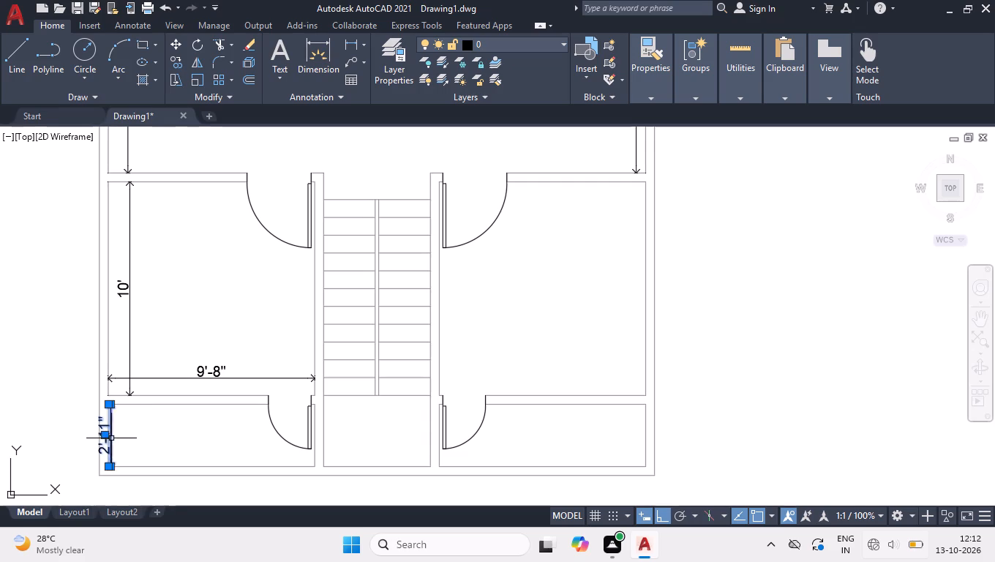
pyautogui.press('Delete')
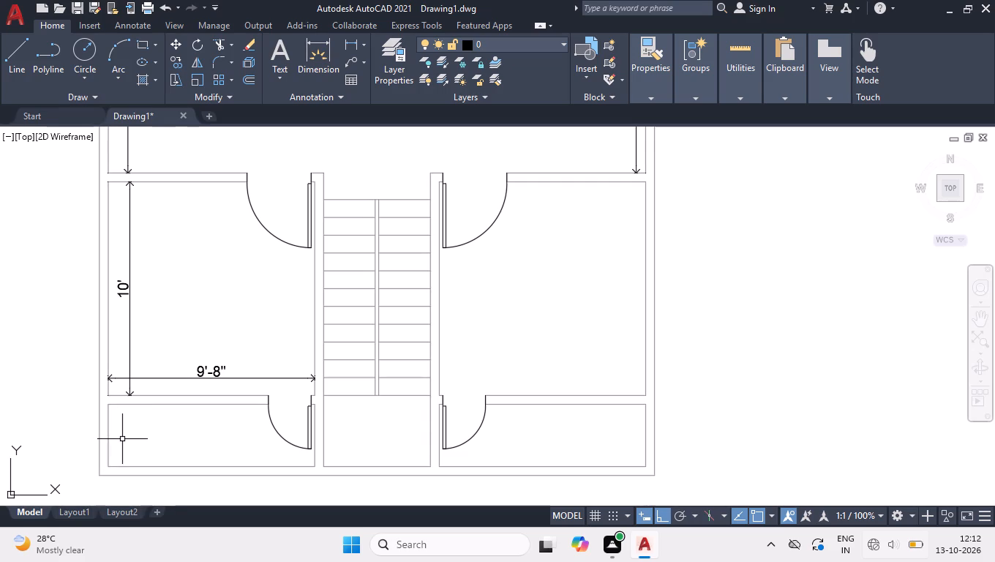
# Add a vertical linear dimension for the bottom-left narrow room's inner height, aligning it roughly below the height dimension of the room above.
pyautogui.press('d')
pyautogui.press('l')
pyautogui.press('i')
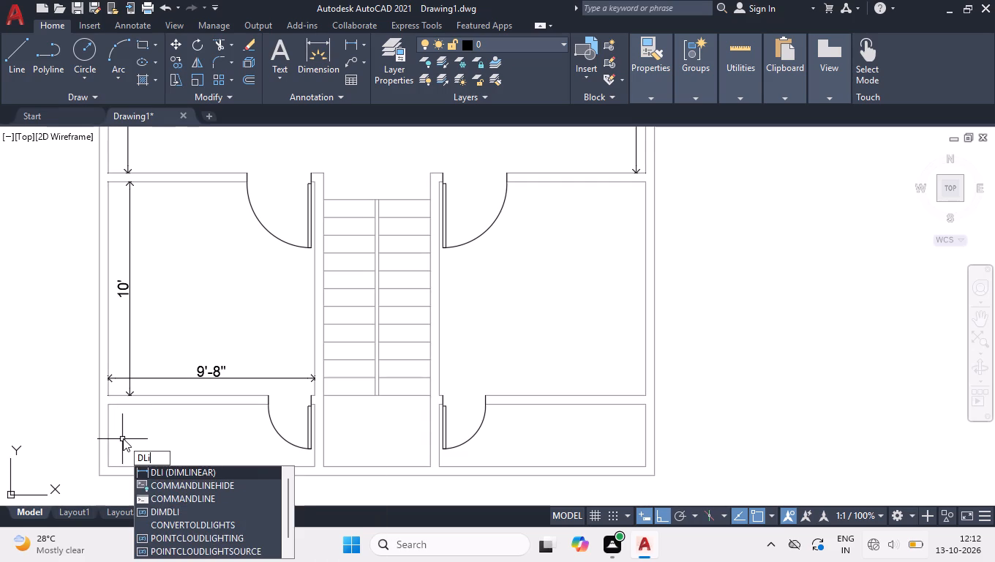
pyautogui.press('Return')
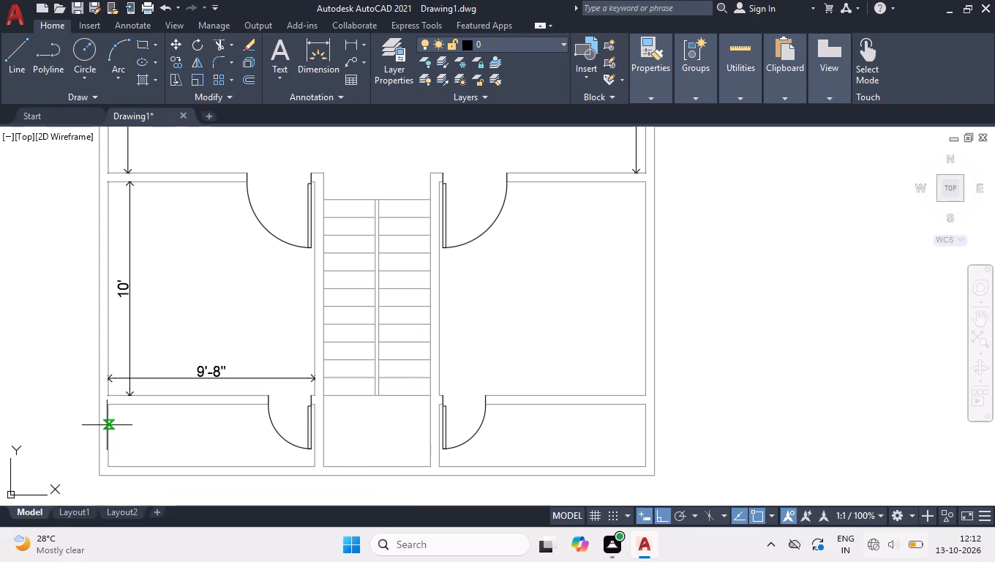
pyautogui.click(107, 405)
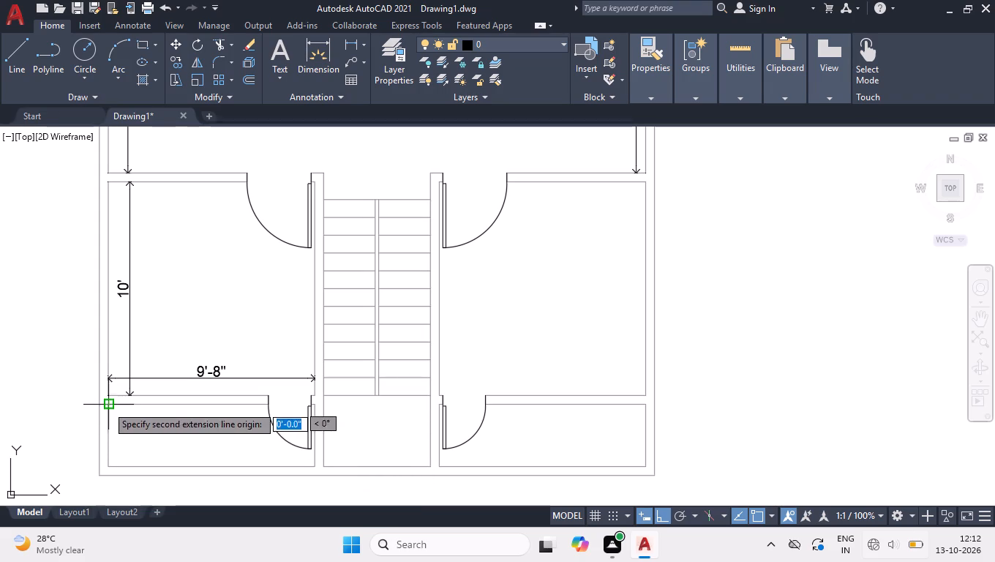
pyautogui.click(108, 465)
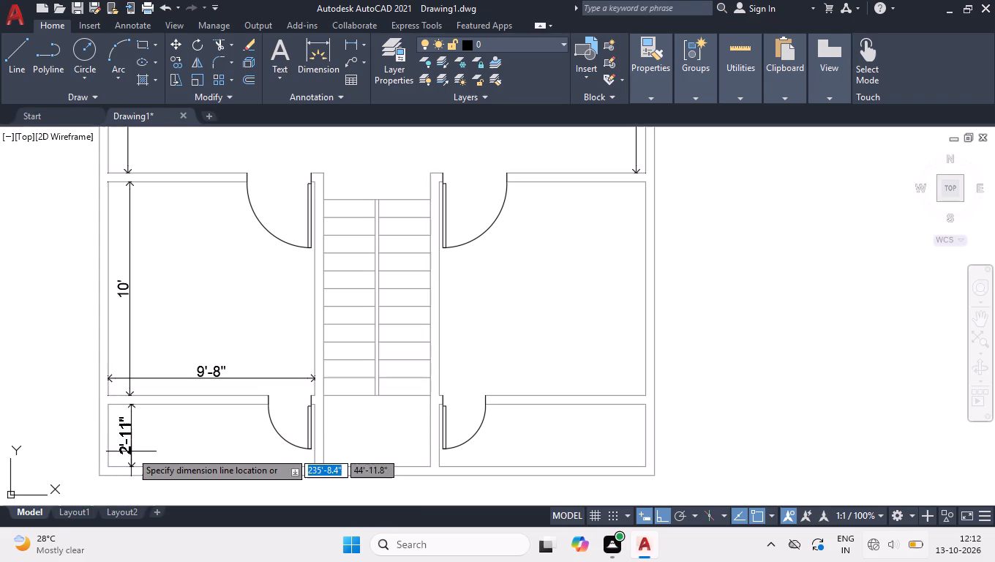
pyautogui.click(130, 443)
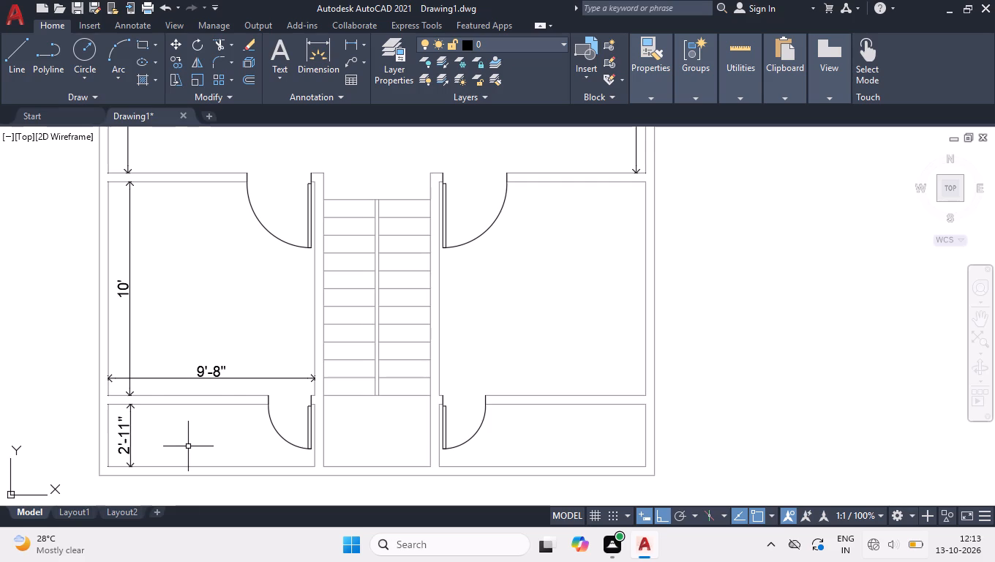
# Add a vertical linear dimension for the inner height of the room right of the staircase, placing it just inside its right wall.
pyautogui.press('space')
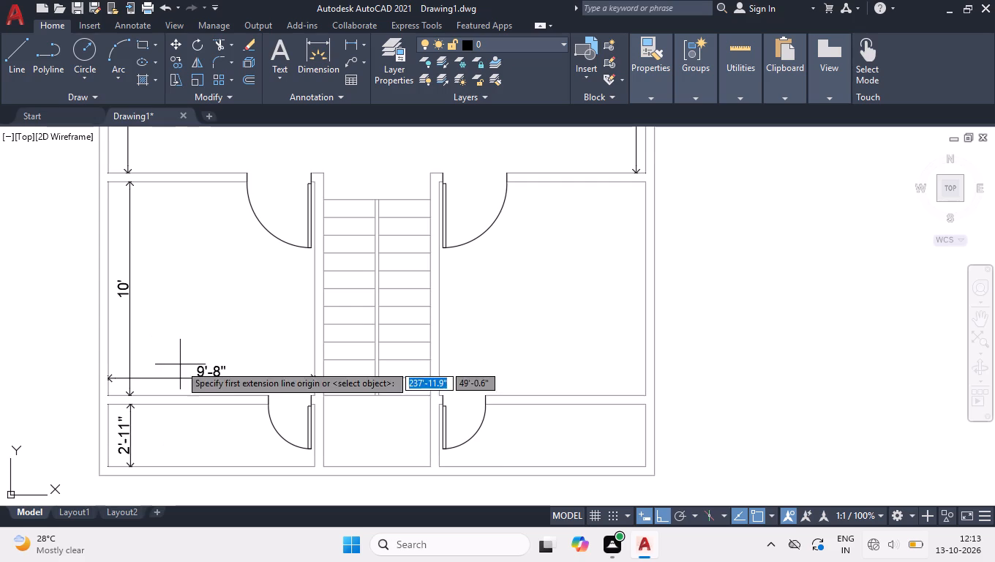
pyautogui.click(647, 184)
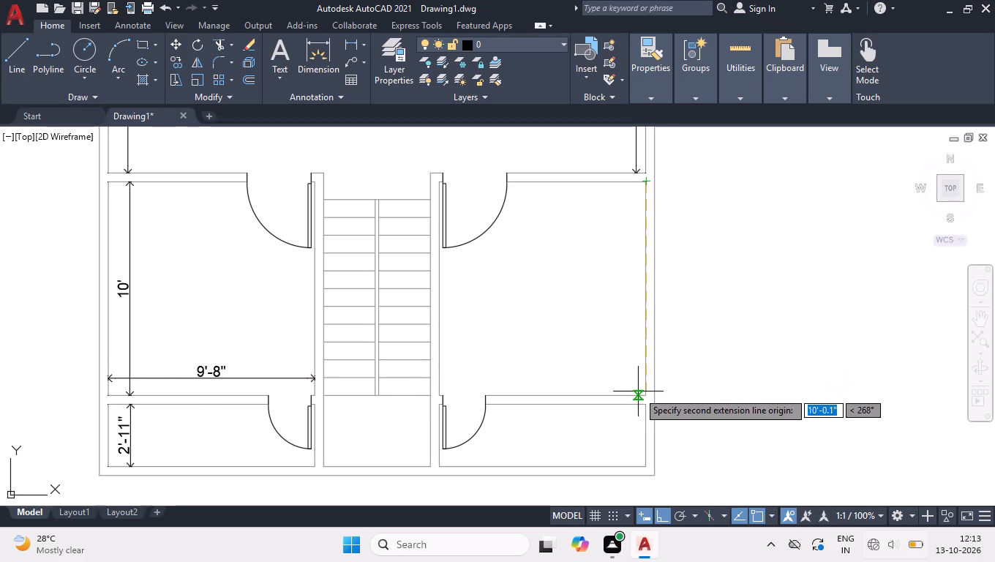
pyautogui.click(644, 397)
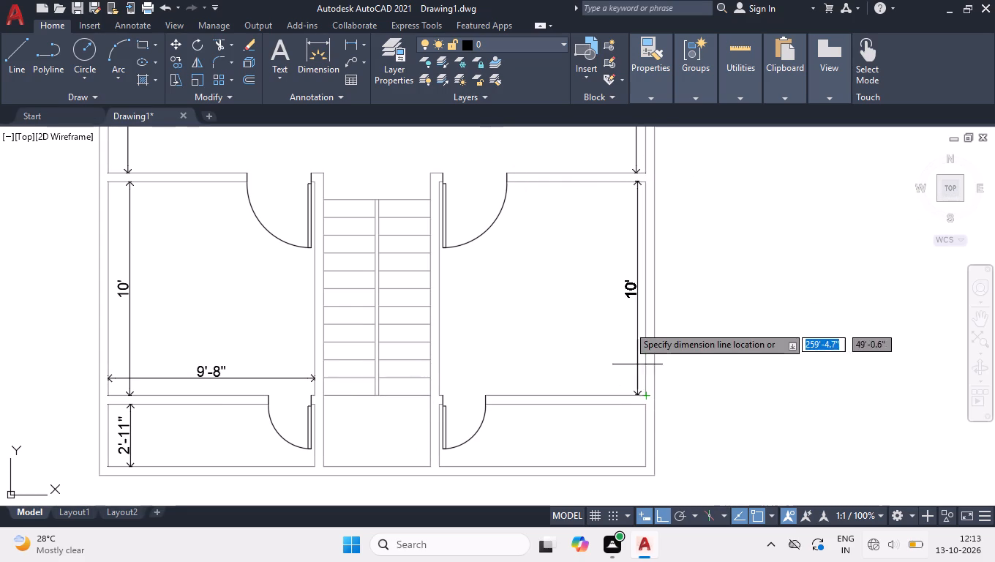
pyautogui.click(634, 285)
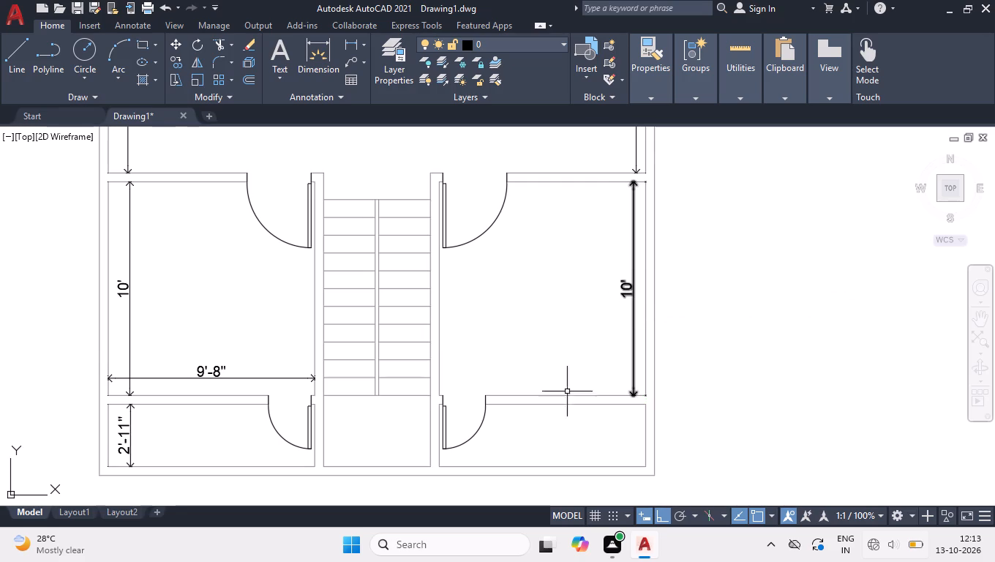
# Add a linear dimension across the inner width of the room right of the staircase, placing it just above its bottom wall.
pyautogui.press('space')
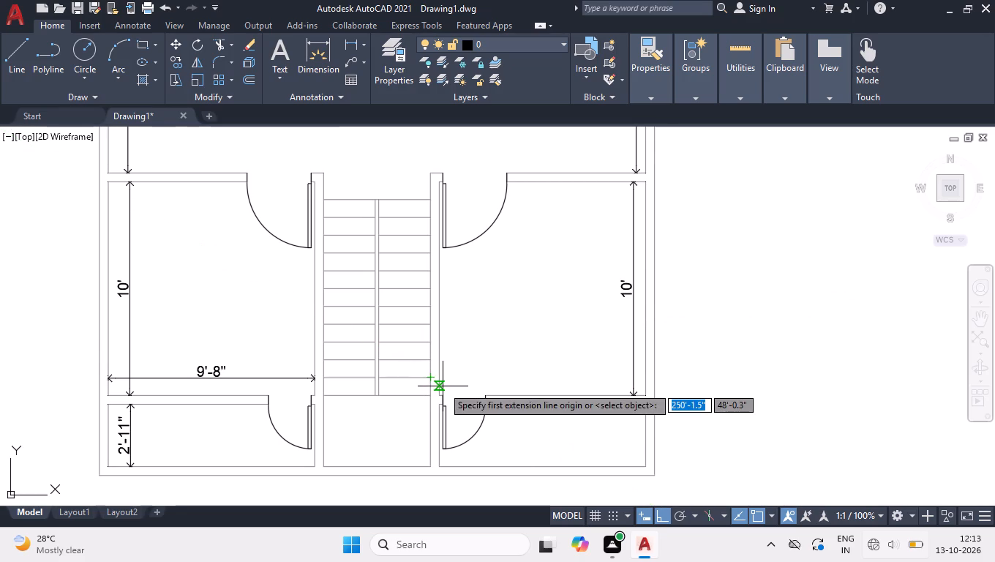
pyautogui.click(443, 386)
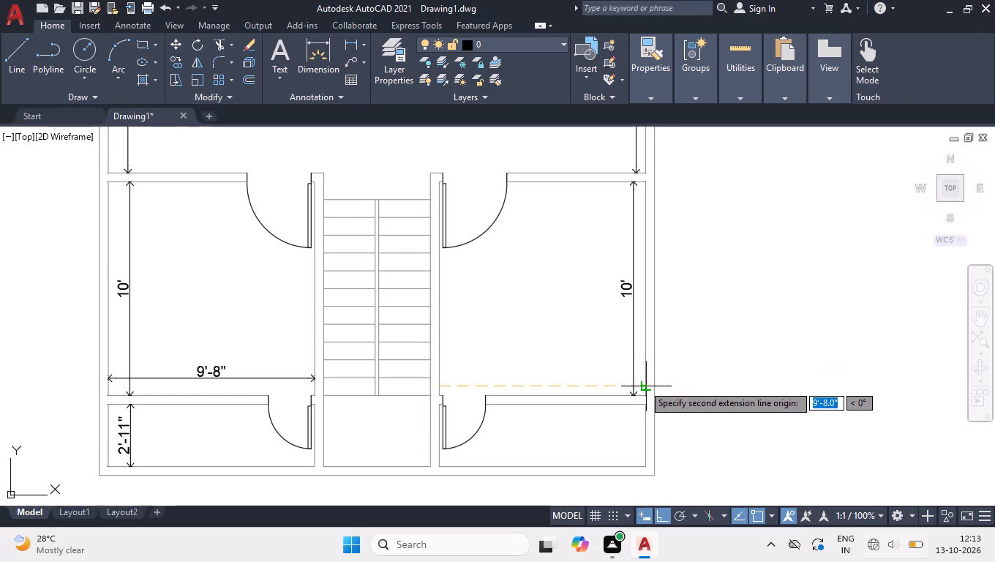
pyautogui.click(643, 387)
pyautogui.click(580, 378)
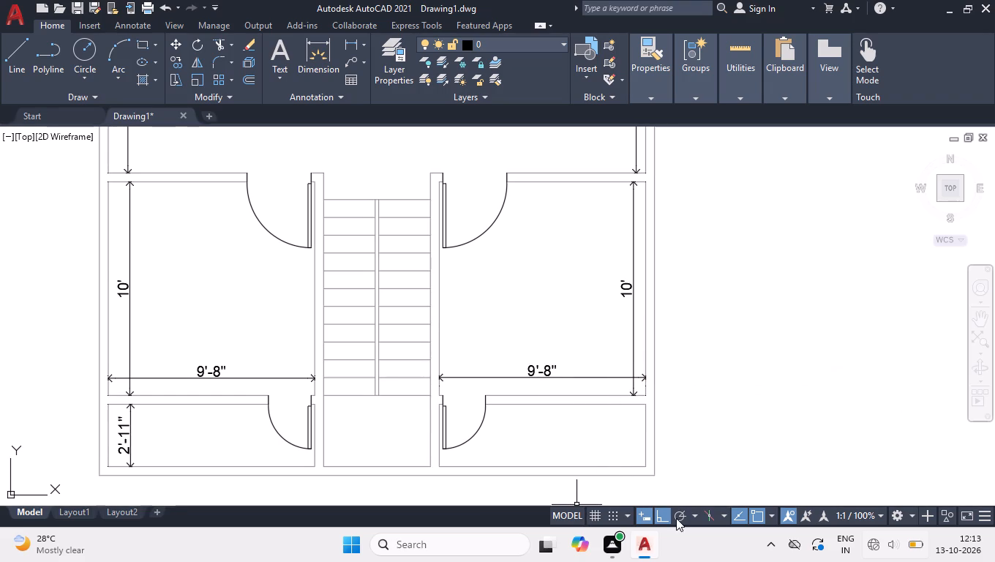
# Add a vertical linear dimension for the bottom-right narrow room's inner height, placing it just inside its right wall.
pyautogui.scroll(-1, 720, 511)
pyautogui.scroll(-2, 441, 426)
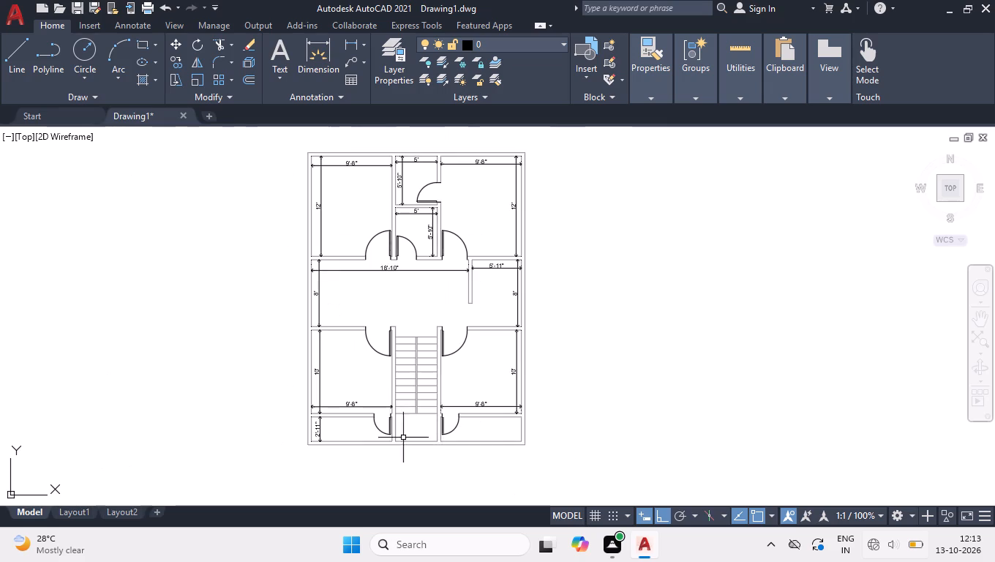
pyautogui.scroll(2, 403, 438)
pyautogui.press('space')
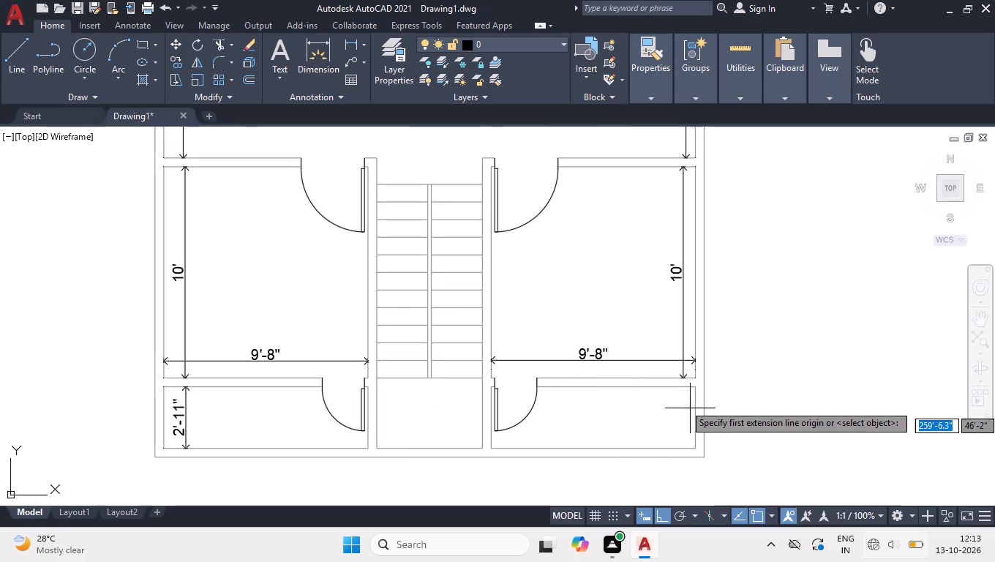
pyautogui.click(691, 390)
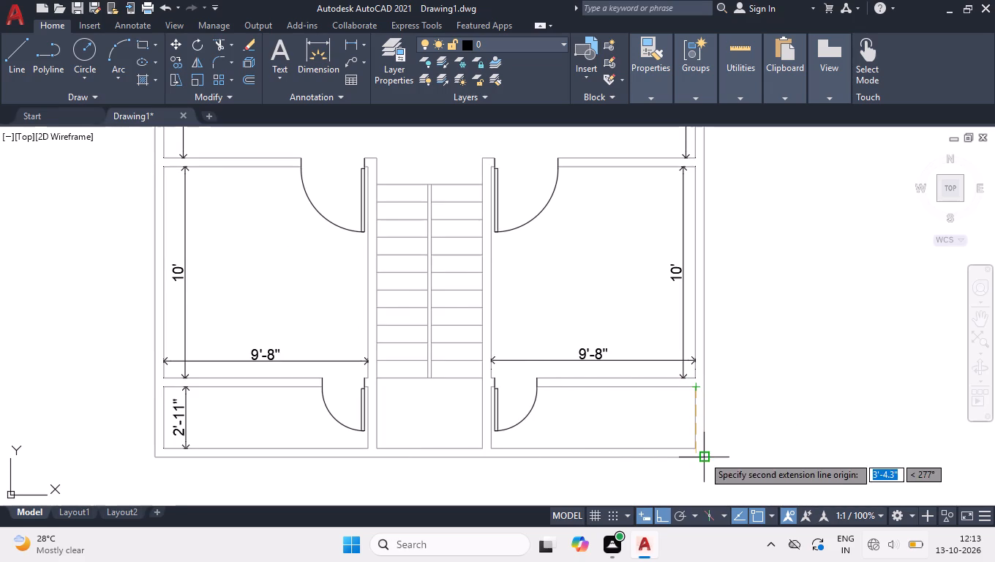
pyautogui.click(696, 449)
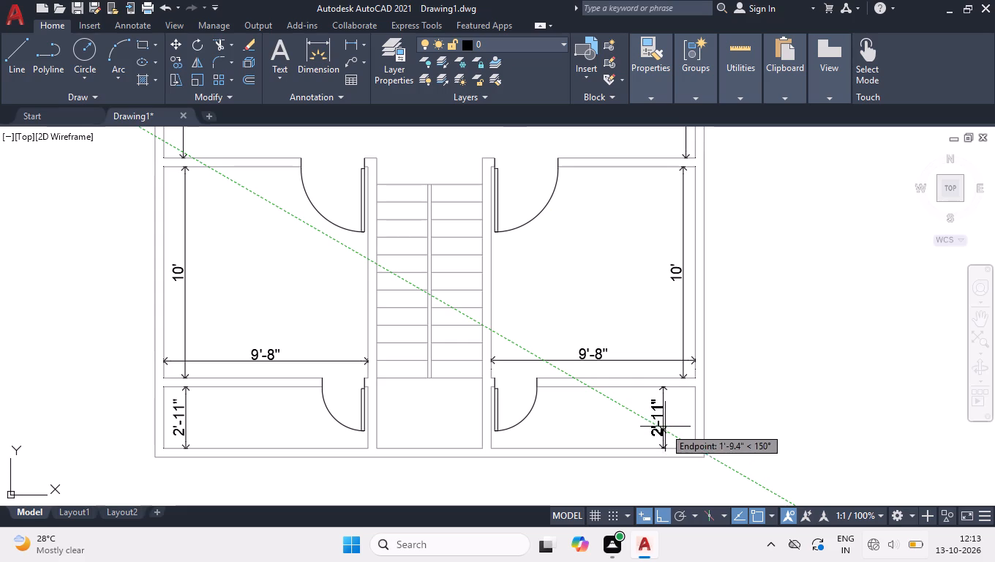
pyautogui.click(676, 422)
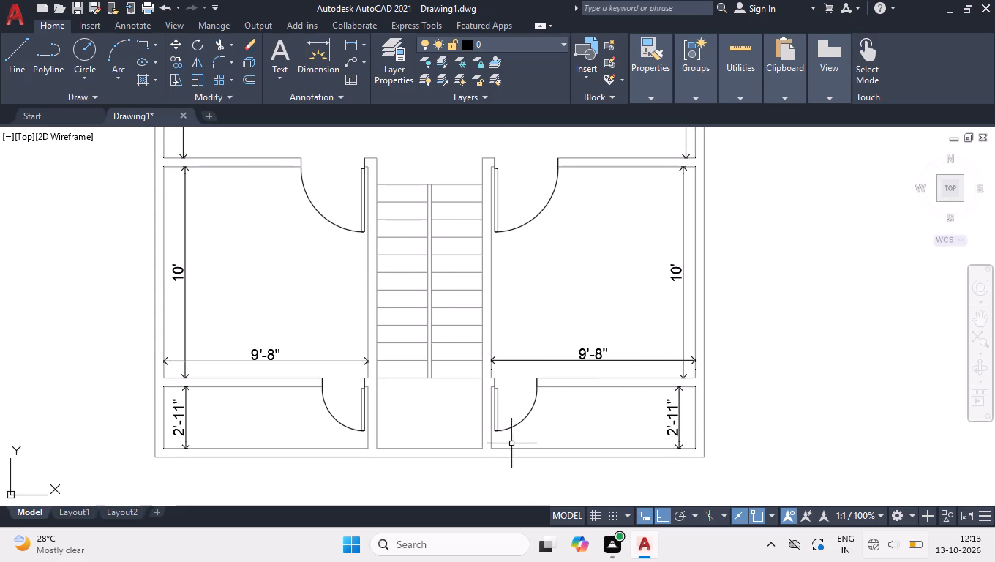
# Add a vertical linear dimension for the height of the space below the staircase, placing it just inside its left wall.
pyautogui.press('space')
pyautogui.click(373, 375)
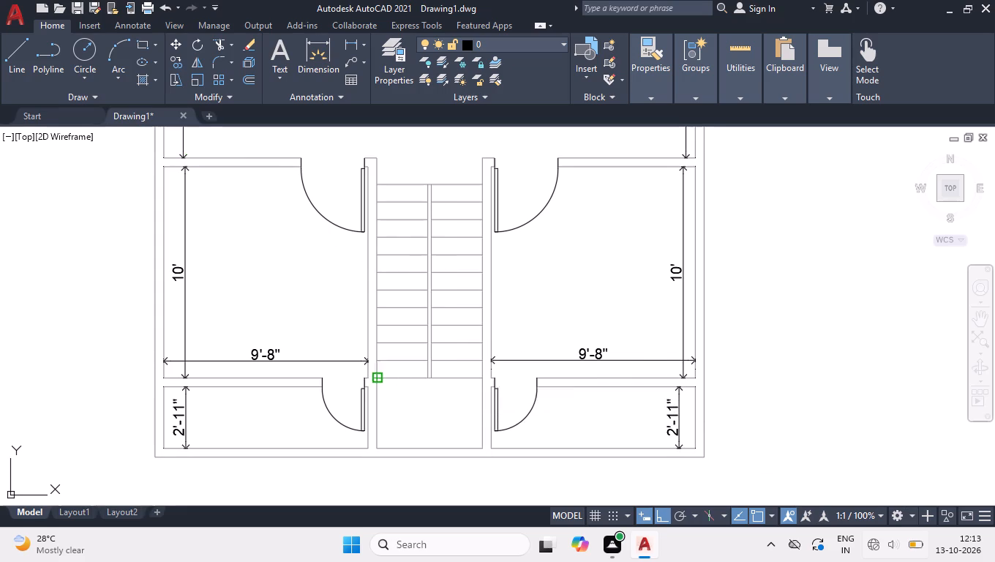
pyautogui.click(378, 449)
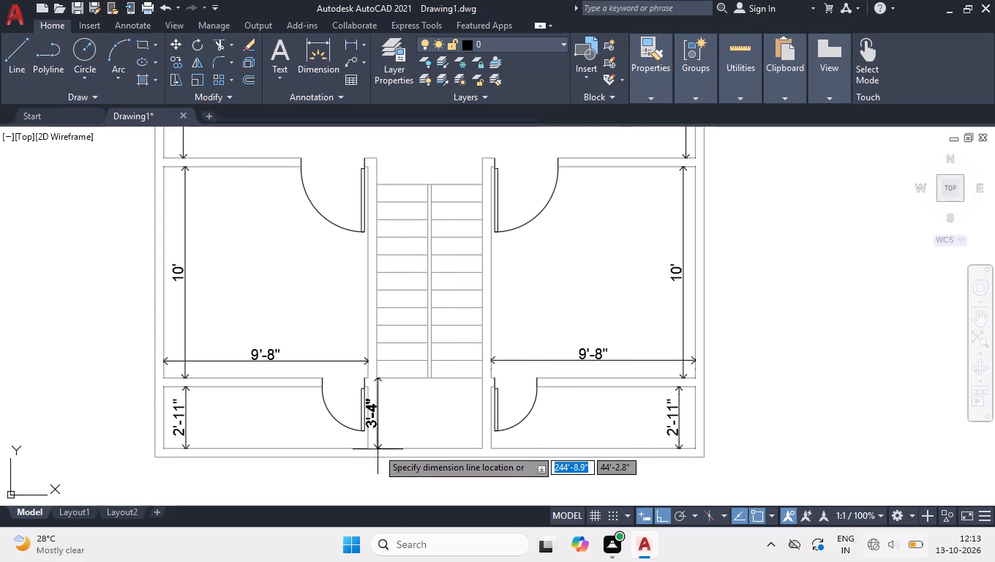
pyautogui.click(394, 425)
# Add a horizontal linear dimension across the inner width of the space below the staircase, placing it just above its bottom wall.
pyautogui.press('space')
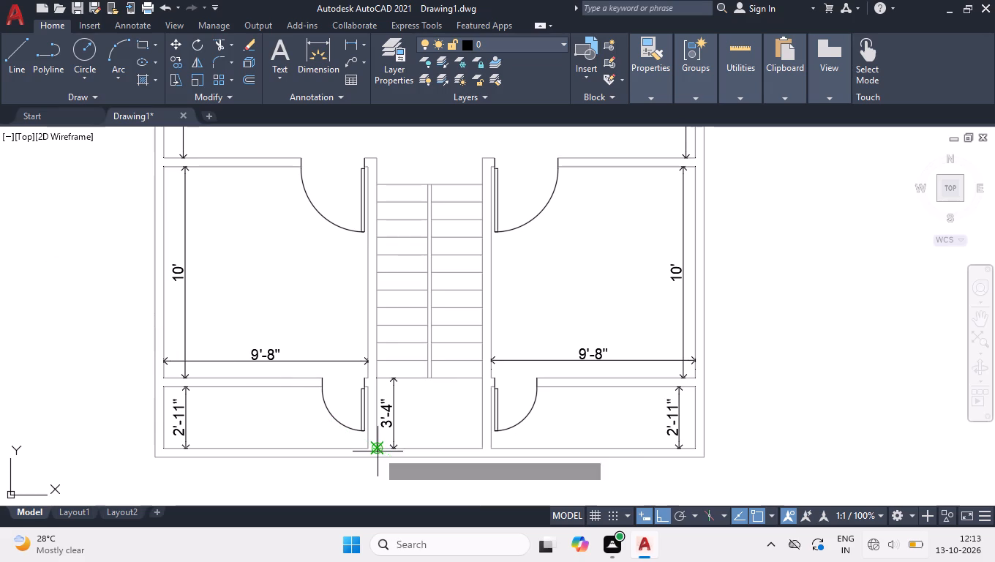
pyautogui.doubleClick(376, 451)
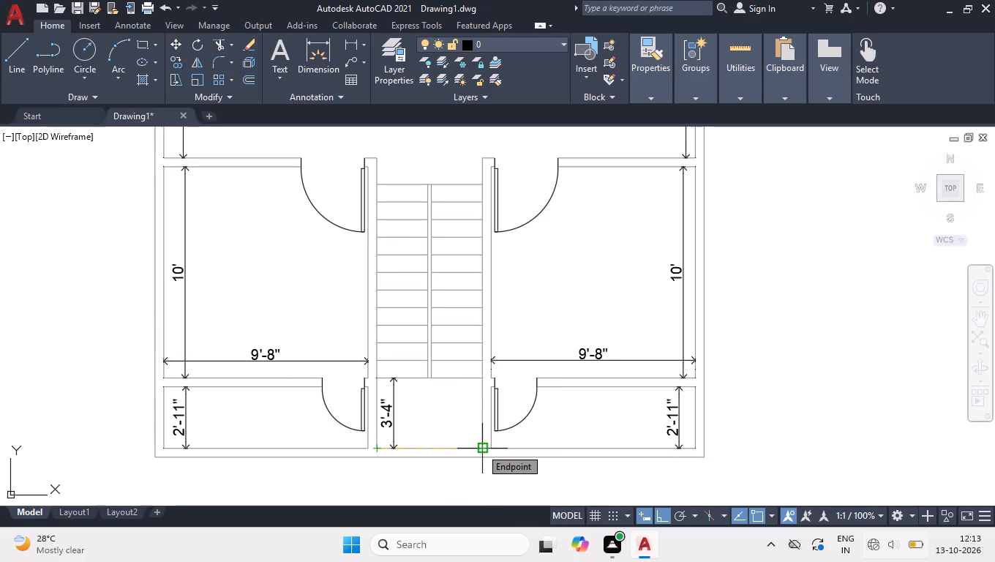
pyautogui.click(481, 448)
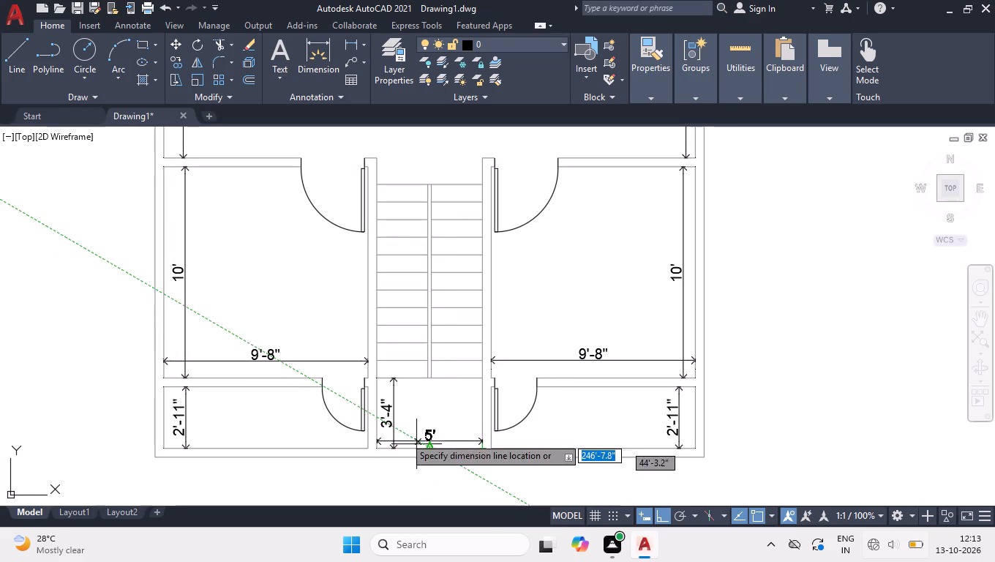
pyautogui.scroll(4, 426, 443)
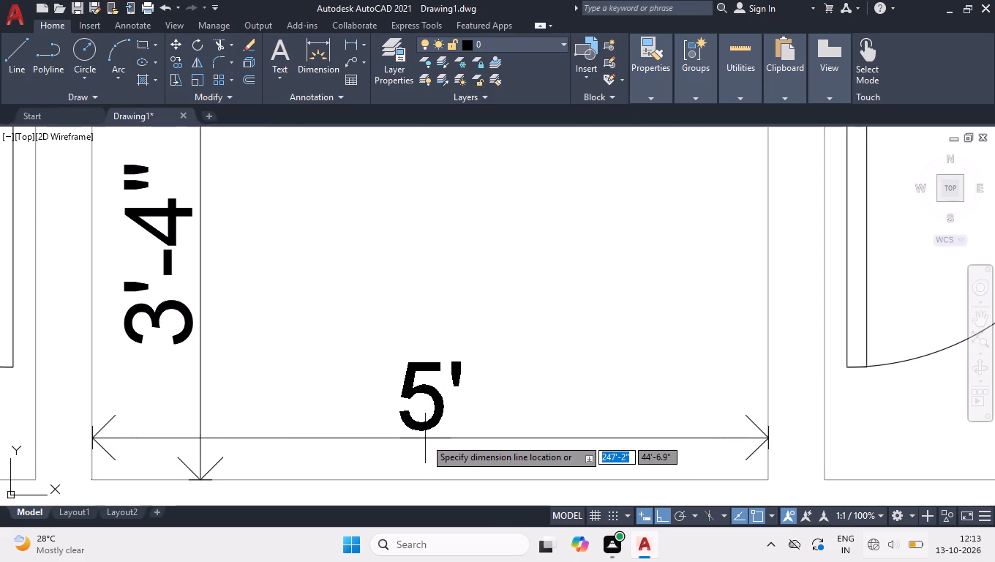
pyautogui.click(432, 424)
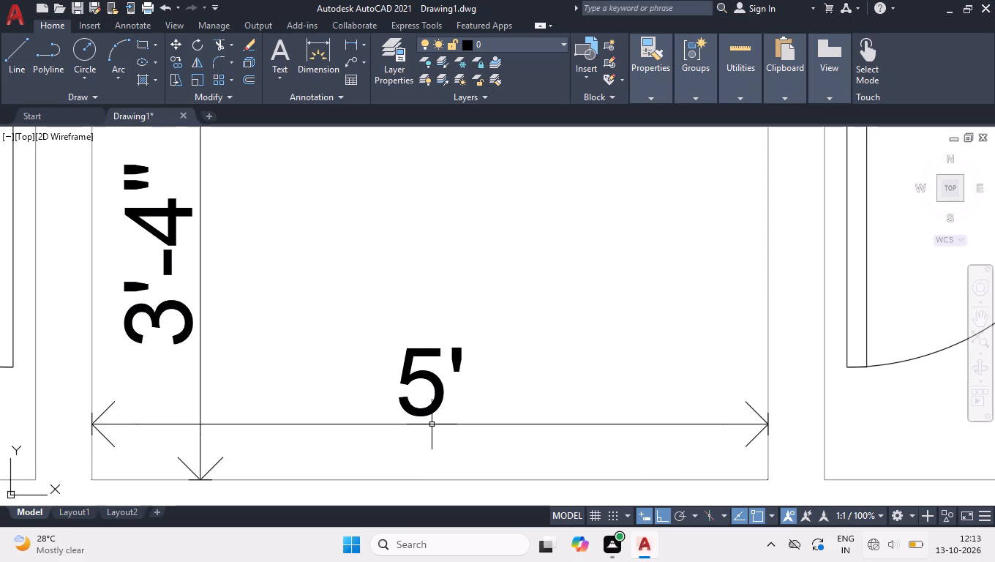
# Add a vertical linear dimension along the full length of the staircase, from its bottom line to its top line, over the right flight.
pyautogui.scroll(-1, 488, 488)
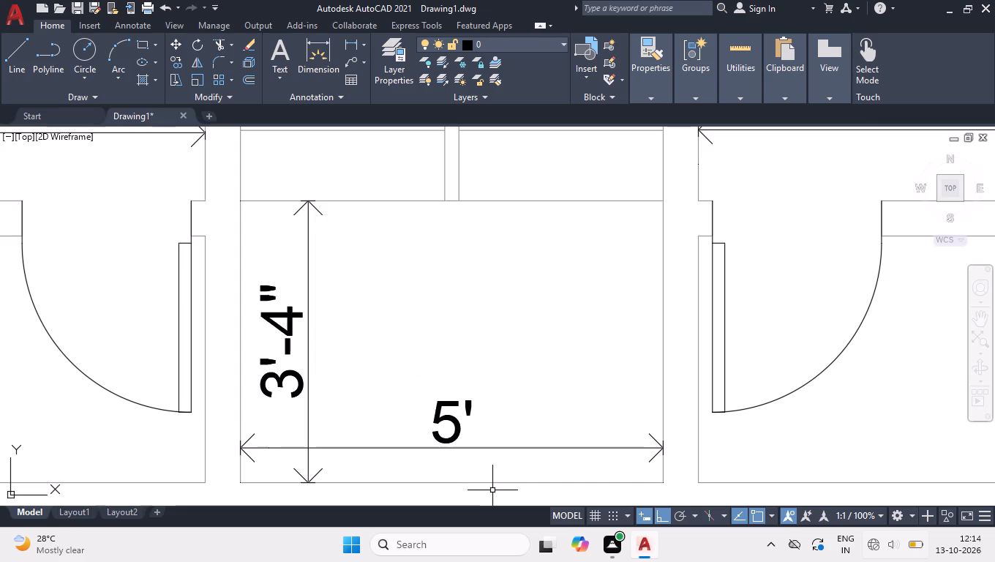
pyautogui.scroll(-2, 547, 325)
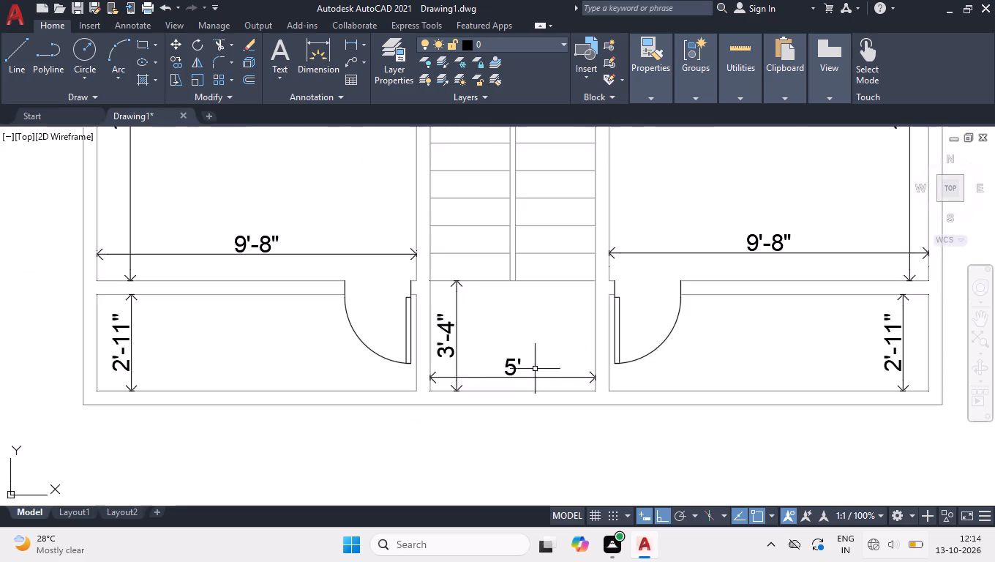
pyautogui.scroll(-2, 535, 372)
pyautogui.scroll(2, 527, 269)
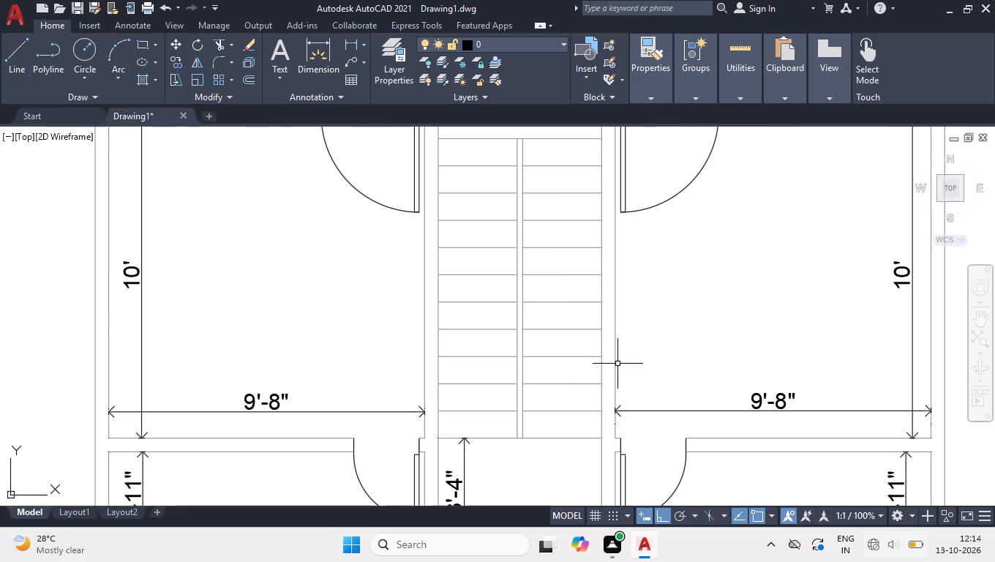
pyautogui.press('space')
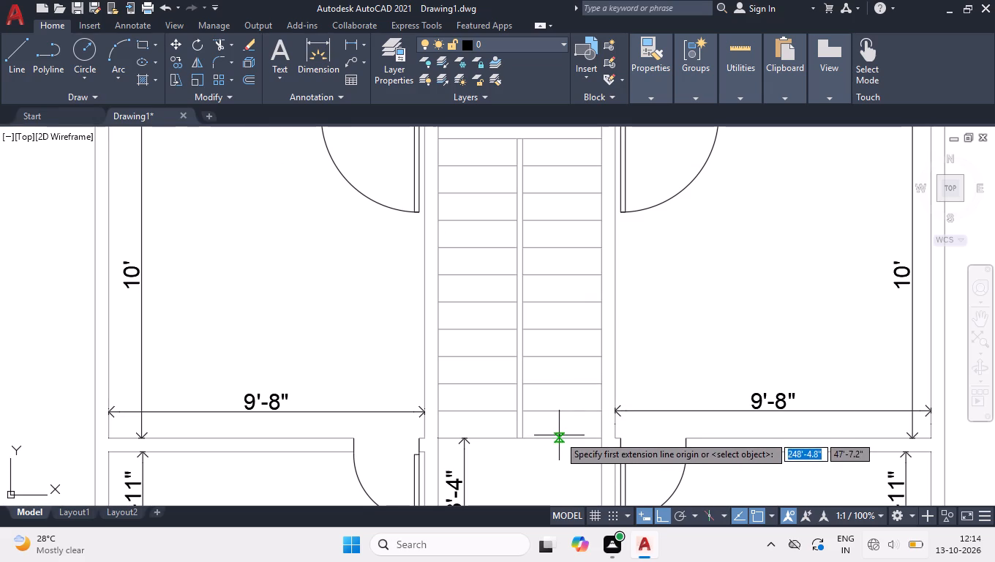
pyautogui.click(558, 442)
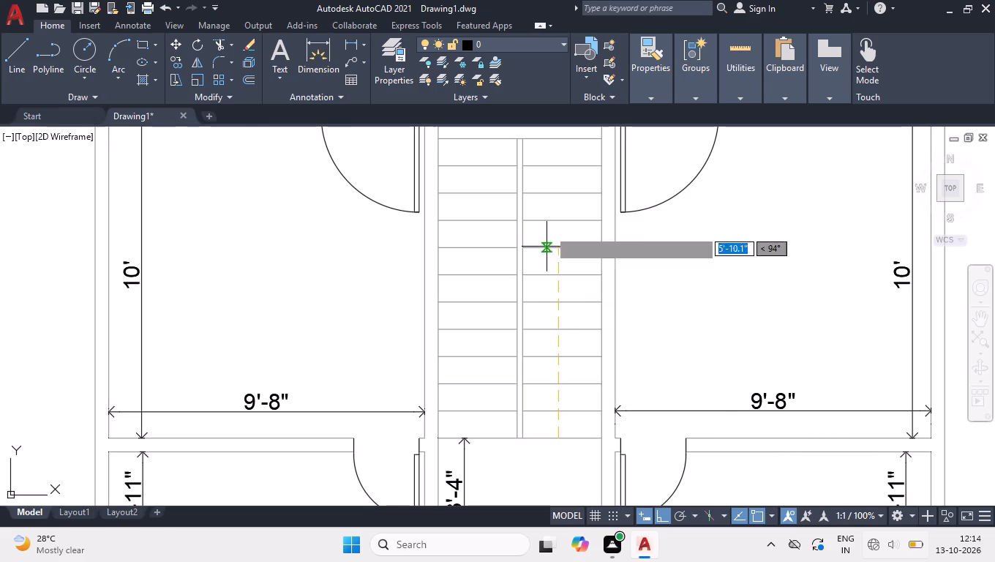
pyautogui.click(560, 138)
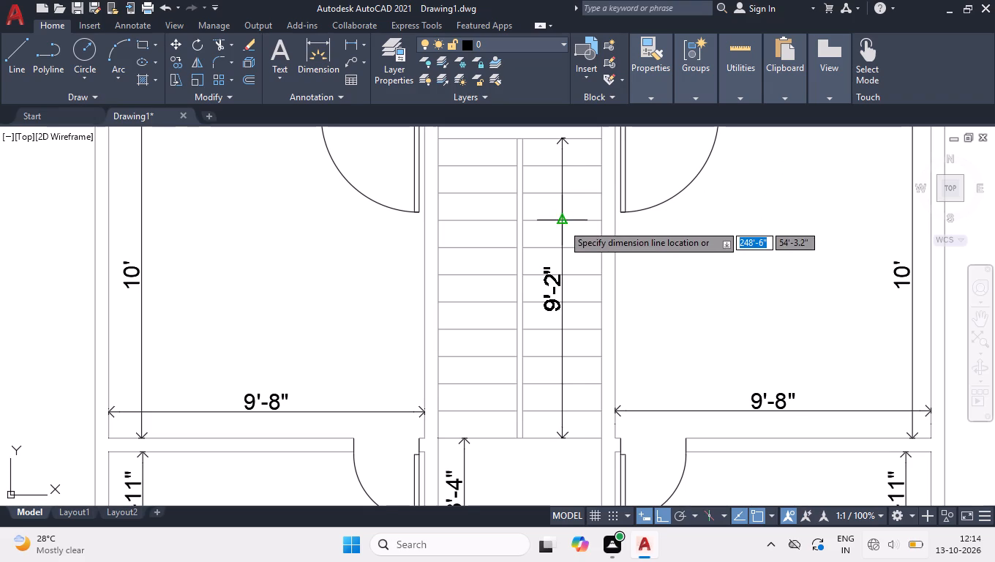
pyautogui.click(563, 224)
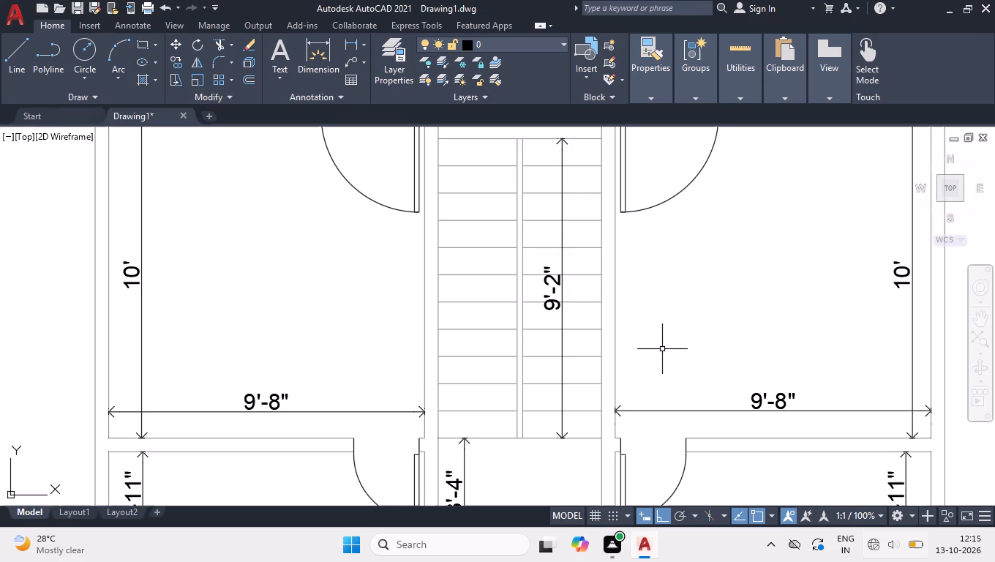
# Change the colour of all the linear dimensions in the plan to Red, selecting them by similarity, and clear the selection.
pyautogui.scroll(-2, 656, 351)
pyautogui.scroll(-1, 614, 440)
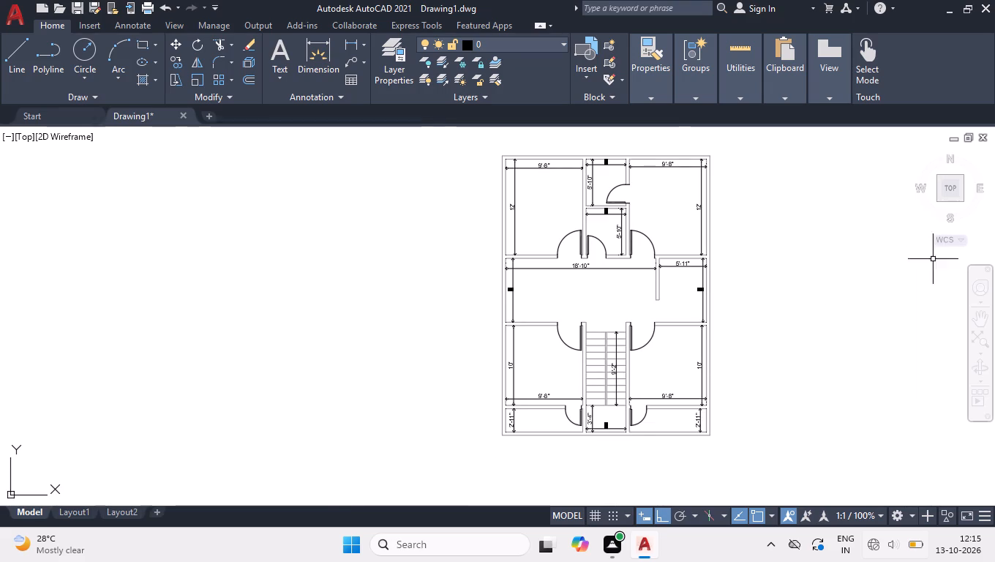
pyautogui.click(947, 190)
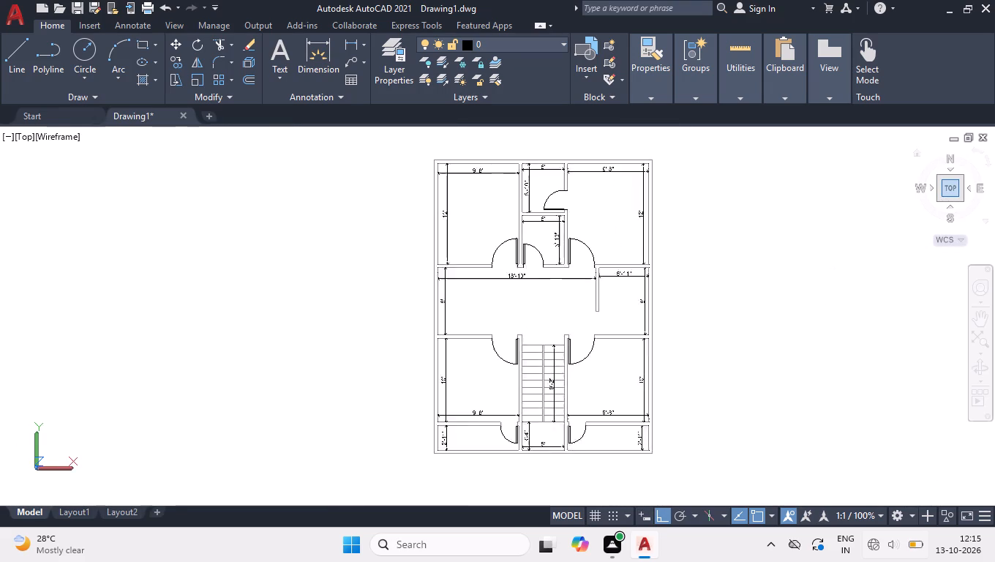
pyautogui.click(428, 176)
pyautogui.rightClick(741, 275)
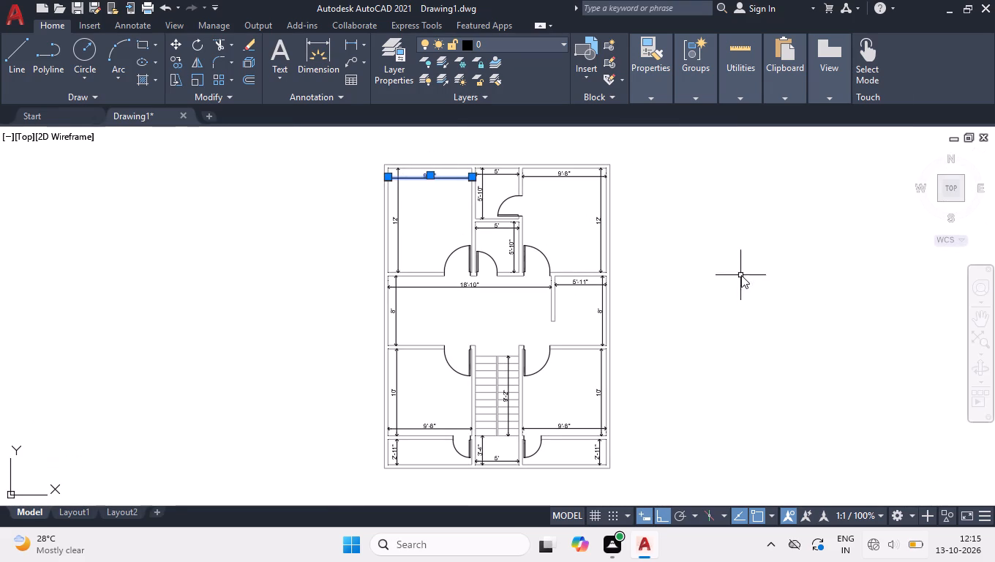
pyautogui.click(781, 401)
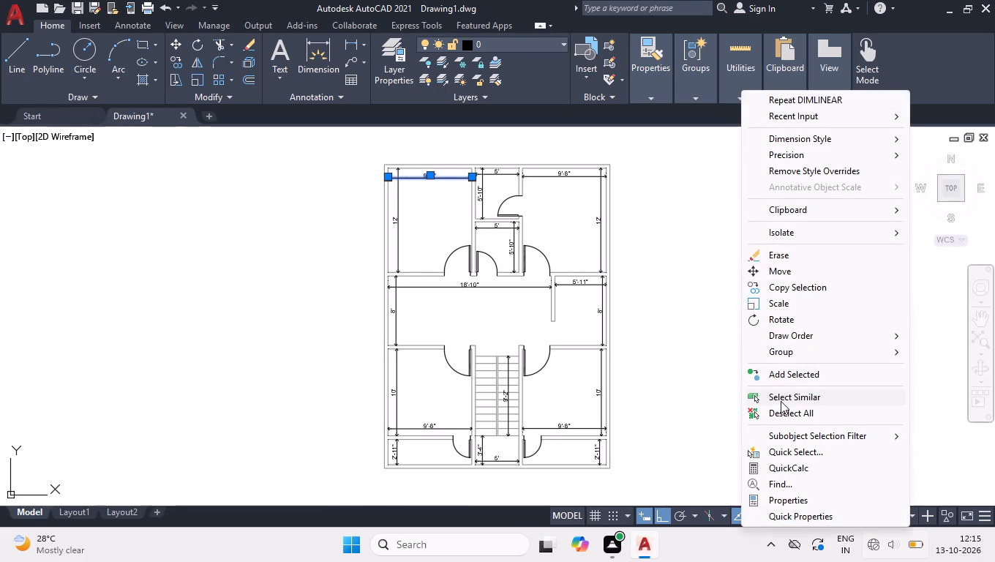
pyautogui.hotkey('ctrl', '1')
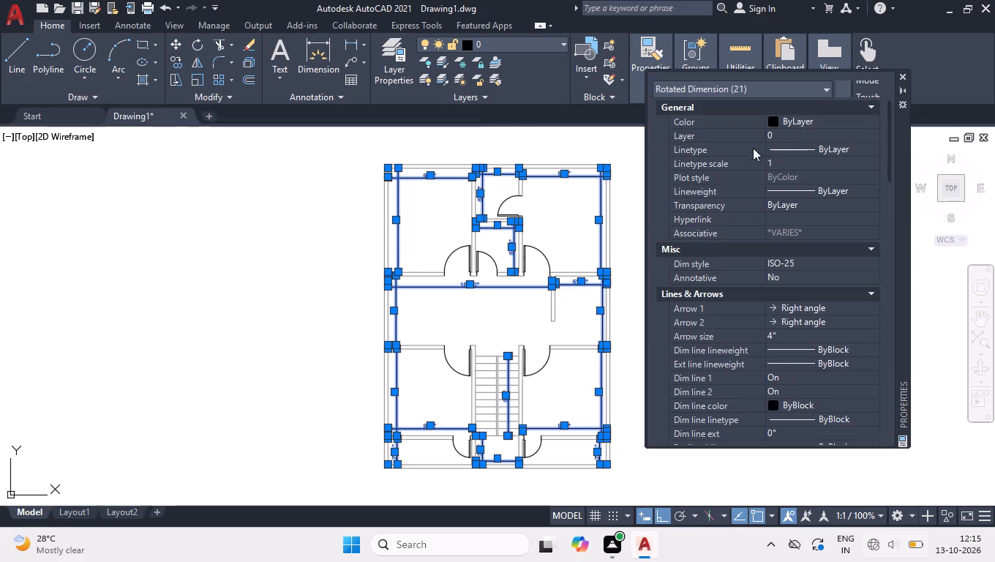
pyautogui.doubleClick(793, 118)
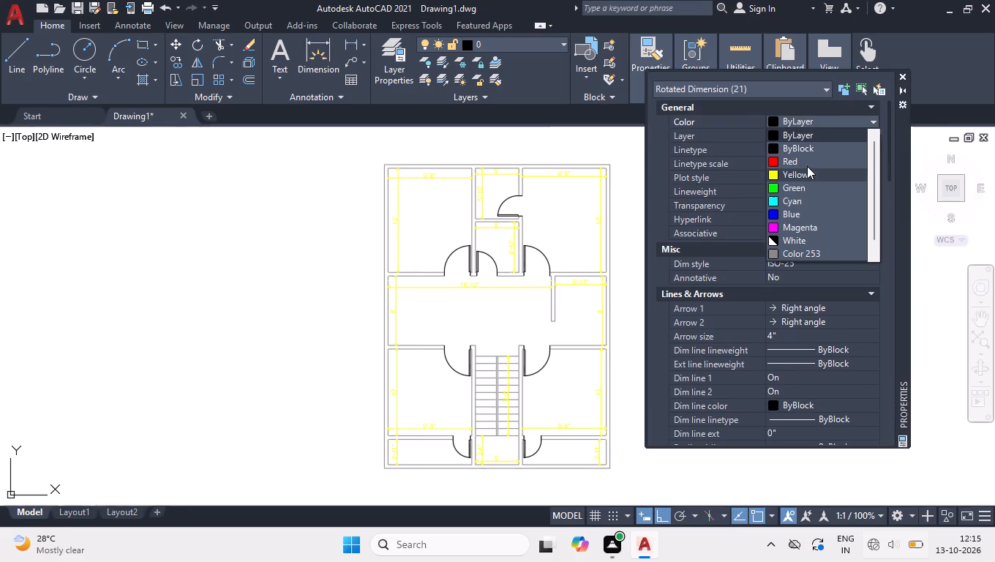
pyautogui.click(806, 161)
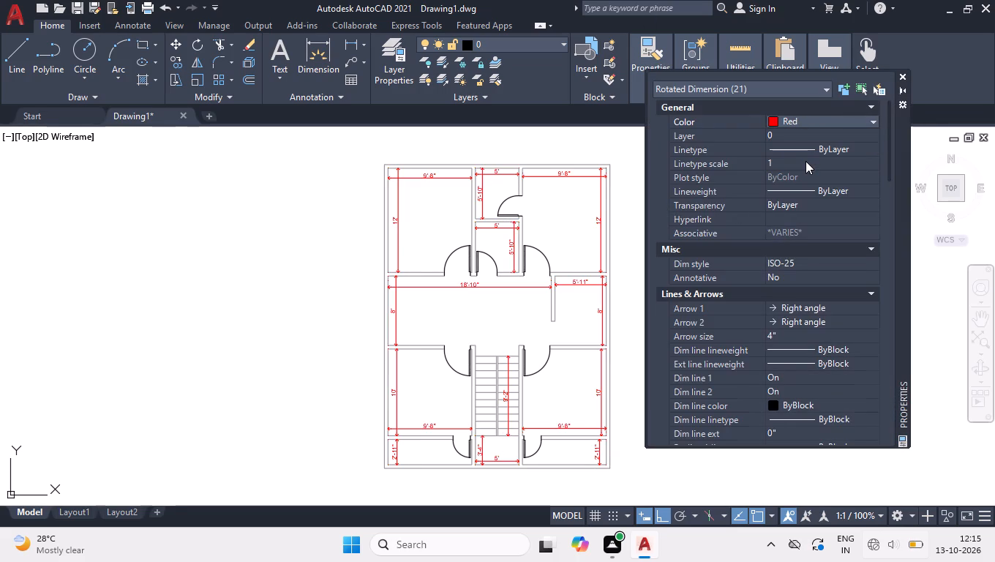
pyautogui.click(901, 79)
pyautogui.rightClick(552, 402)
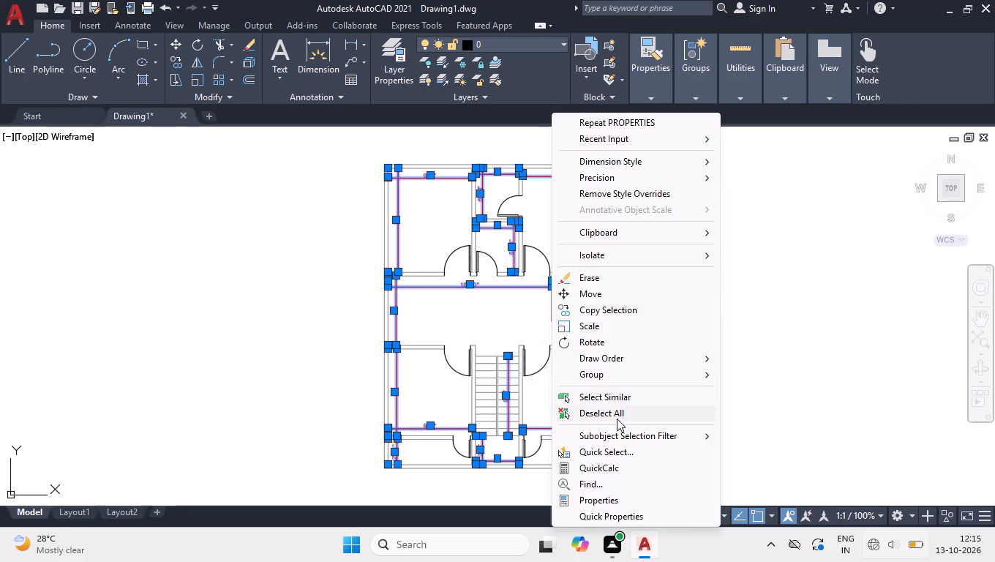
pyautogui.click(617, 419)
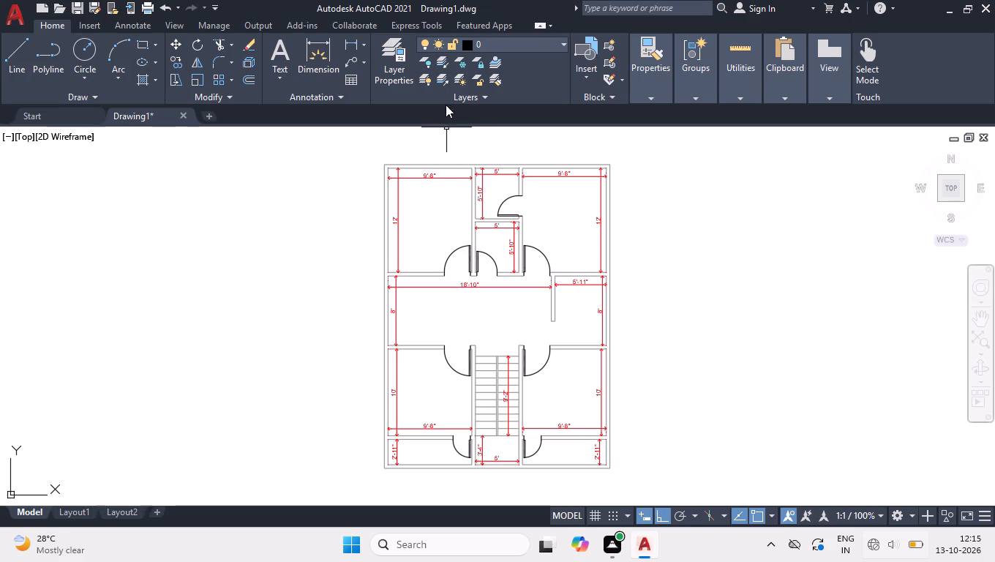
# Create a multiline text box in the middle of the top-left room, narrow it slightly, and set the text height to 5".
pyautogui.scroll(2, 445, 195)
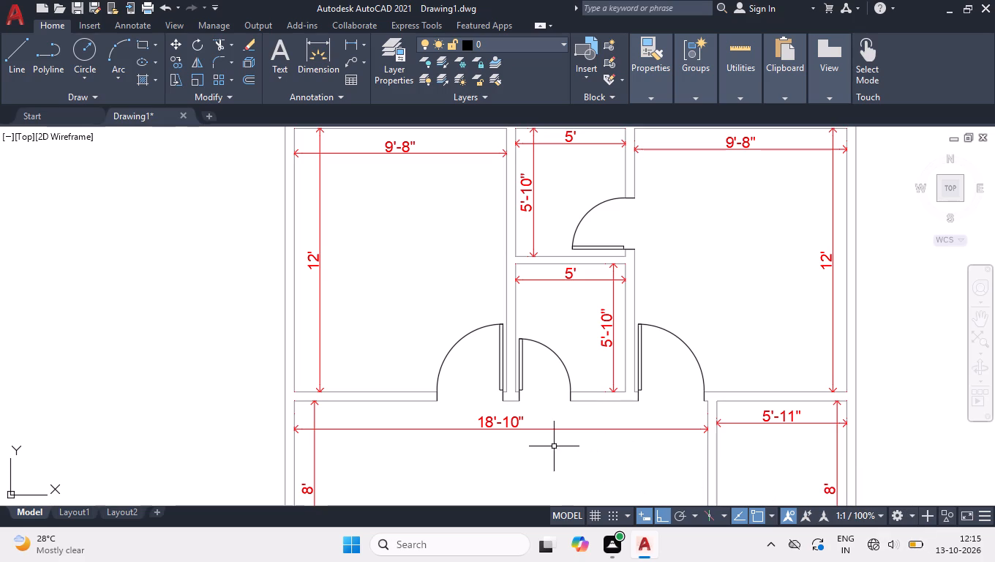
pyautogui.click(277, 53)
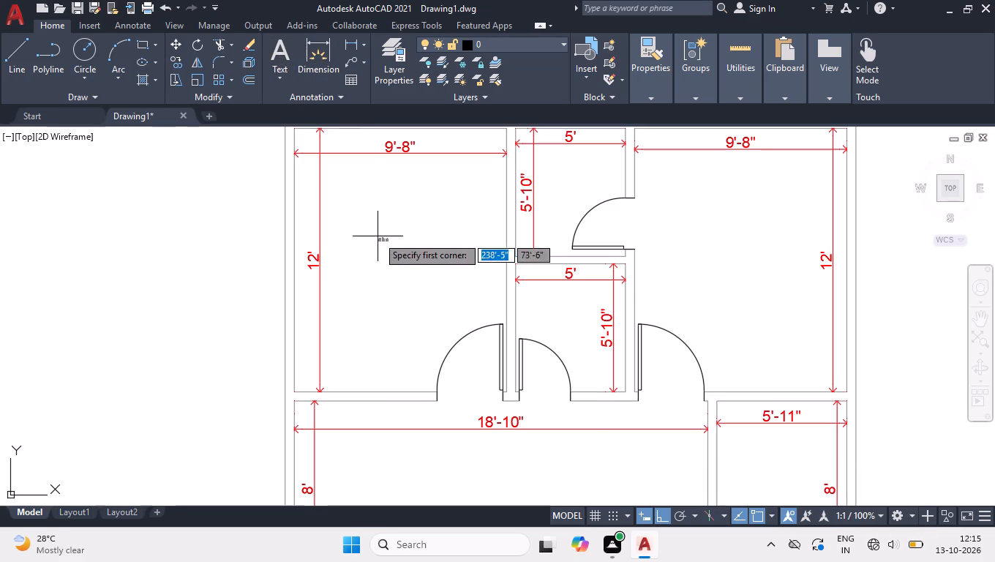
pyautogui.click(365, 229)
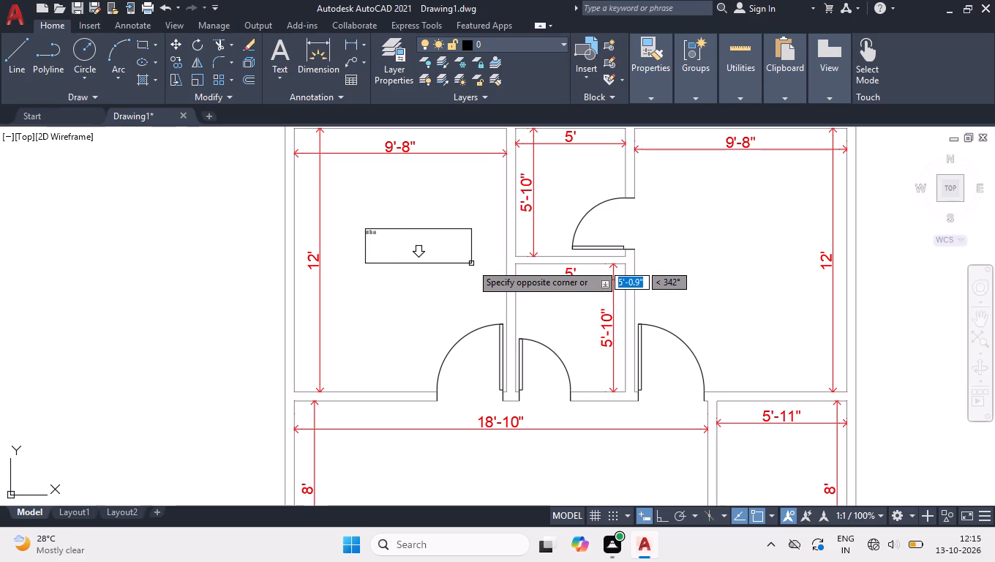
pyautogui.click(471, 263)
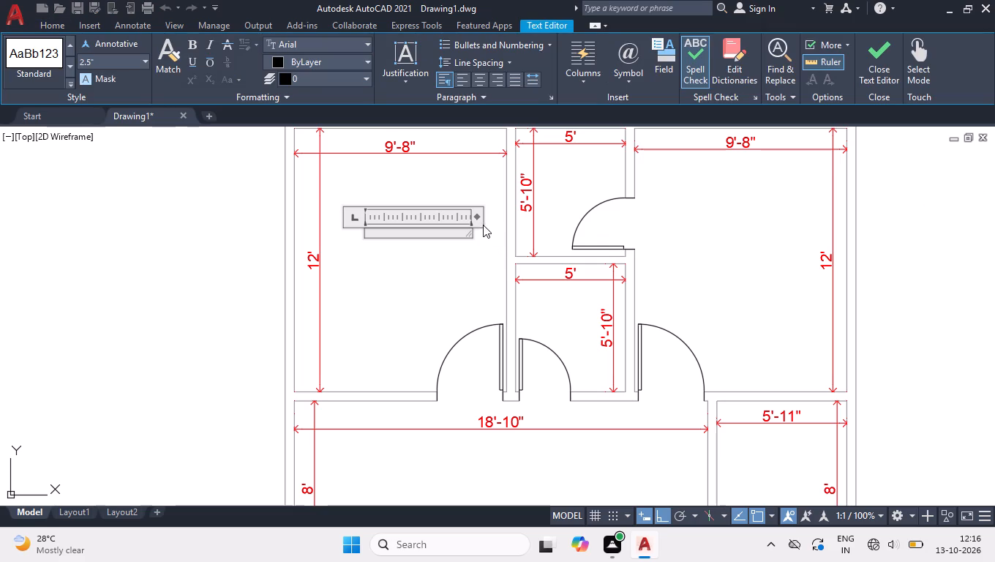
pyautogui.moveTo(478, 217); pyautogui.dragTo(451, 223)
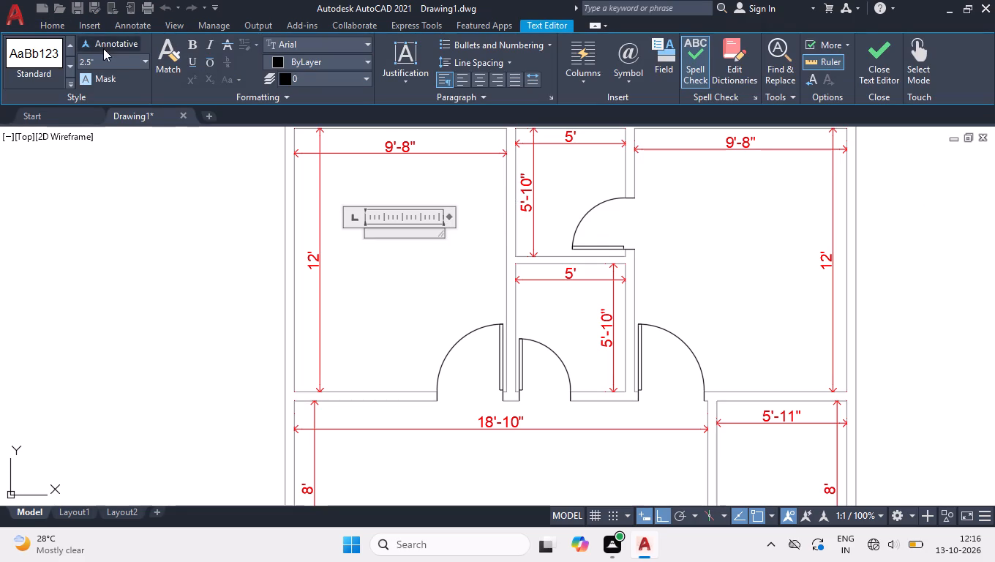
pyautogui.click(108, 61)
pyautogui.press('5')
pyautogui.press('Return')
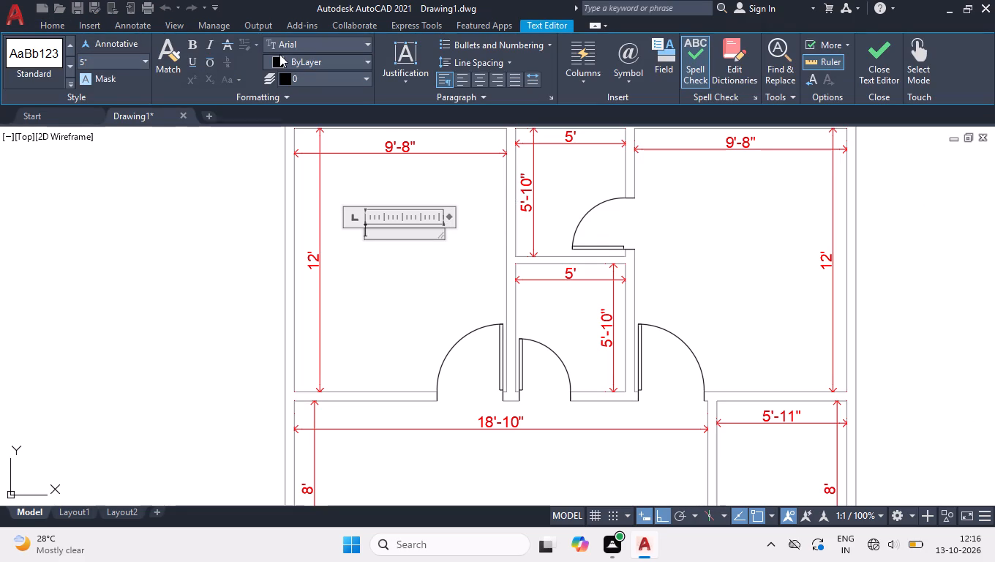
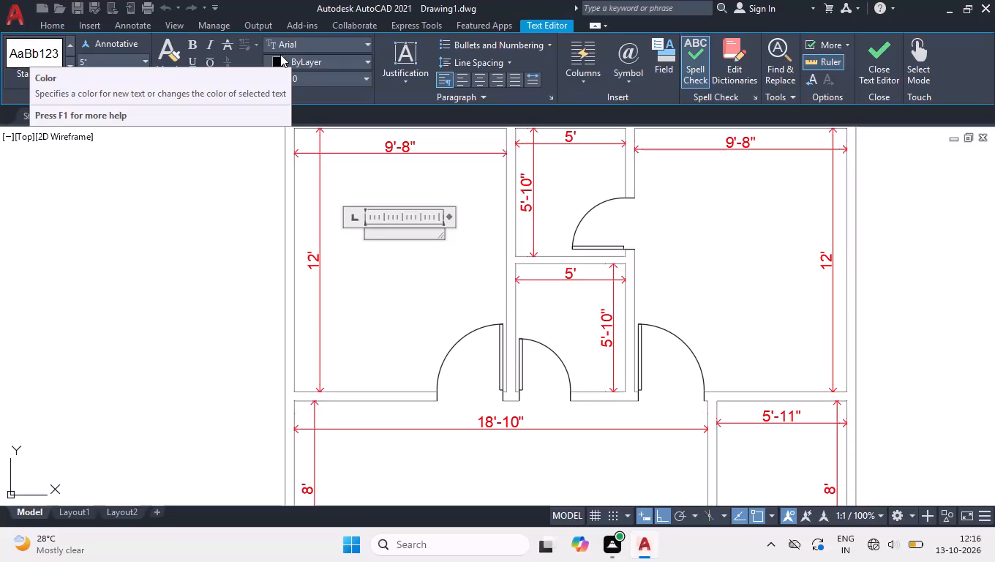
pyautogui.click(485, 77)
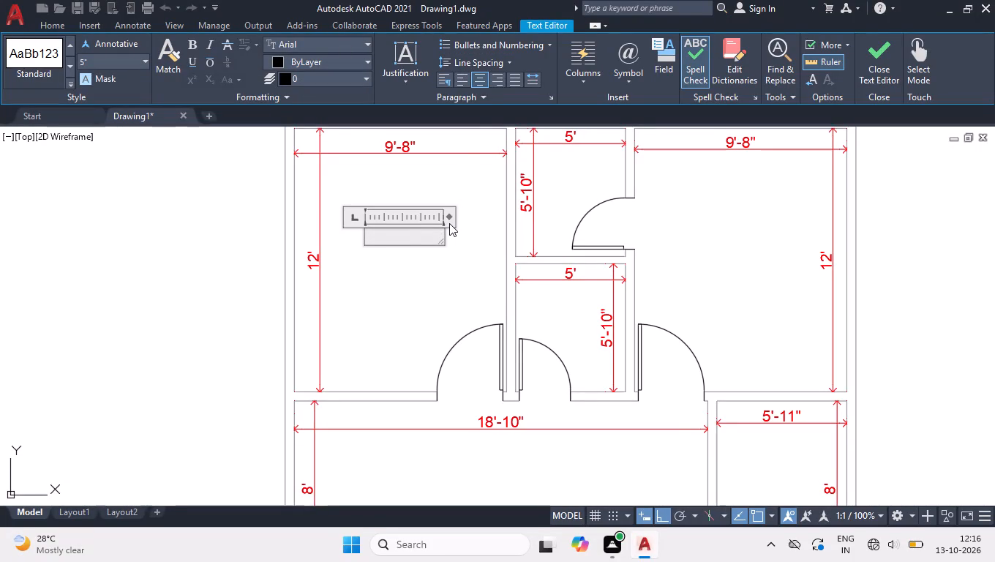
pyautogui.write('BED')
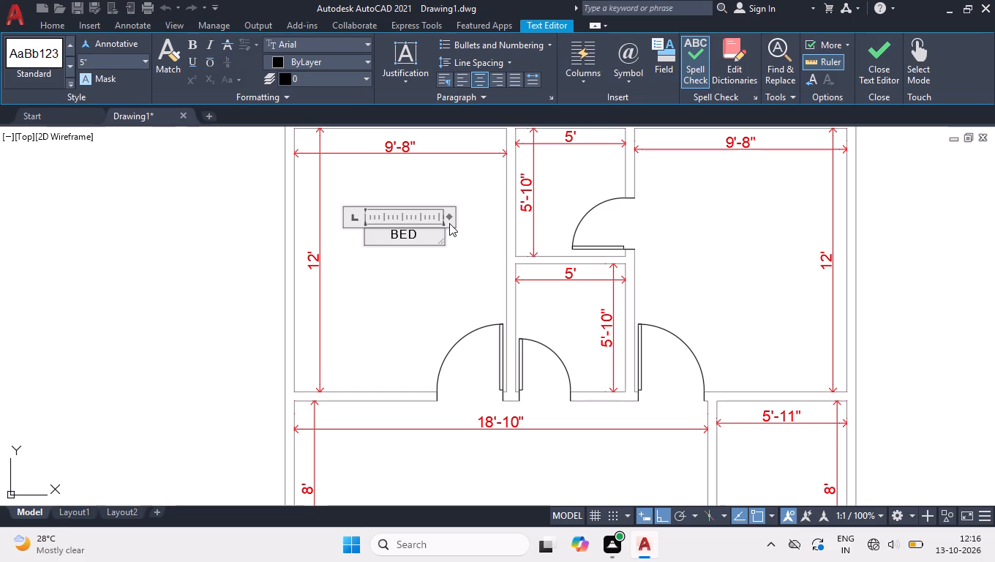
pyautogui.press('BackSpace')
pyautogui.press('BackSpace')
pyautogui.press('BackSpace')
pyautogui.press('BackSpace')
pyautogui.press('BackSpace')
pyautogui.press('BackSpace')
# Set the text colour to Magenta, centre the paragraph, enter the label BEDROOM, and close the text box.
pyautogui.click(312, 57)
pyautogui.click(312, 57)
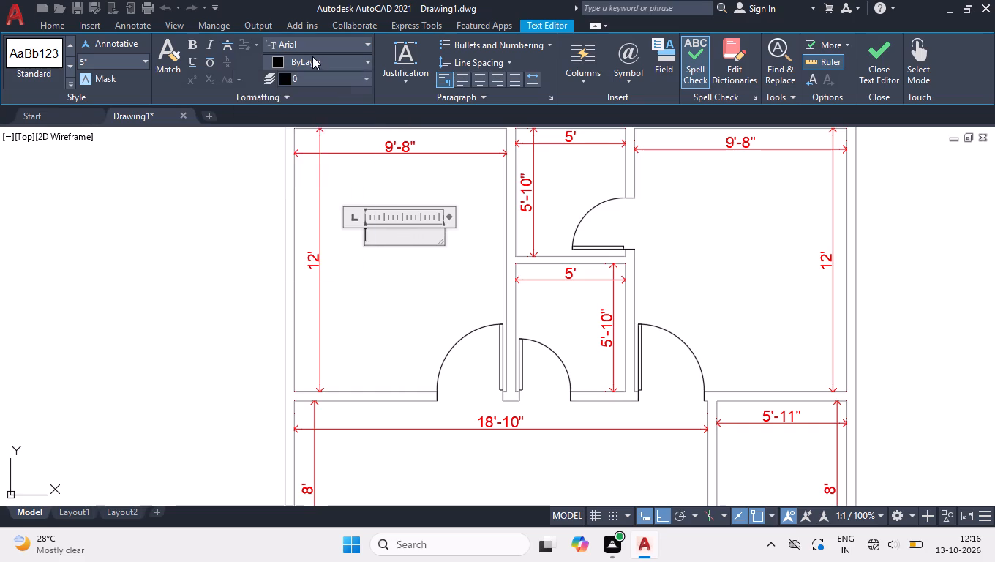
pyautogui.click(312, 56)
pyautogui.click(314, 208)
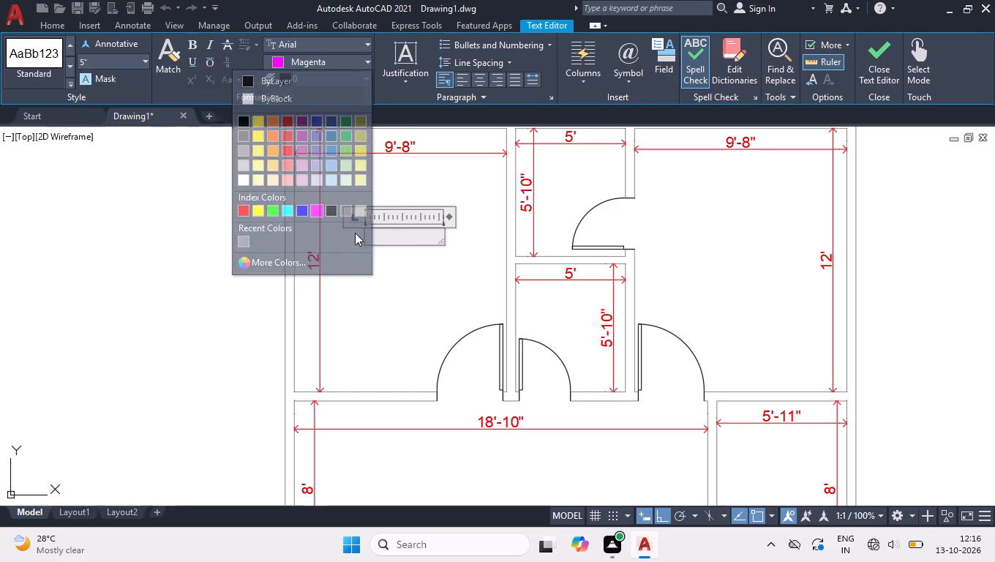
pyautogui.click(402, 236)
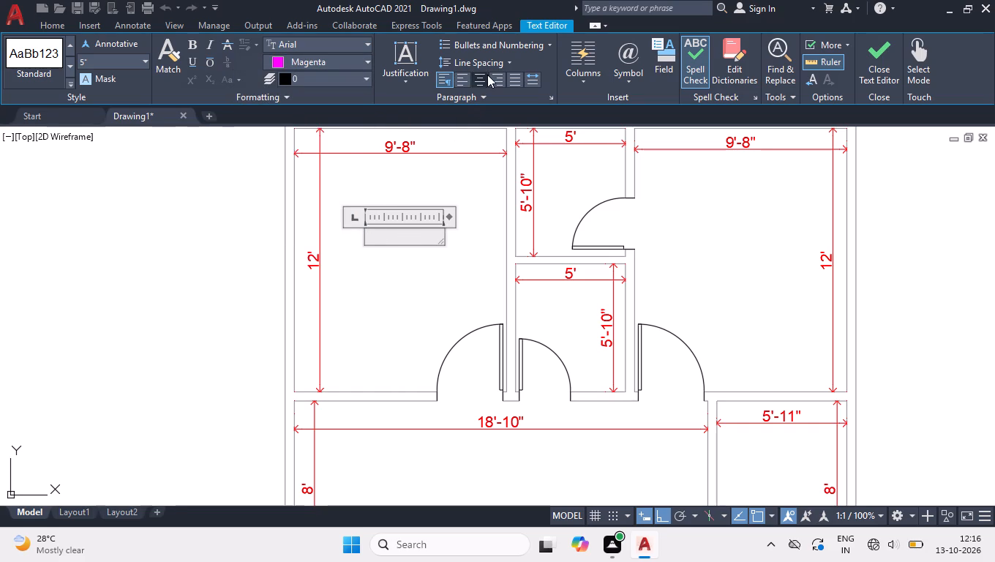
pyautogui.click(487, 75)
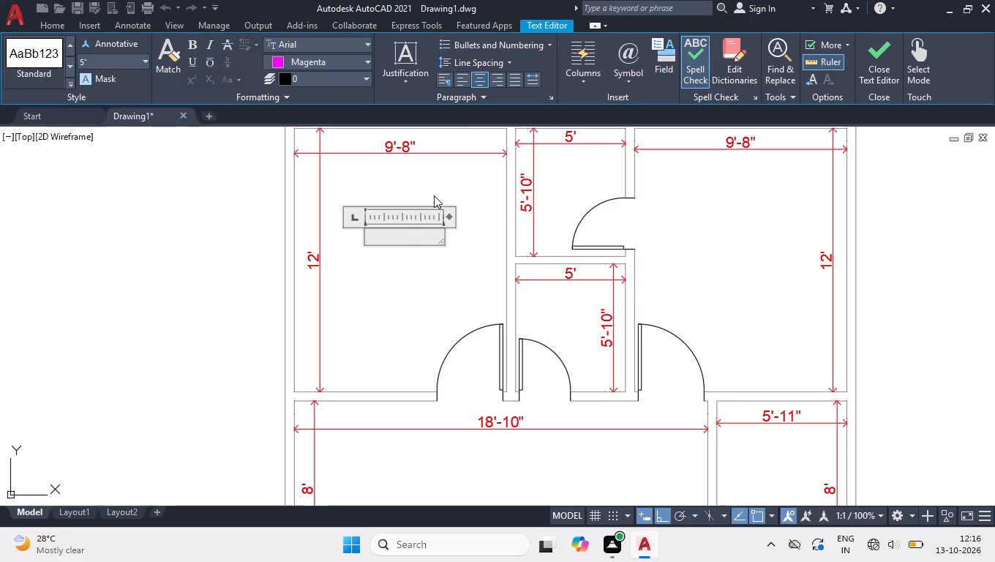
pyautogui.write('BEDROOM')
pyautogui.click(431, 196)
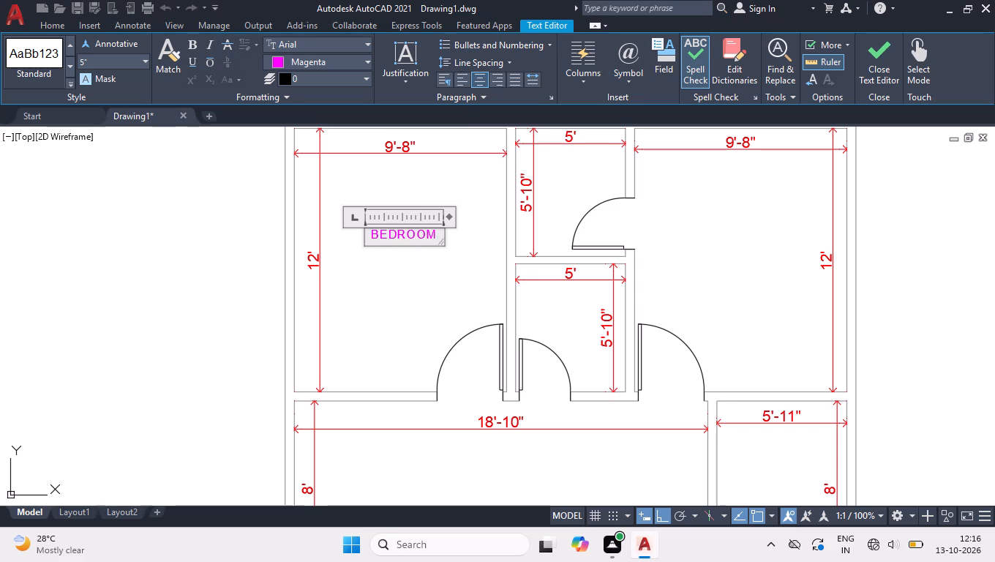
# Copy the BEDROOM label into the top-right room and straight down into the small bottom-left room, the lower-left room and the middle hall.
pyautogui.click(439, 219)
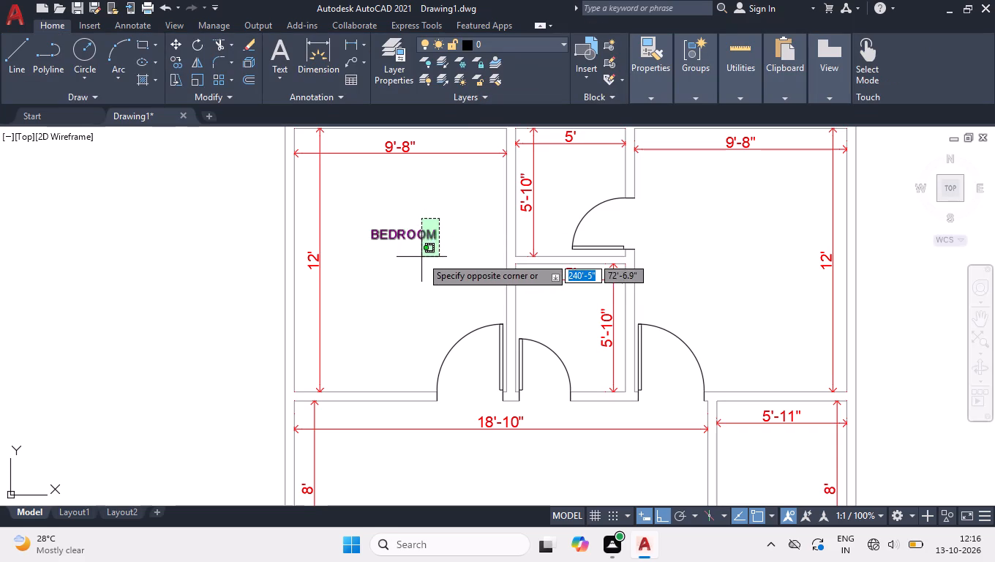
pyautogui.click(421, 257)
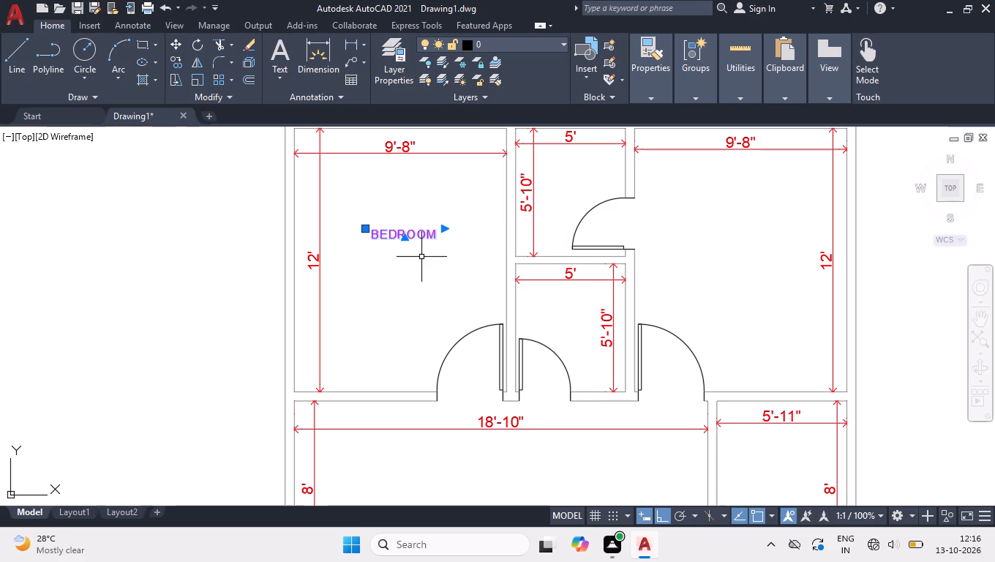
pyautogui.write('COP')
pyautogui.press('Return')
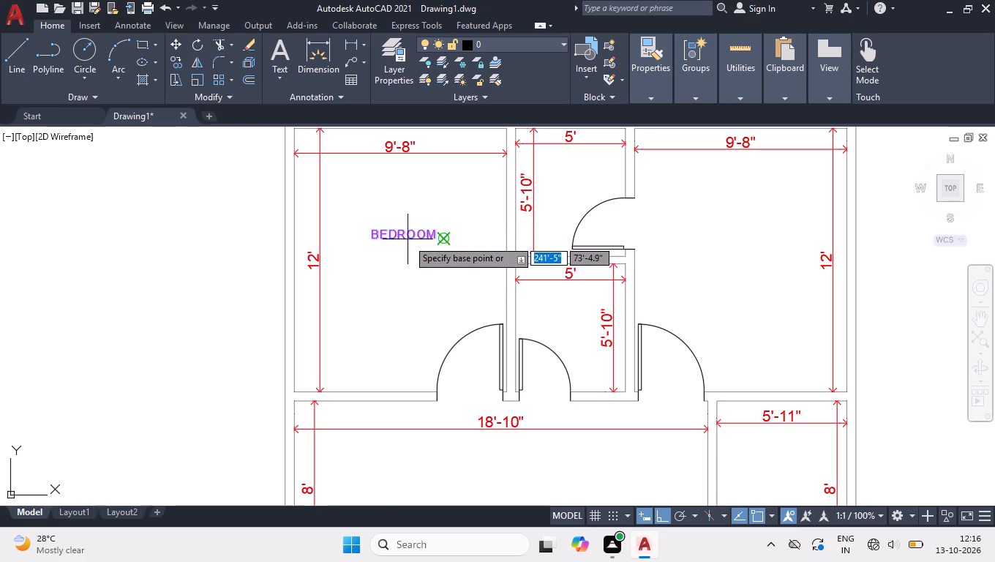
pyautogui.click(368, 239)
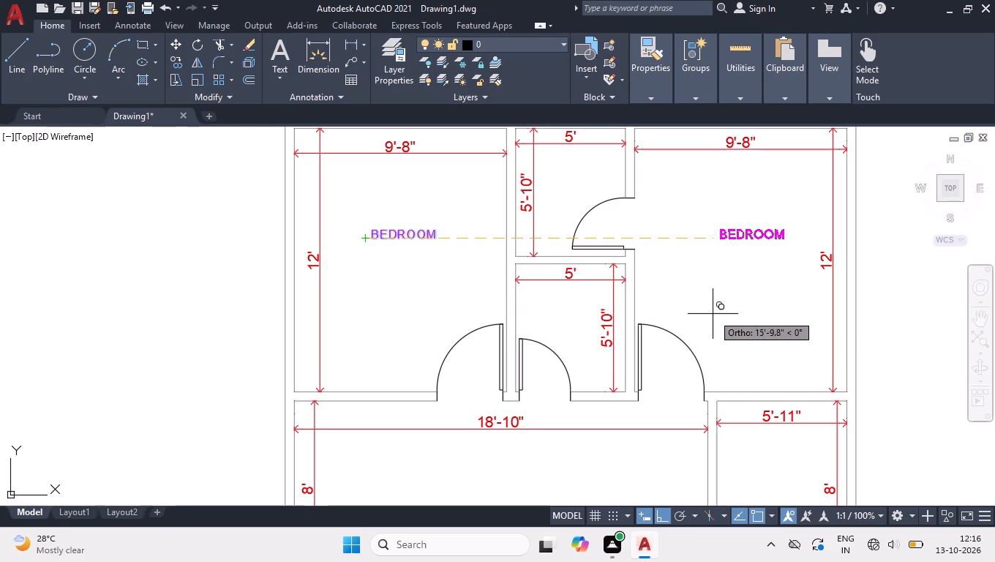
pyautogui.click(712, 313)
pyautogui.scroll(-2, 356, 233)
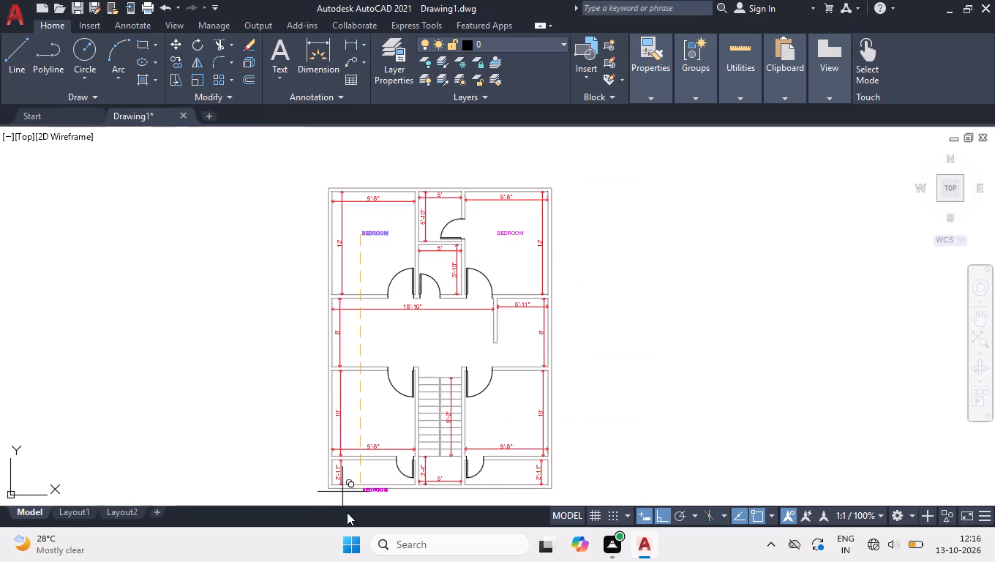
pyautogui.scroll(1, 350, 503)
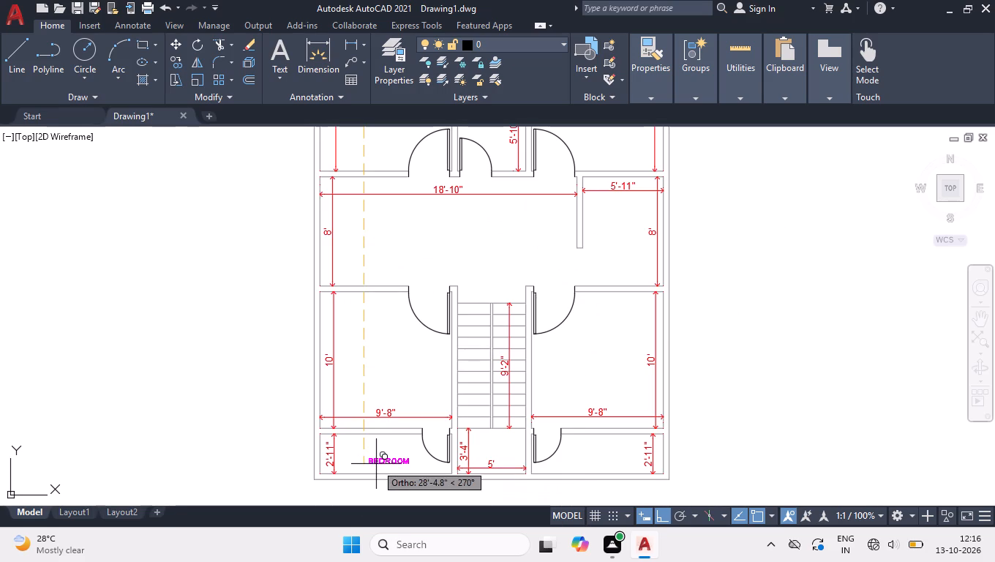
pyautogui.click(378, 462)
pyautogui.click(377, 364)
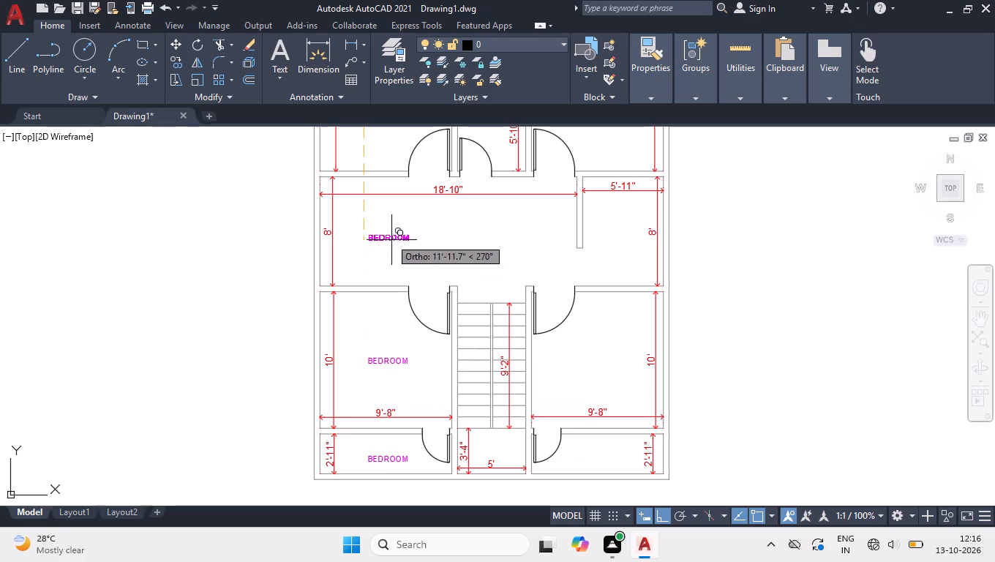
pyautogui.click(388, 227)
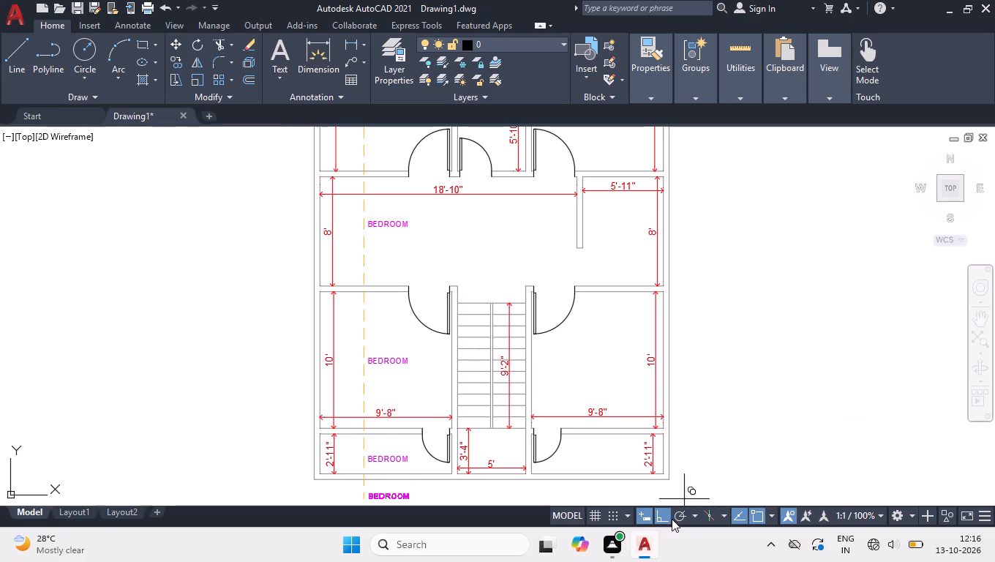
# With polar tracking on, copy the label into the small bottom-right room, lower-right room, 5'-11" wide room and space below the staircase, ending the copy.
pyautogui.click(677, 520)
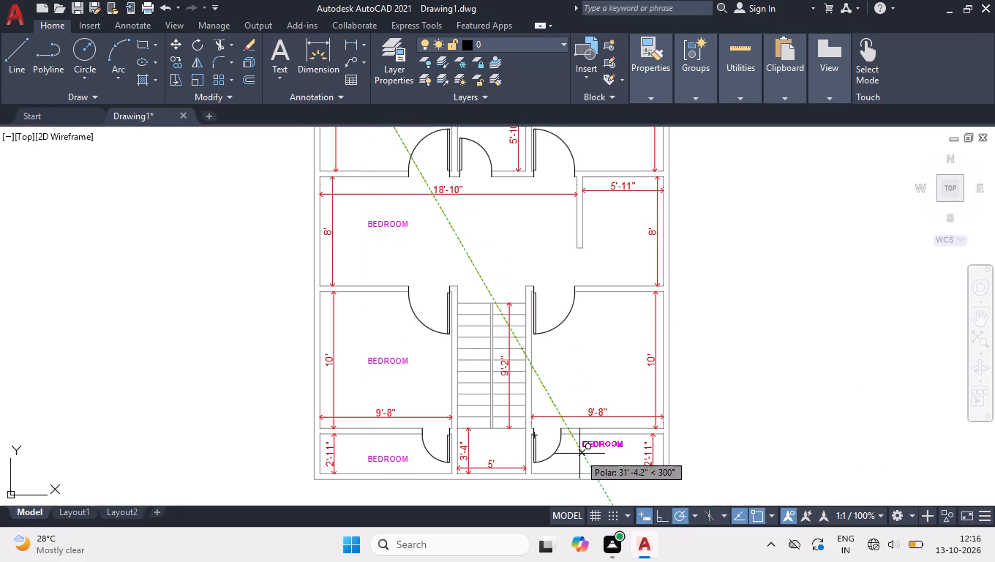
pyautogui.click(572, 460)
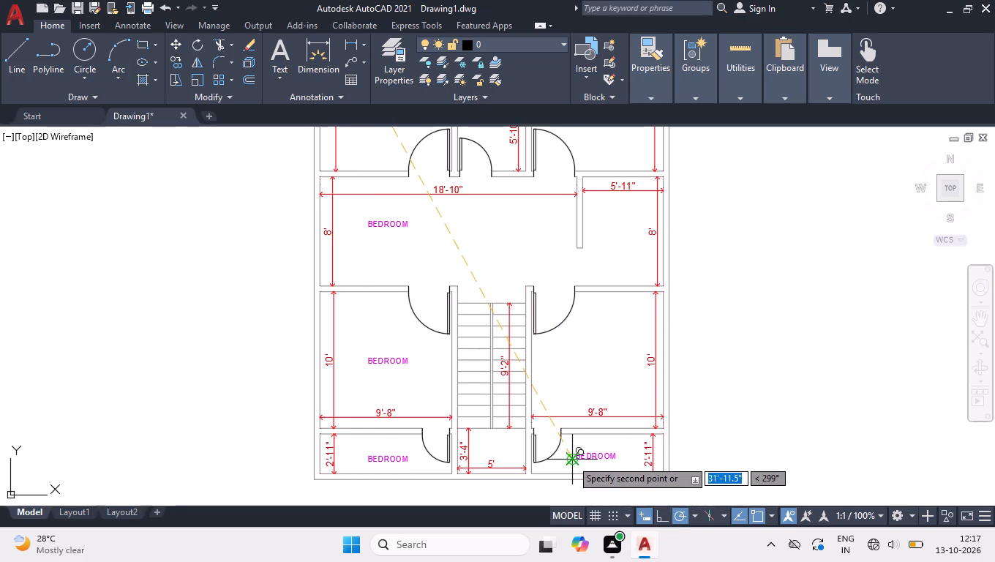
pyautogui.click(584, 357)
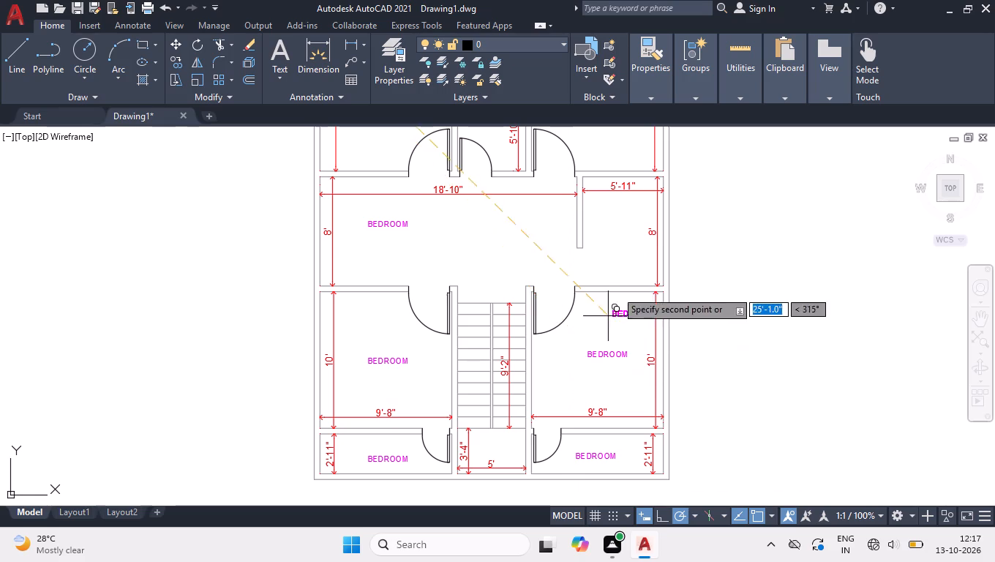
pyautogui.click(599, 214)
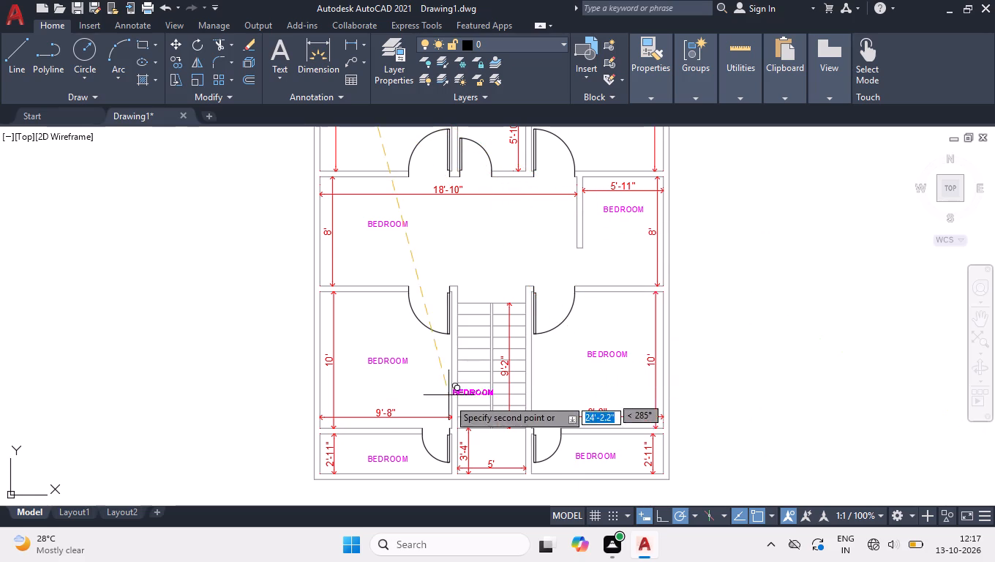
pyautogui.scroll(3, 484, 470)
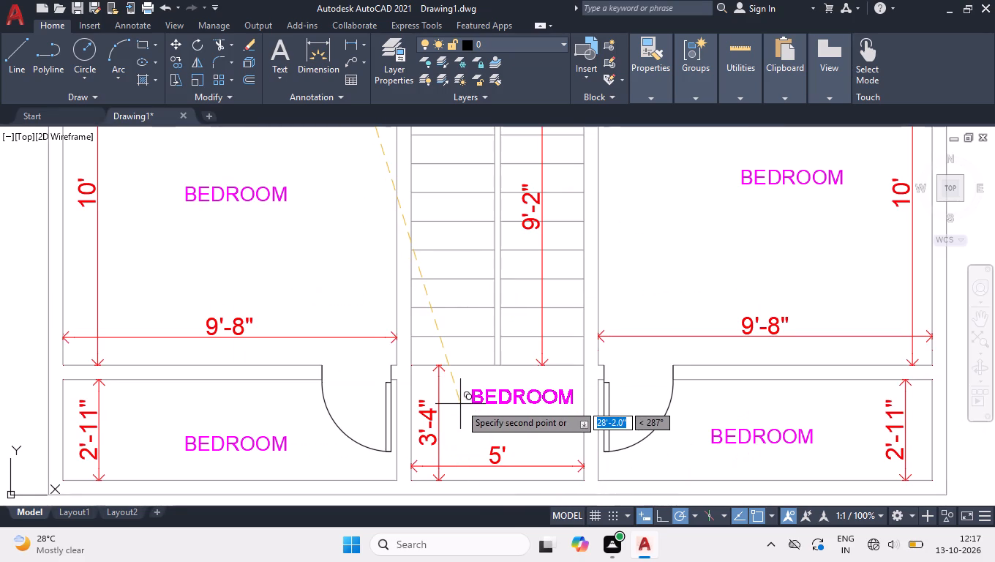
pyautogui.click(459, 408)
pyautogui.press('space')
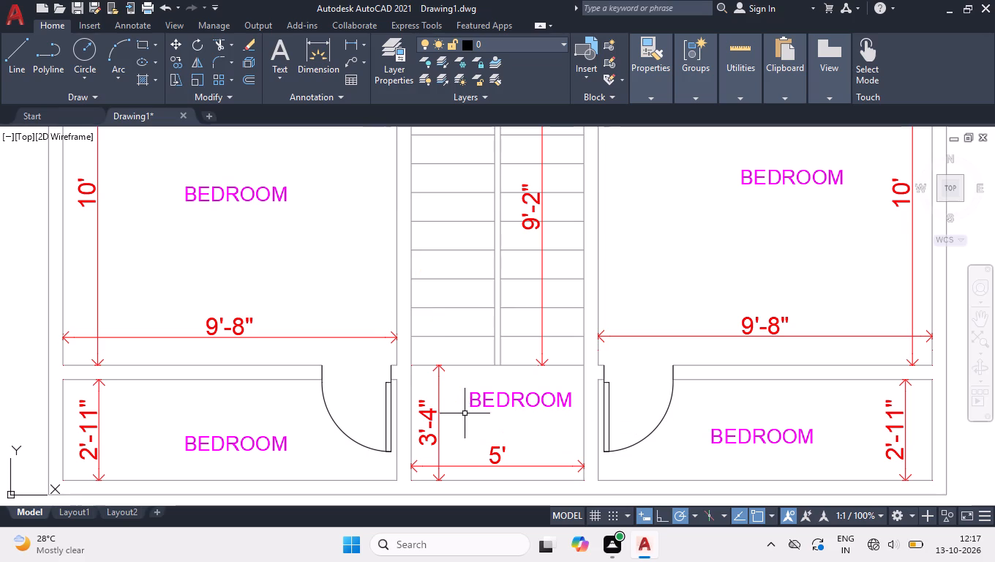
# Replace the text of the middle hall's label with LIVING ROOM/DINING AREA.
pyautogui.scroll(-2, 634, 428)
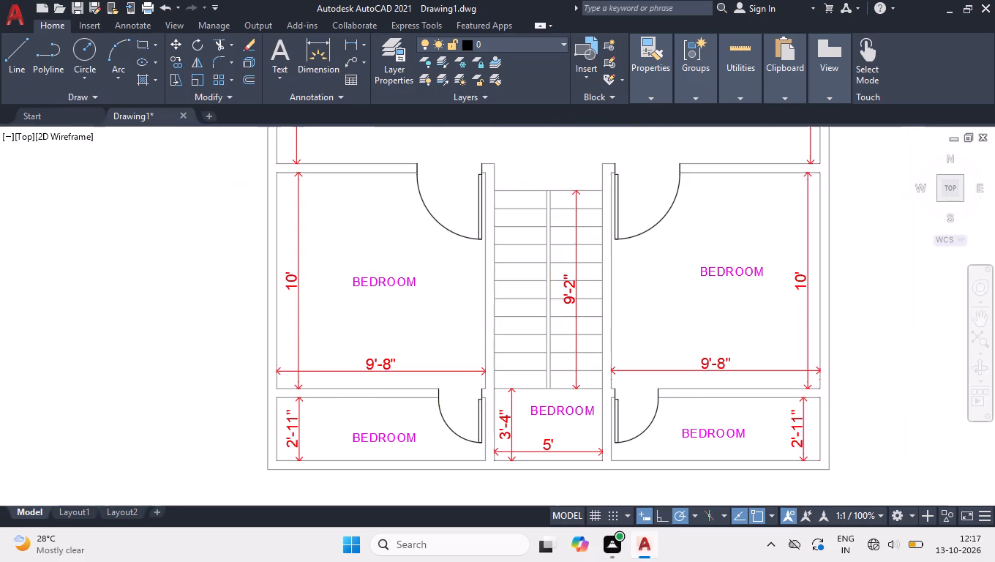
pyautogui.click(947, 189)
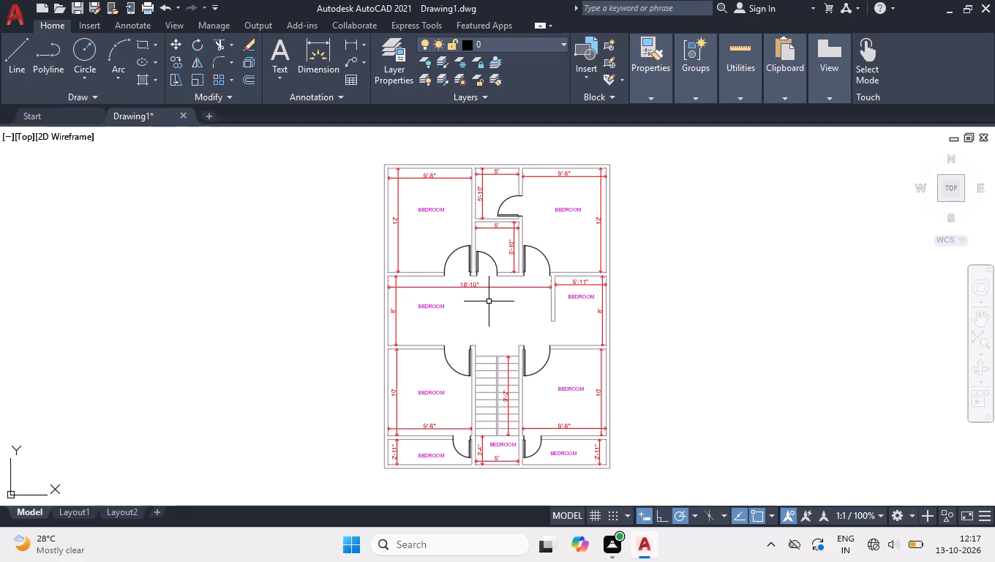
pyautogui.scroll(2, 491, 300)
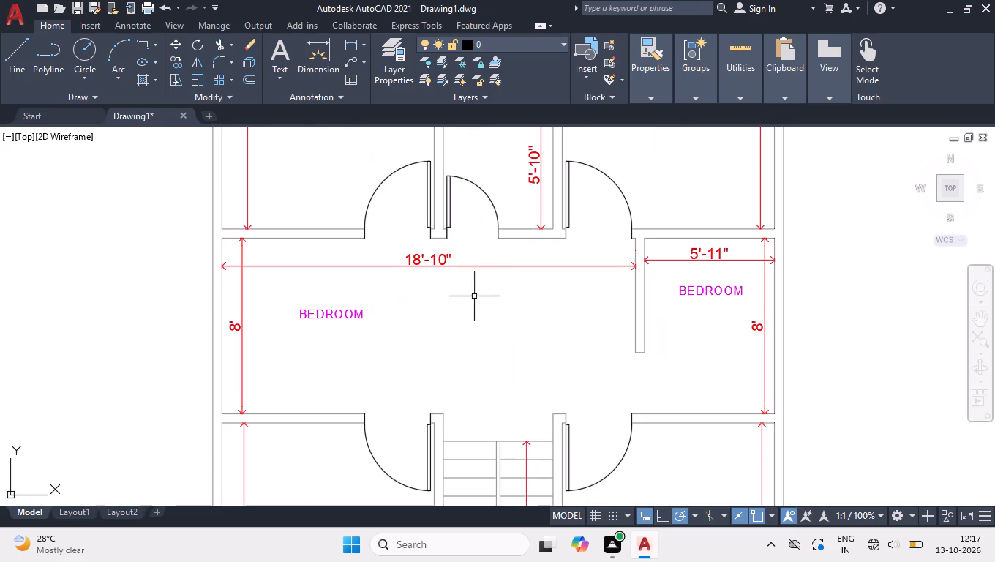
pyautogui.scroll(1, 598, 283)
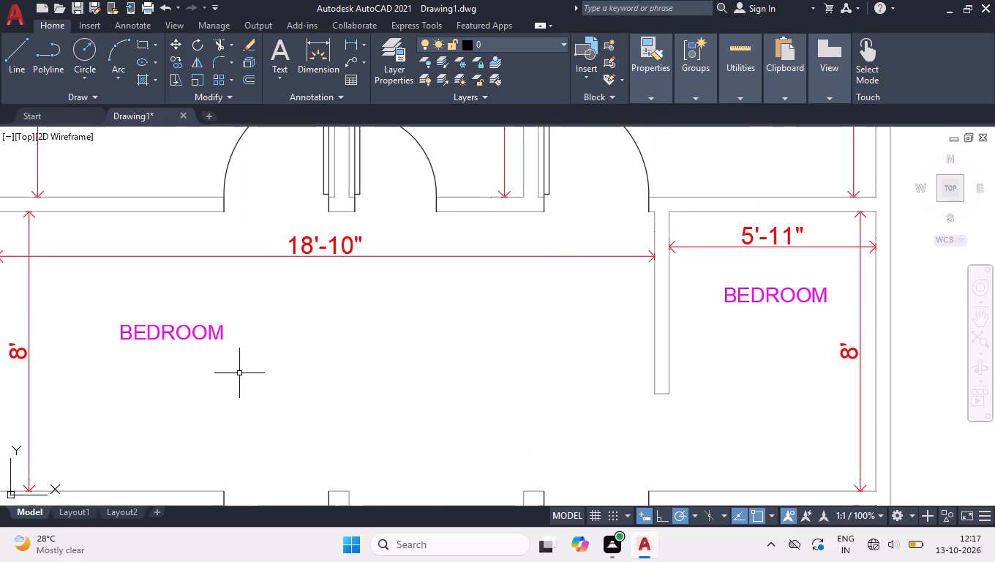
pyautogui.doubleClick(206, 330)
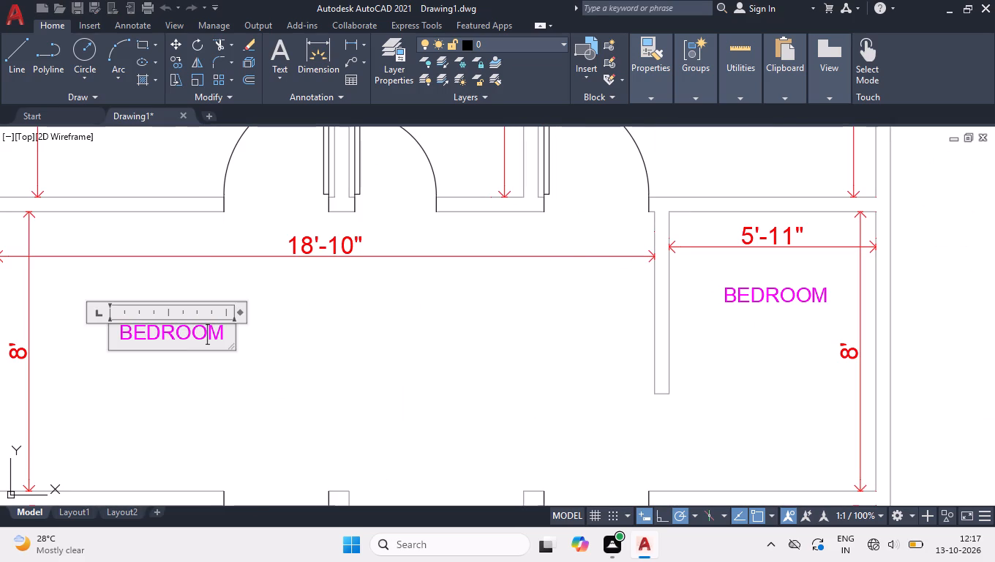
pyautogui.hotkey('ctrl', 'a')
pyautogui.write('LIVING ROOM')
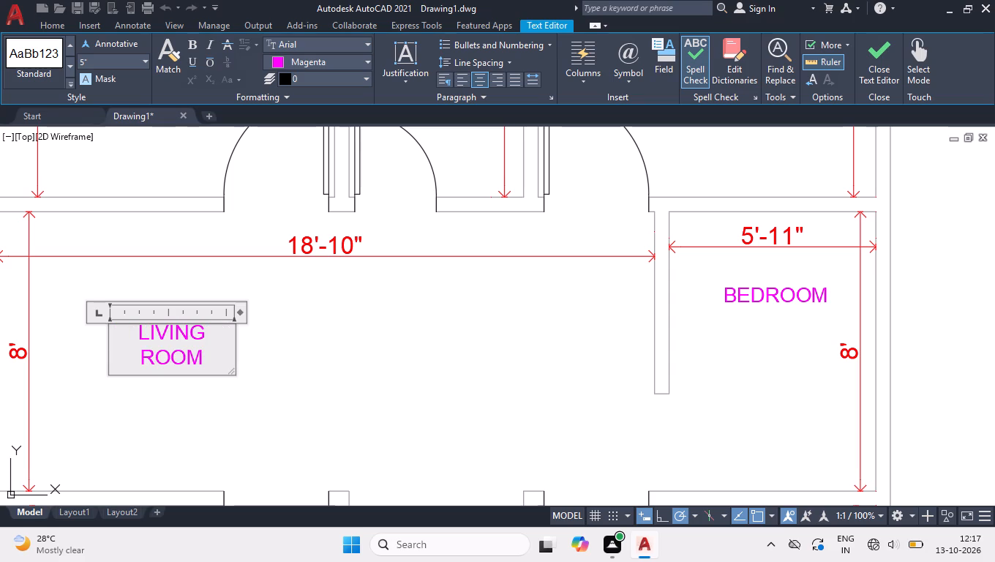
pyautogui.write('/DINING')
pyautogui.press('space')
pyautogui.write('AREA')
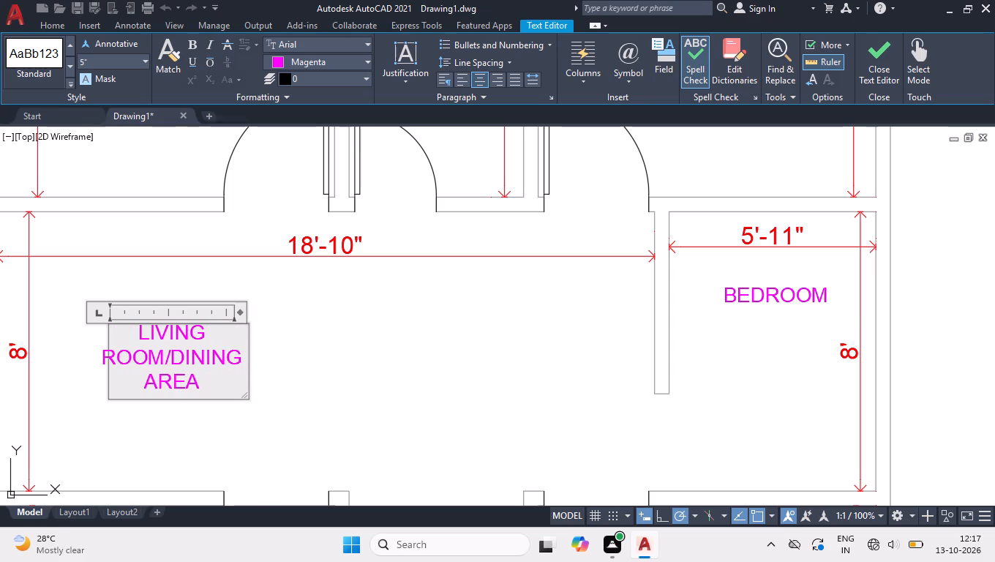
# Widen the hall label's text box and space its text as two lines, LIVING ROOM / over DINING AREA, closing the editor.
pyautogui.click(167, 359)
pyautogui.press('space')
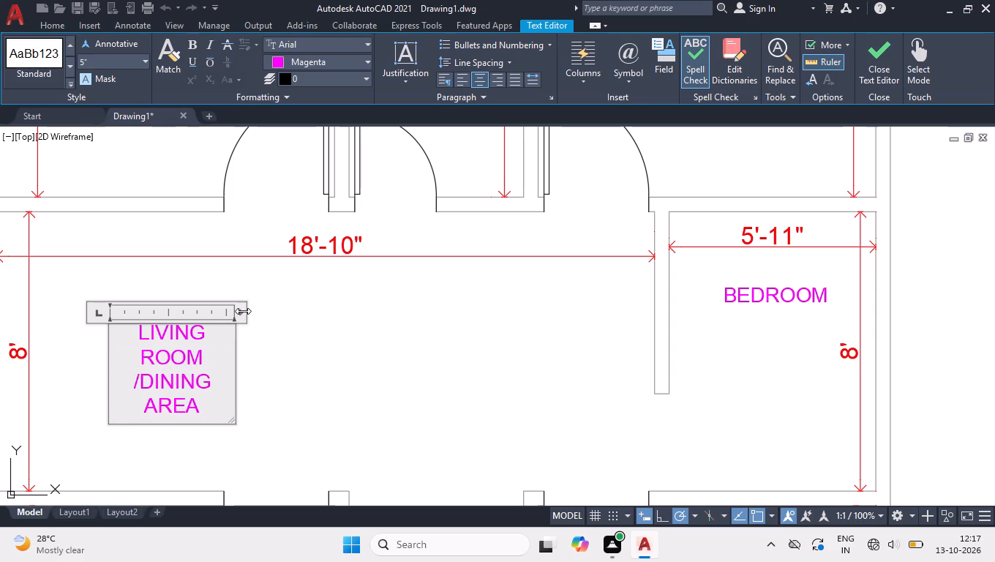
pyautogui.moveTo(243, 311); pyautogui.dragTo(301, 310)
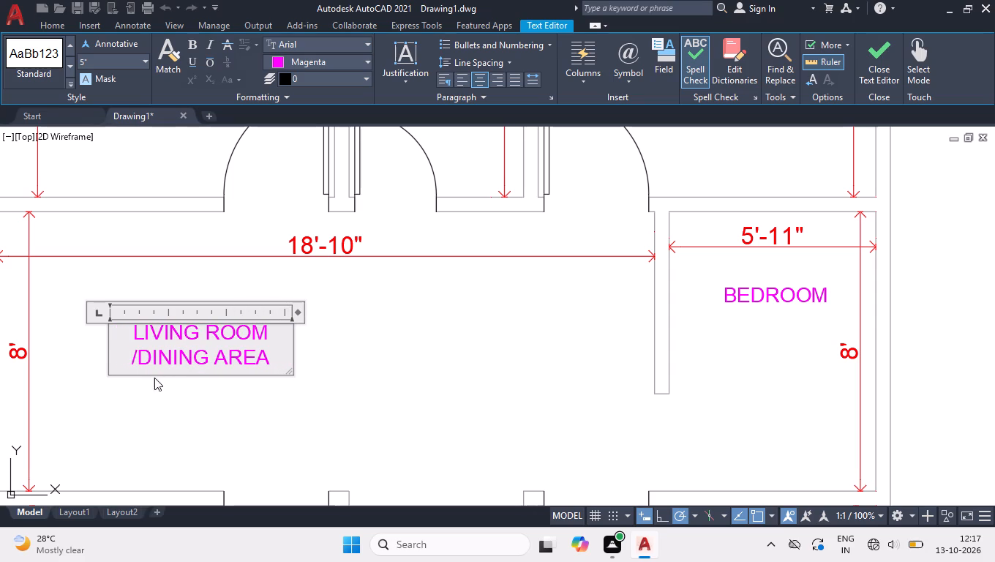
pyautogui.click(139, 366)
pyautogui.press('BackSpace')
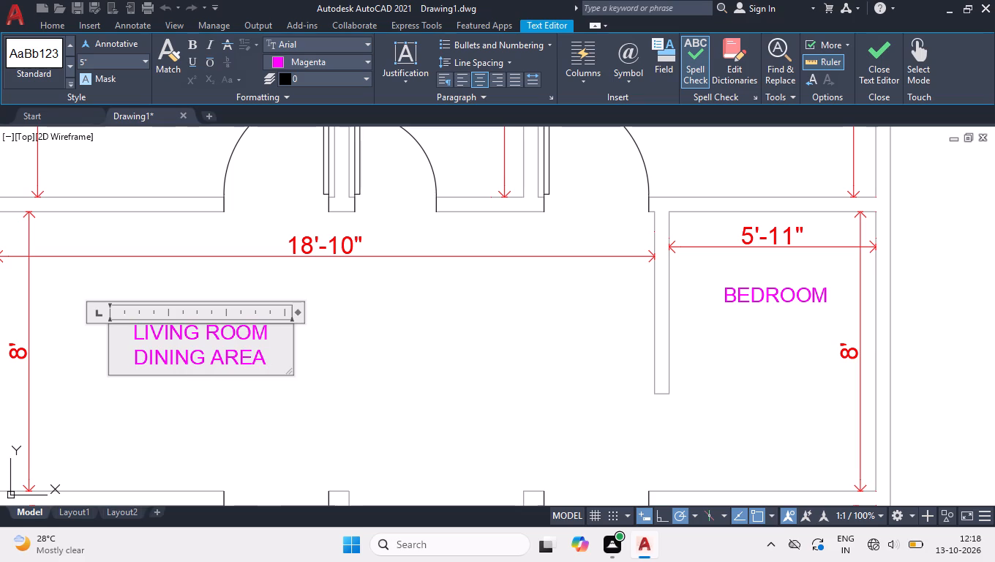
pyautogui.press('BackSpace')
pyautogui.press('space')
pyautogui.moveTo(298, 312); pyautogui.dragTo(342, 315)
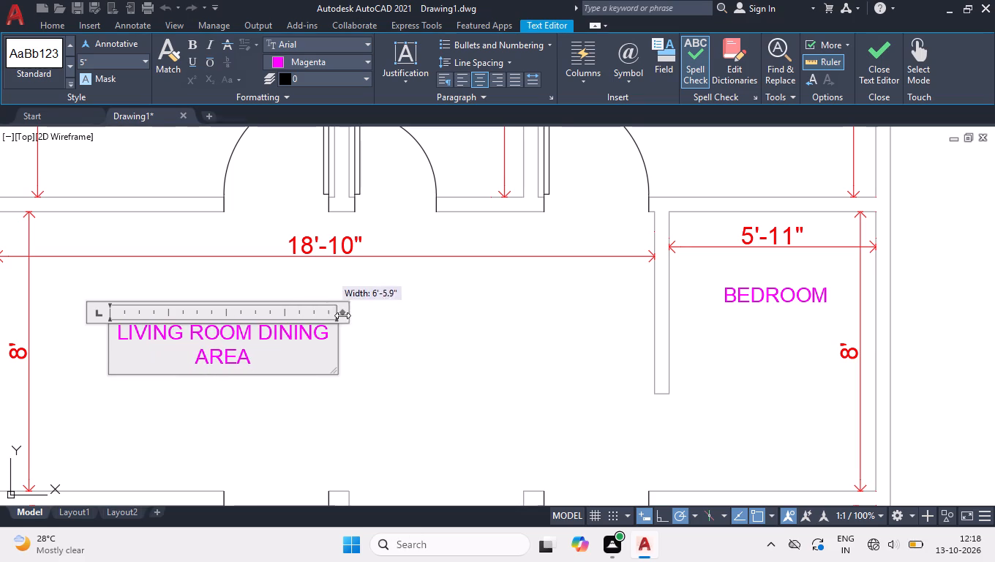
pyautogui.moveTo(342, 315); pyautogui.dragTo(342, 316)
pyautogui.moveTo(343, 314); pyautogui.dragTo(326, 307)
pyautogui.click(307, 331)
pyautogui.press('/')
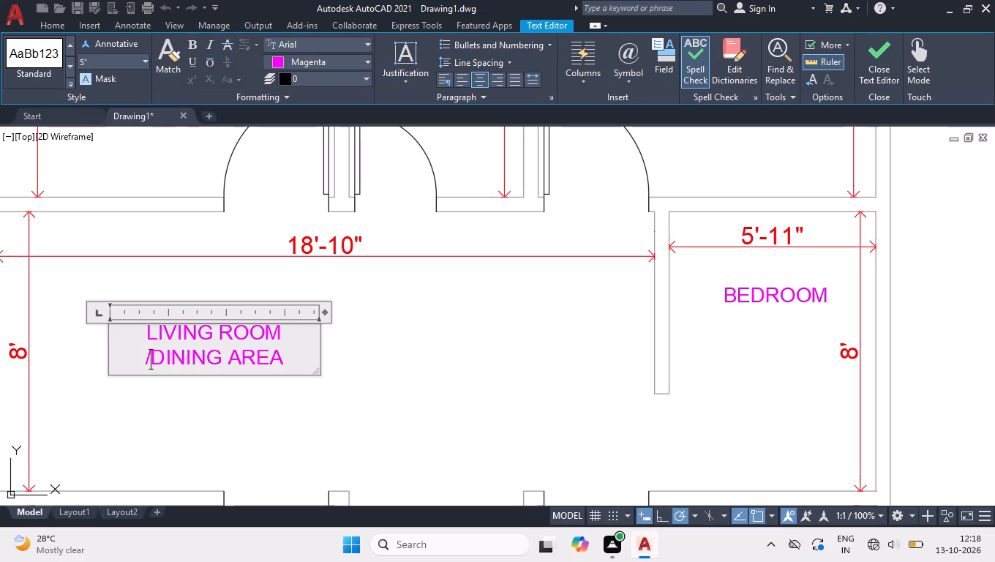
pyautogui.press('space')
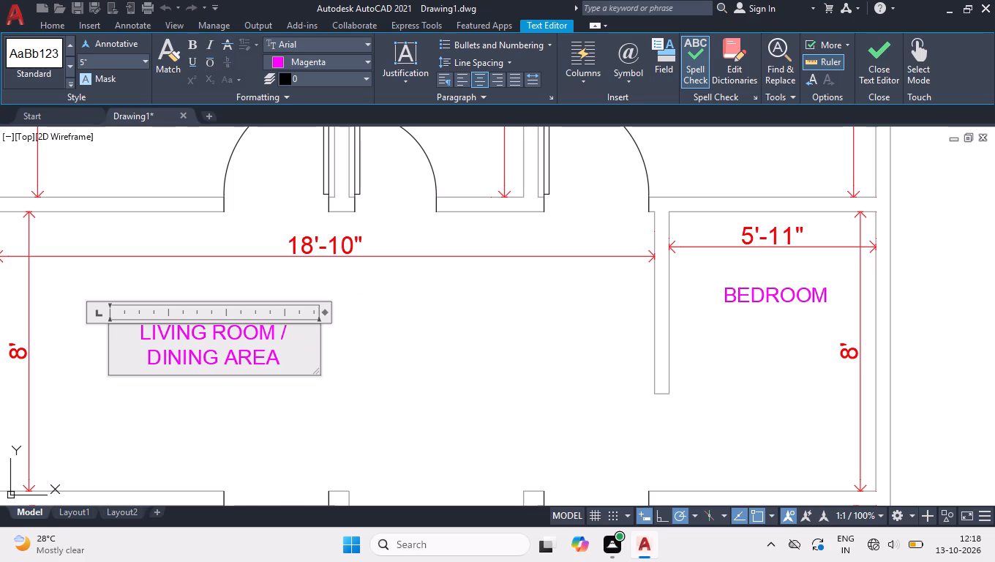
pyautogui.click(334, 347)
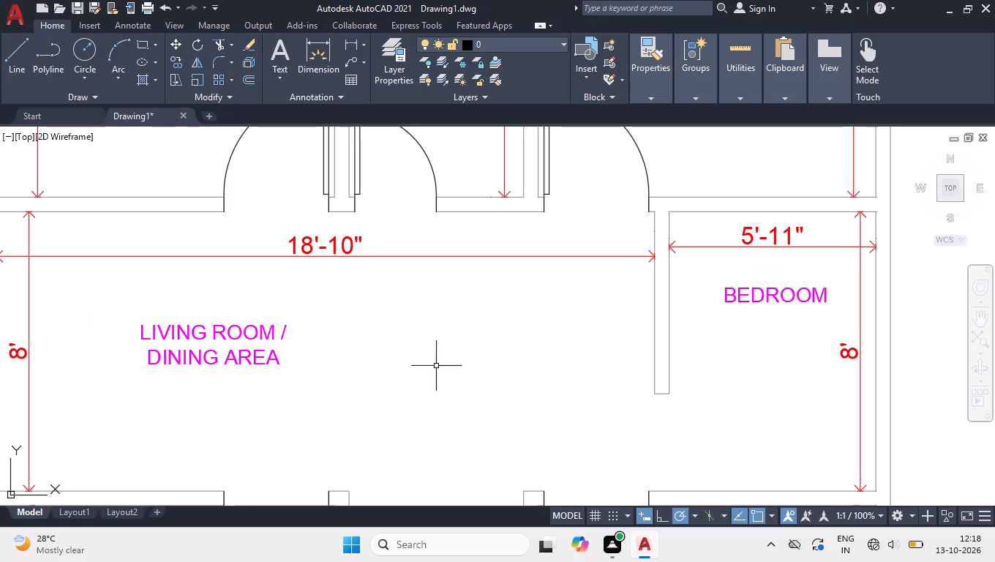
# Replace the BEDROOM label in the 5'-11" wide room with KITCHEN.
pyautogui.tripleClick(809, 299)
pyautogui.doubleClick(809, 299)
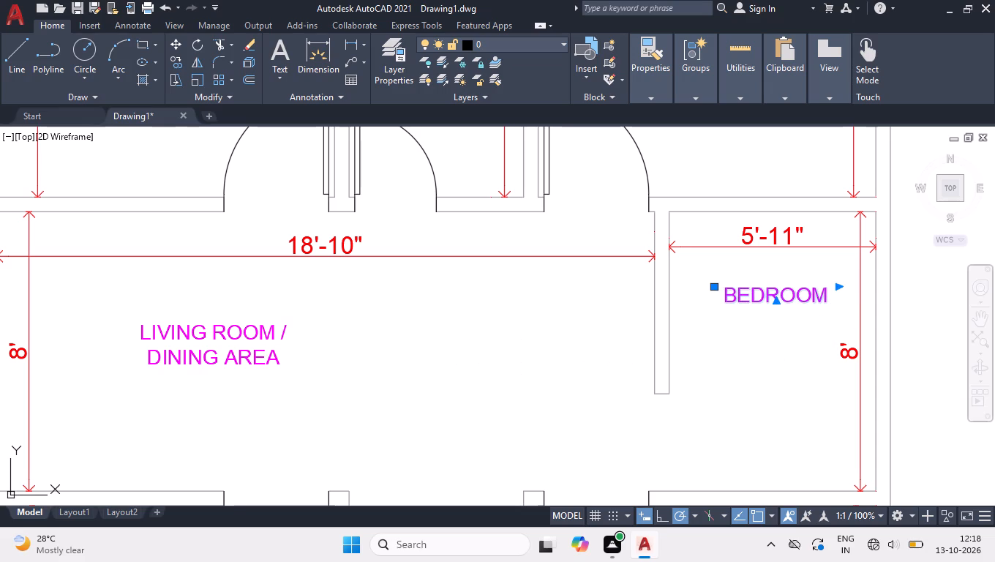
pyautogui.write('KITCHE')
pyautogui.press('n')
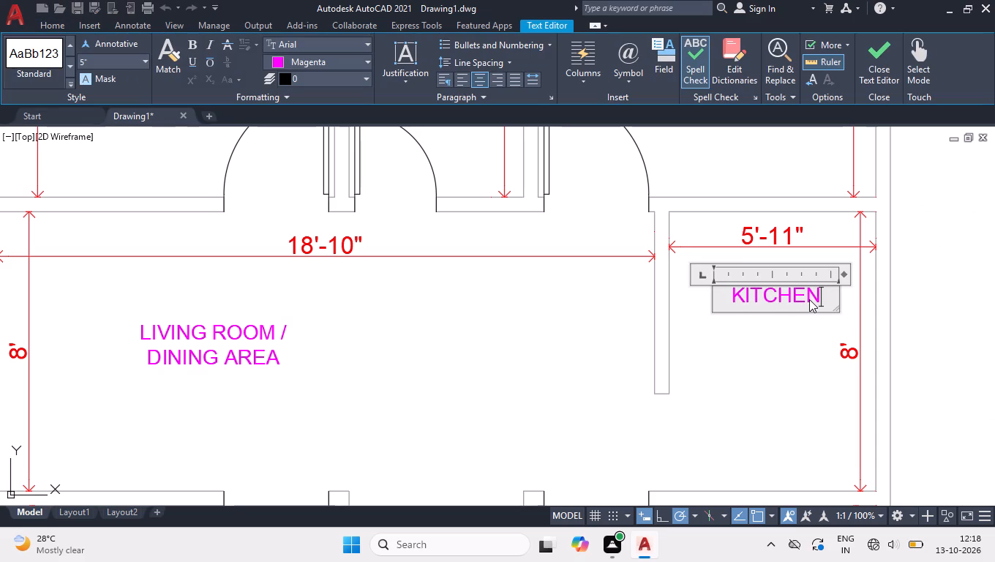
pyautogui.click(789, 415)
# Change the BEDROOM label in the plan's small bottom-left room to BALCONY.
pyautogui.scroll(-1, 658, 269)
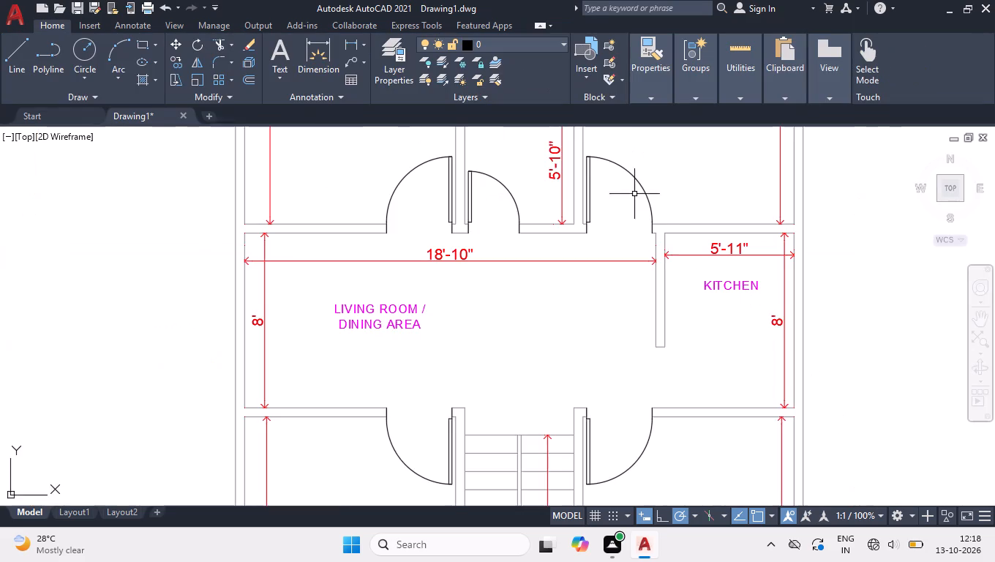
pyautogui.scroll(-2, 634, 193)
pyautogui.scroll(2, 640, 369)
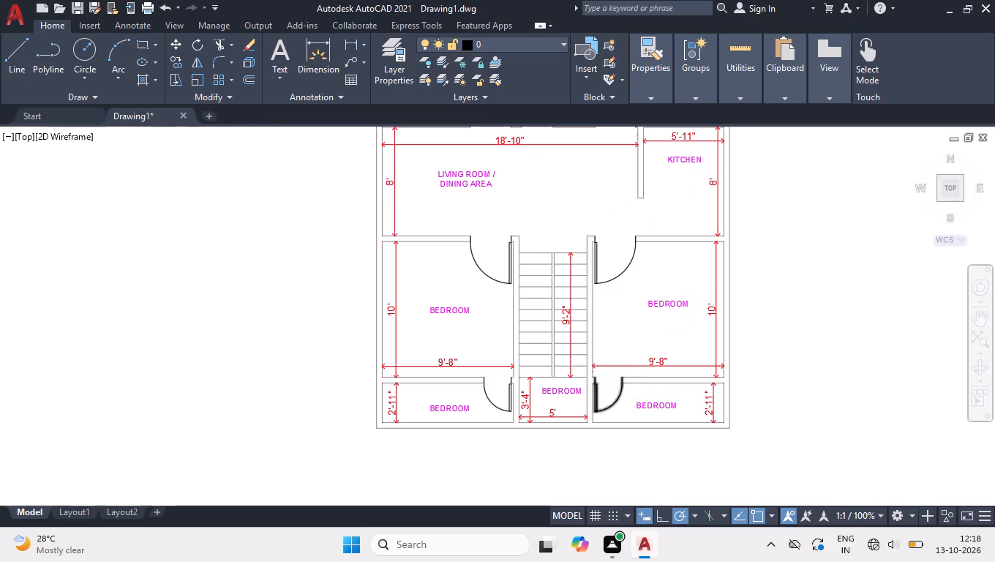
pyautogui.scroll(1, 605, 408)
pyautogui.doubleClick(159, 408)
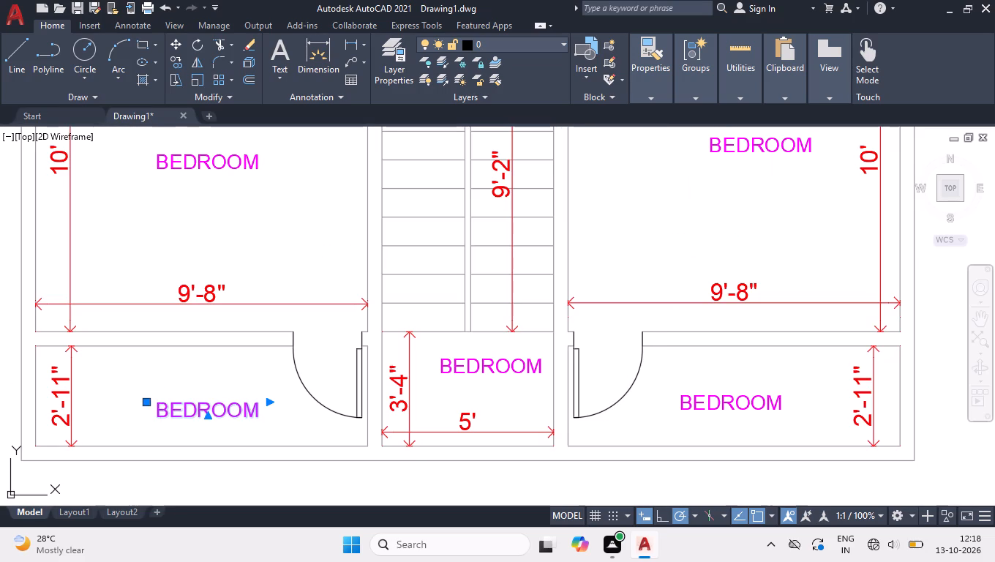
pyautogui.moveTo(176, 414); pyautogui.dragTo(239, 414)
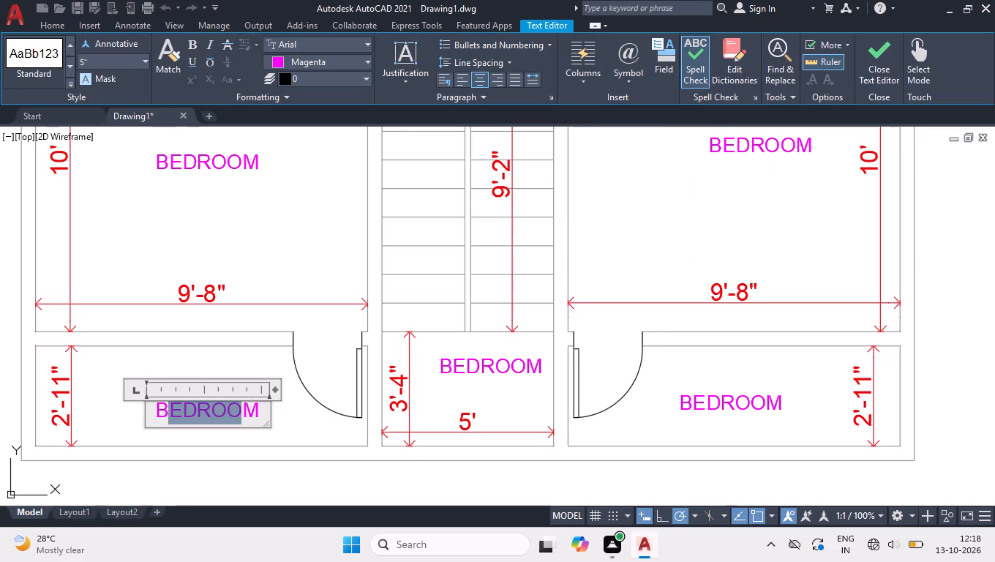
pyautogui.moveTo(239, 414); pyautogui.dragTo(278, 422)
pyautogui.write('ALCO')
pyautogui.press('n')
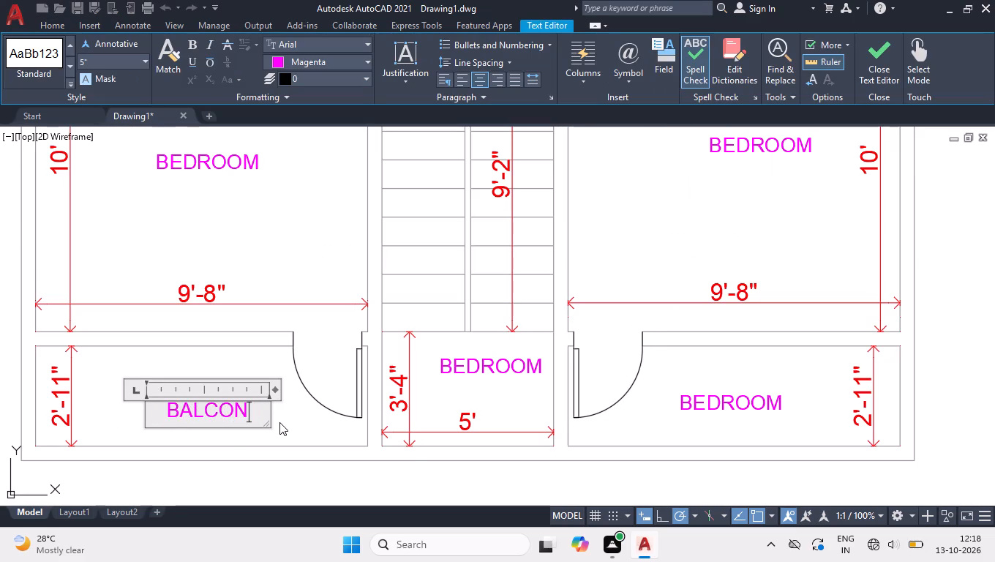
pyautogui.press('y')
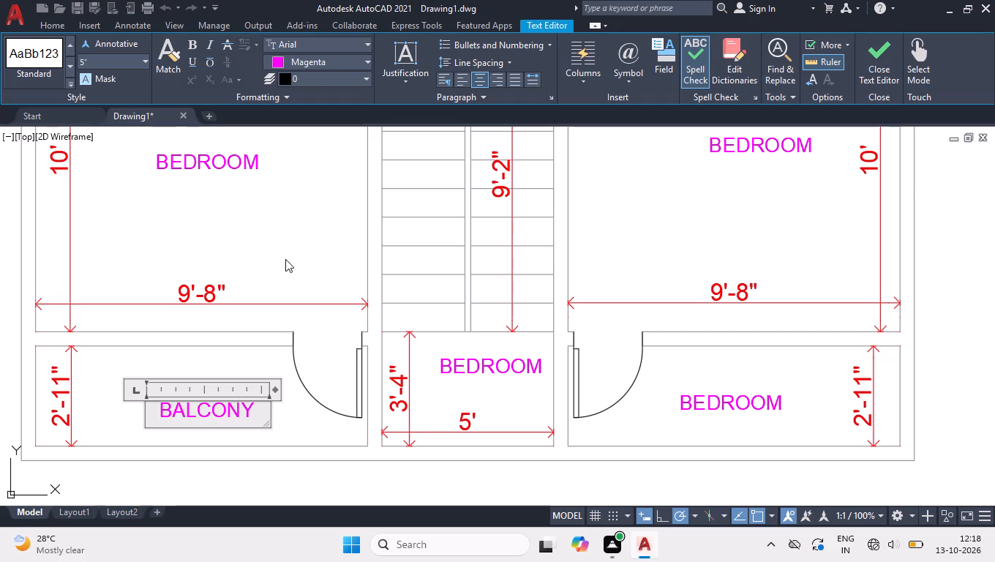
pyautogui.click(285, 259)
# Change the BEDROOM label in the plan's small bottom-right room to BALCONY.
pyautogui.doubleClick(723, 402)
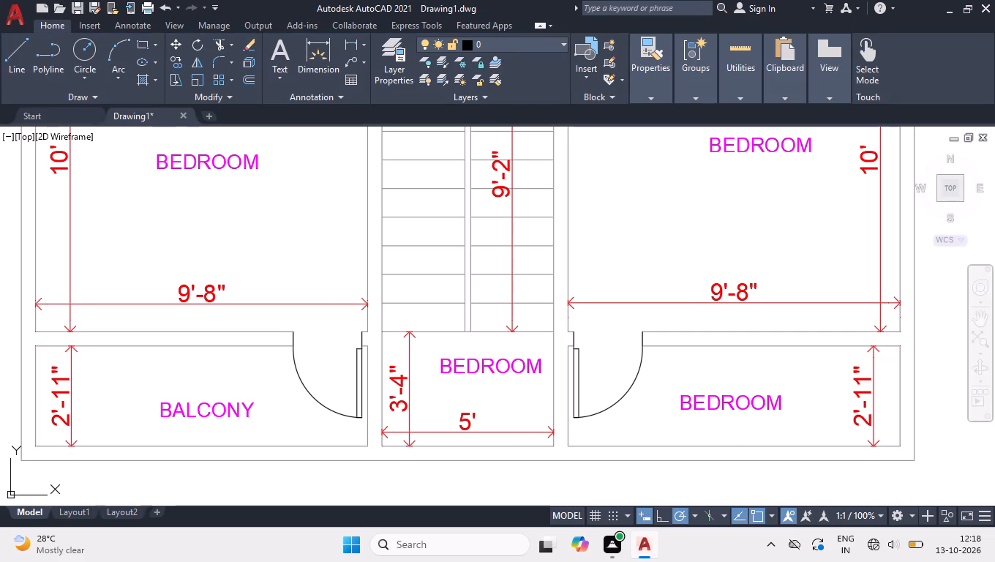
pyautogui.doubleClick(696, 401)
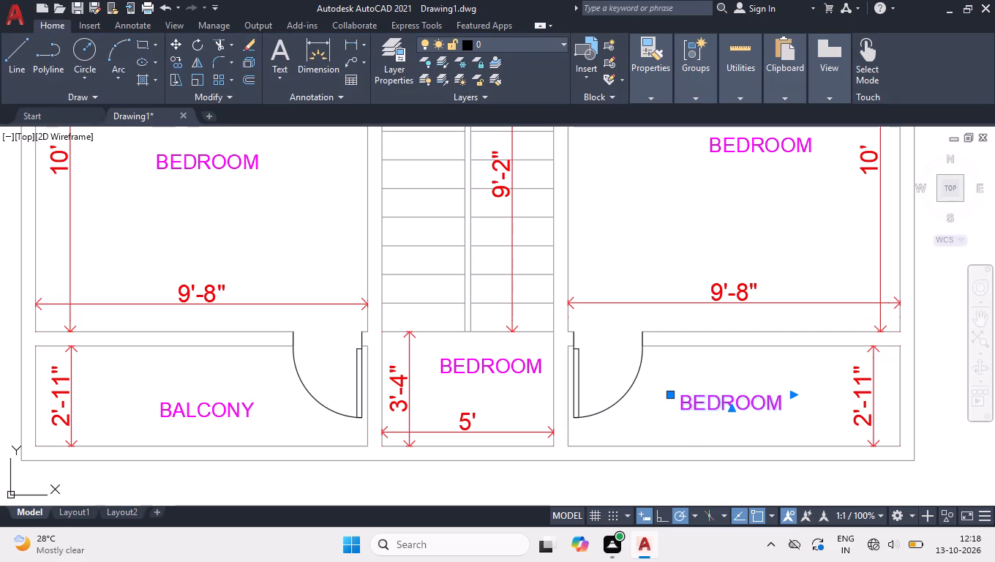
pyautogui.moveTo(694, 401); pyautogui.dragTo(825, 393)
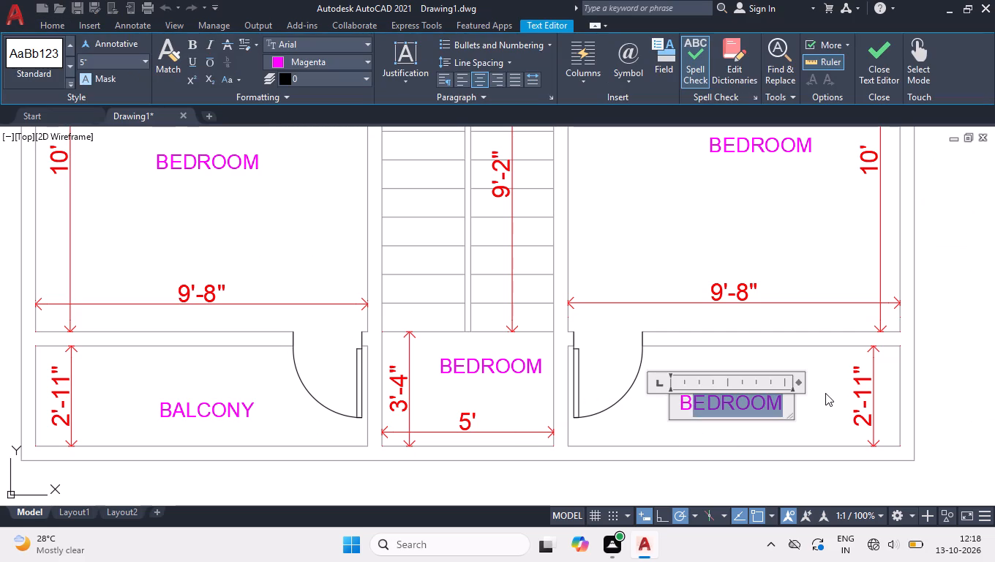
pyautogui.write('ALCONT')
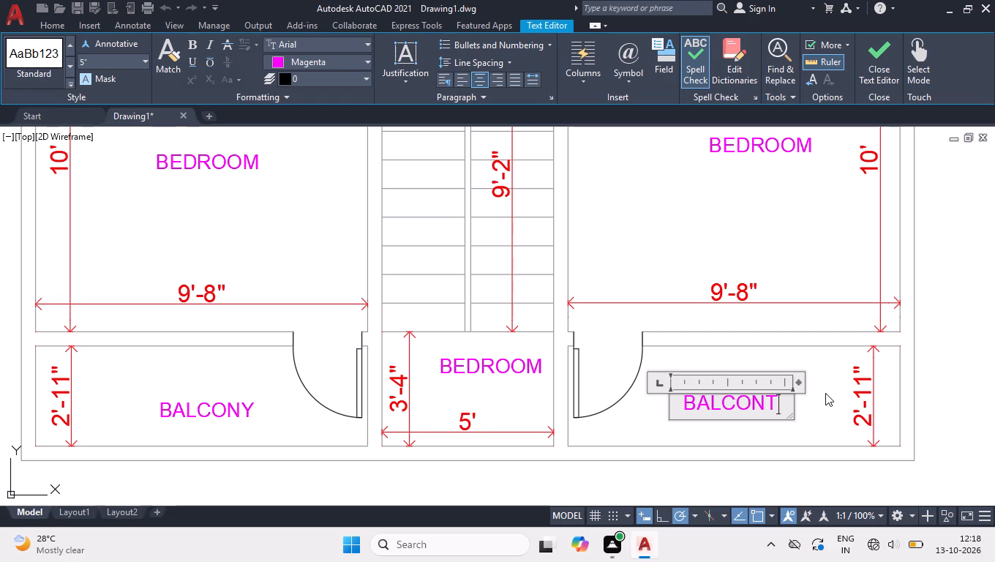
pyautogui.press('BackSpace')
pyautogui.press('y')
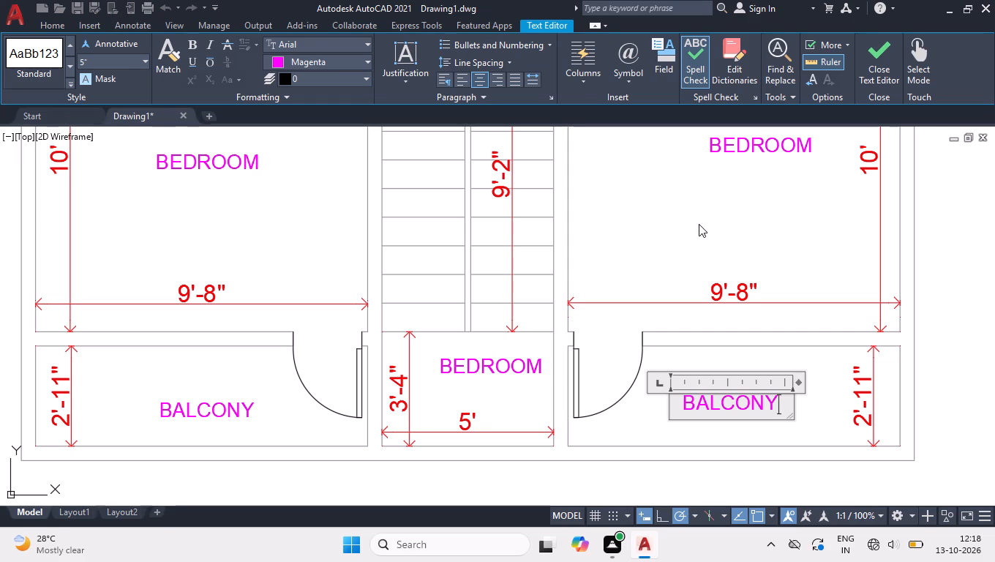
pyautogui.click(699, 224)
# Replace the BEDROOM label in the space below the staircase with STAIRS.
pyautogui.doubleClick(451, 367)
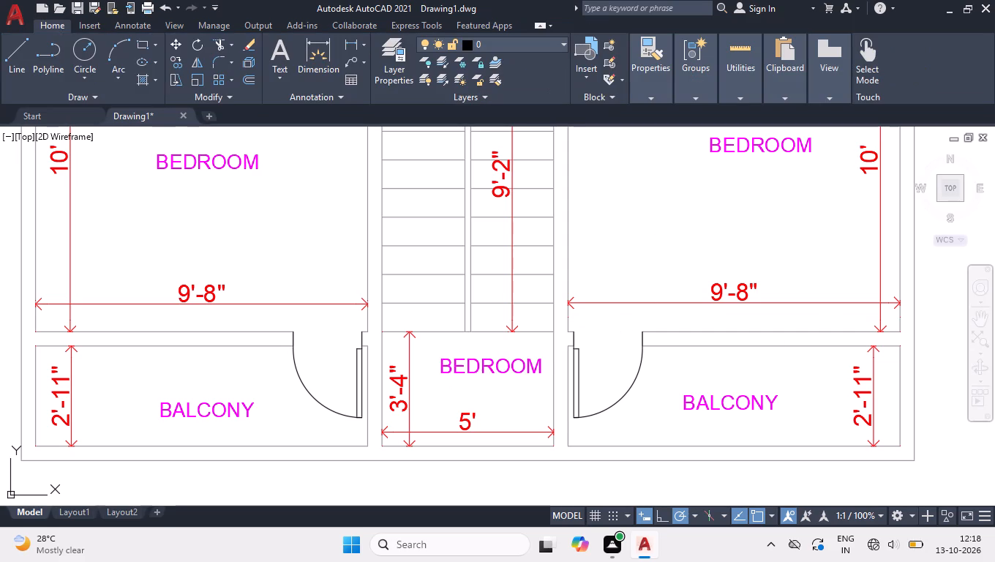
pyautogui.hotkey('ctrl', 'a')
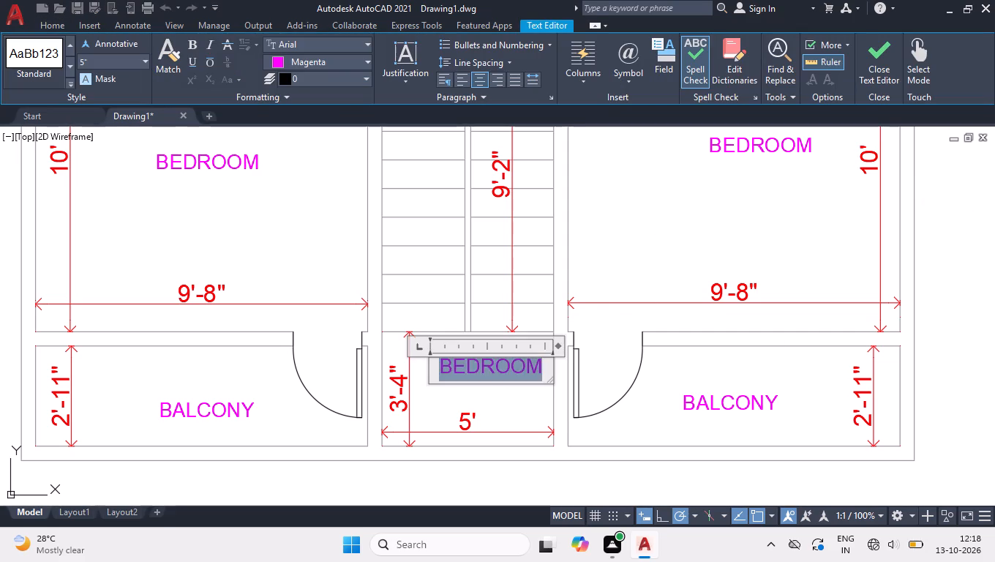
pyautogui.write('ir')
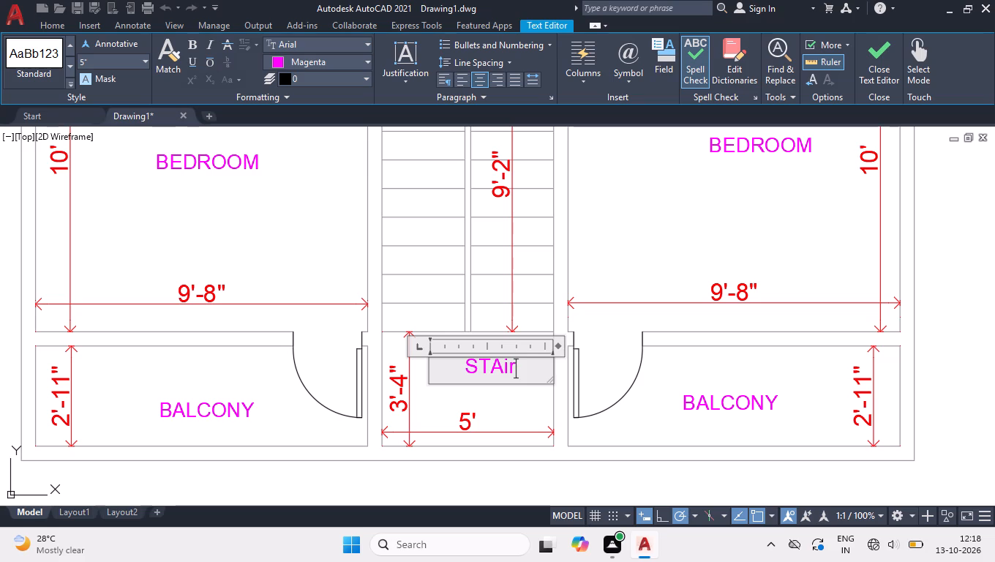
pyautogui.press('BackSpace')
pyautogui.press('BackSpace')
pyautogui.write('IRS')
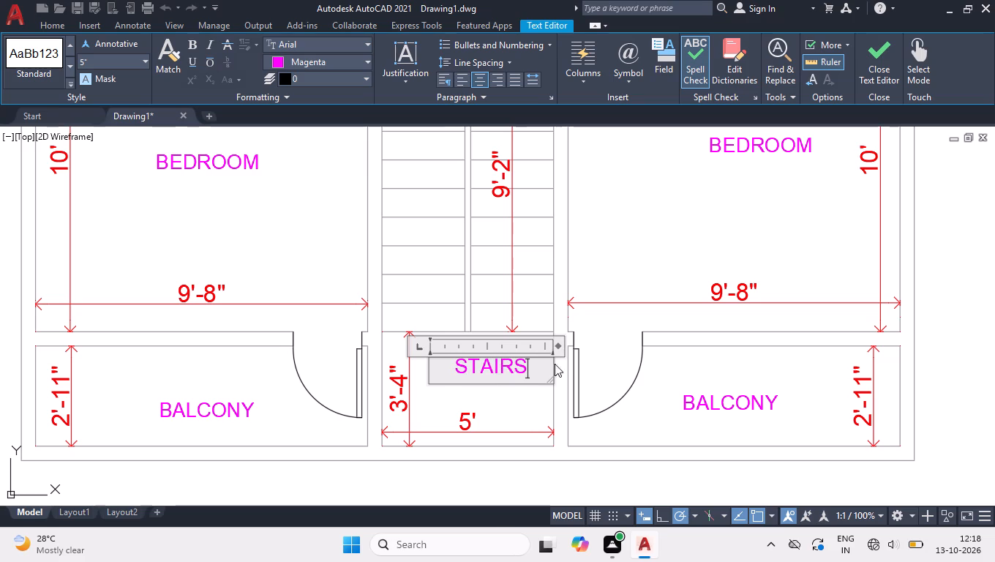
pyautogui.click(629, 242)
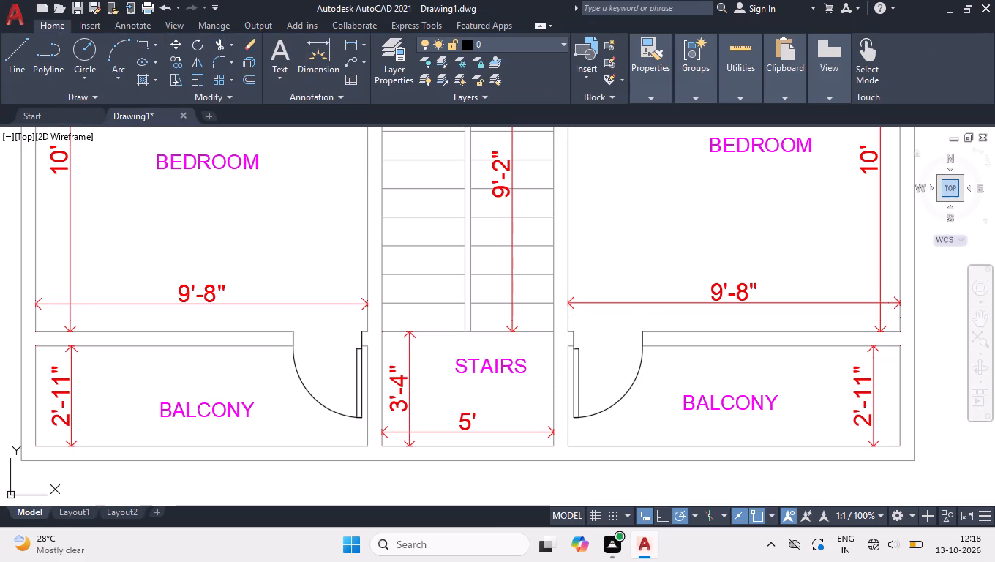
# With Ortho mode on, add a linear dimension between the plan's outer top corners, placing it above the top wall.
pyautogui.click(949, 190)
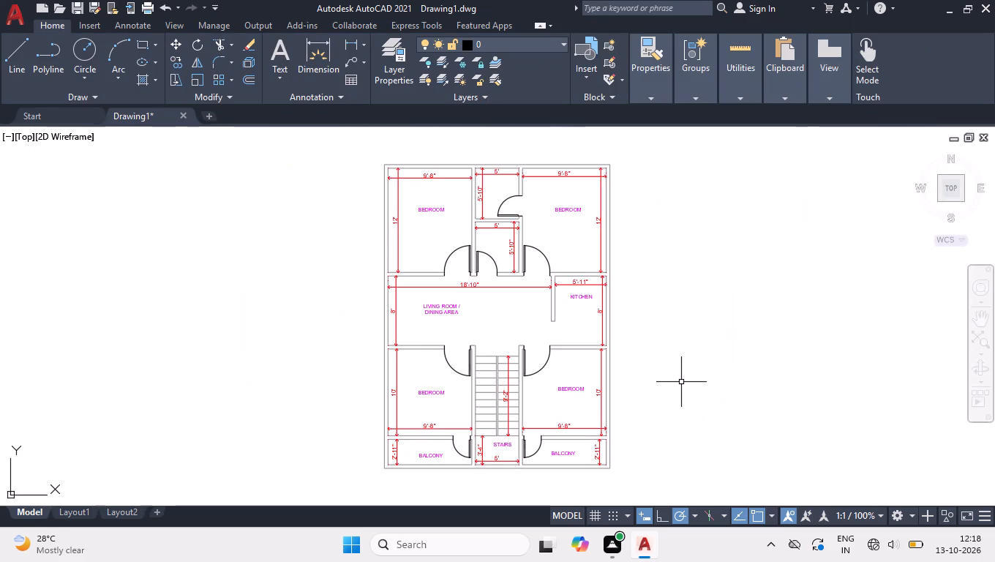
pyautogui.write('DLI')
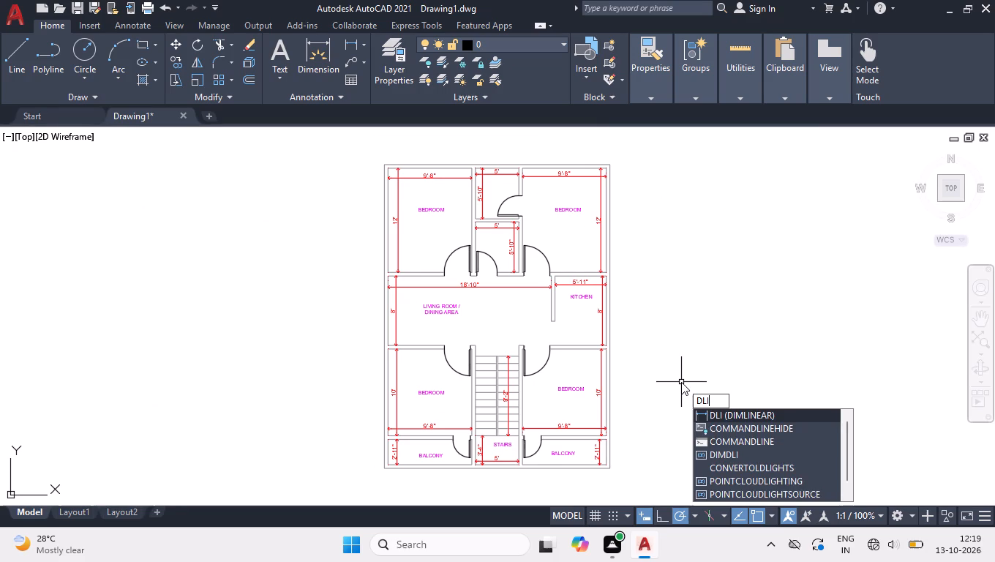
pyautogui.press('Return')
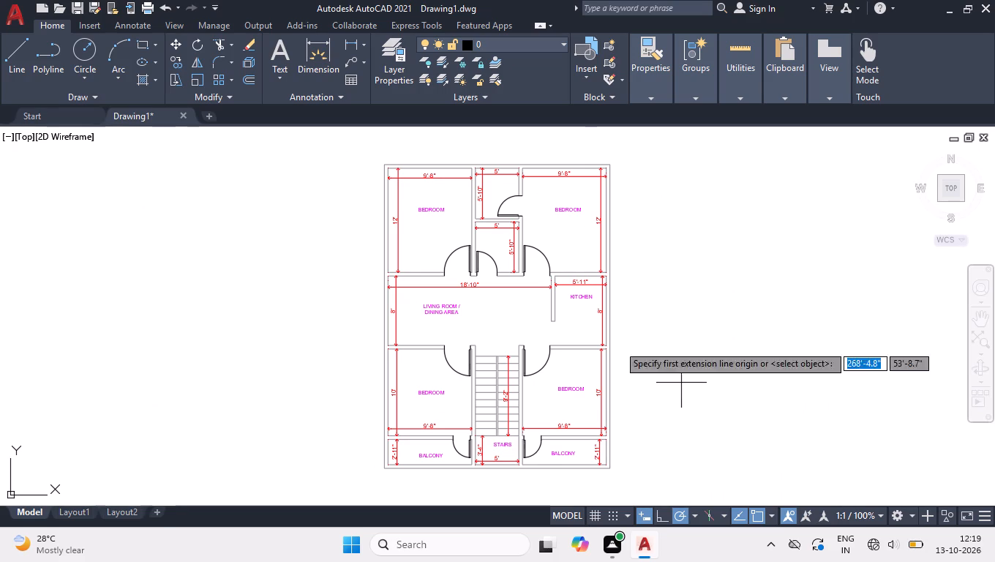
pyautogui.click(380, 161)
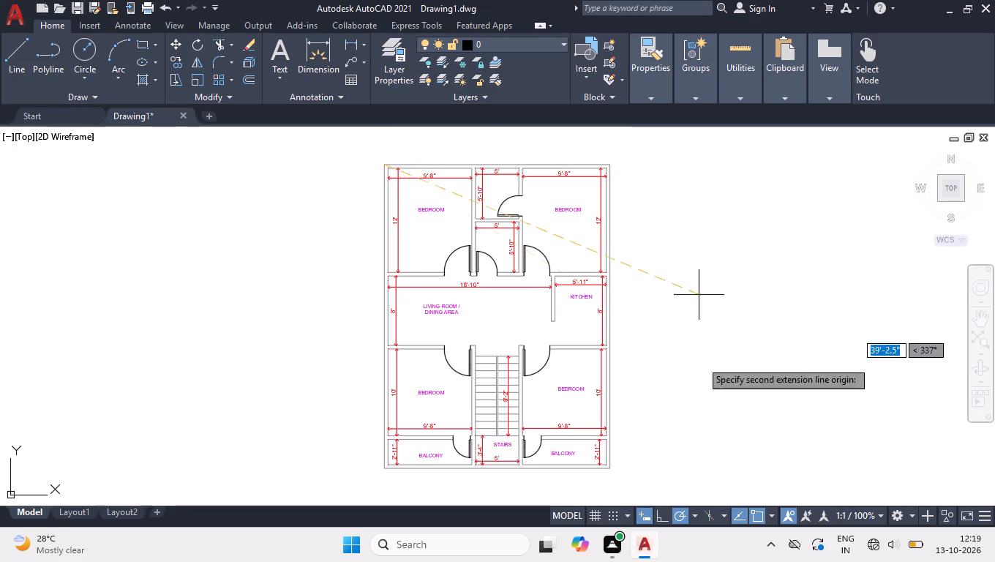
pyautogui.click(661, 522)
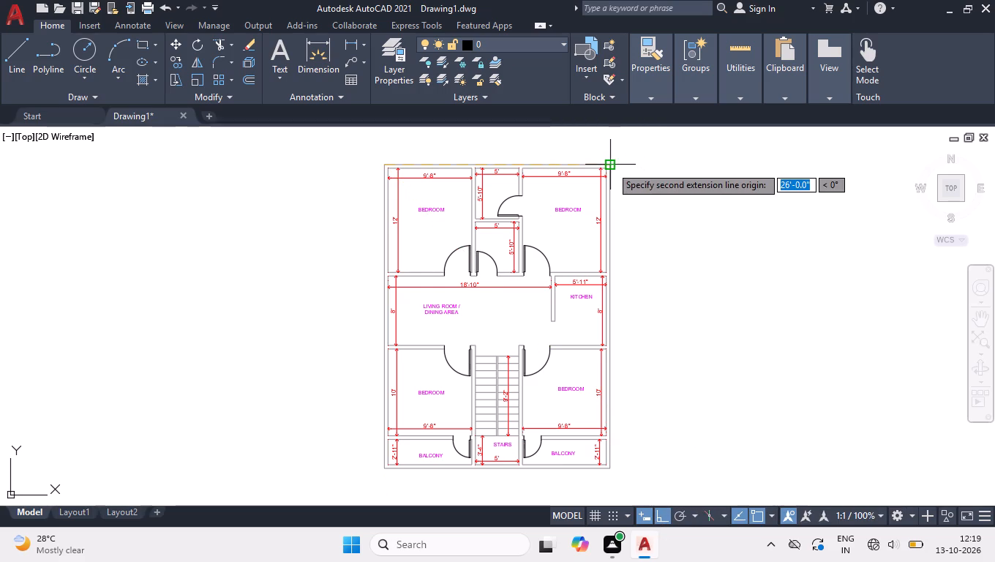
pyautogui.click(611, 165)
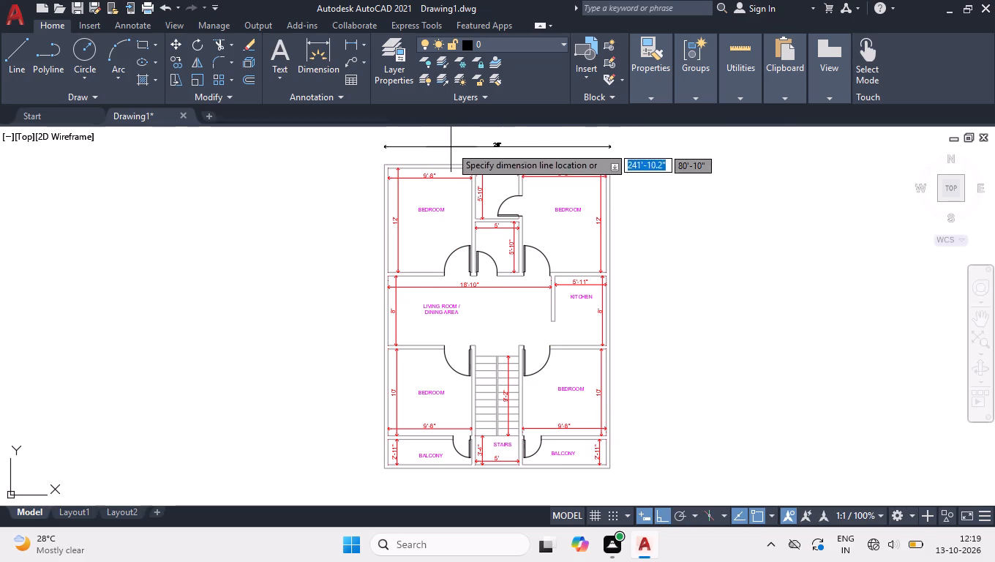
pyautogui.scroll(3, 537, 144)
pyautogui.click(489, 195)
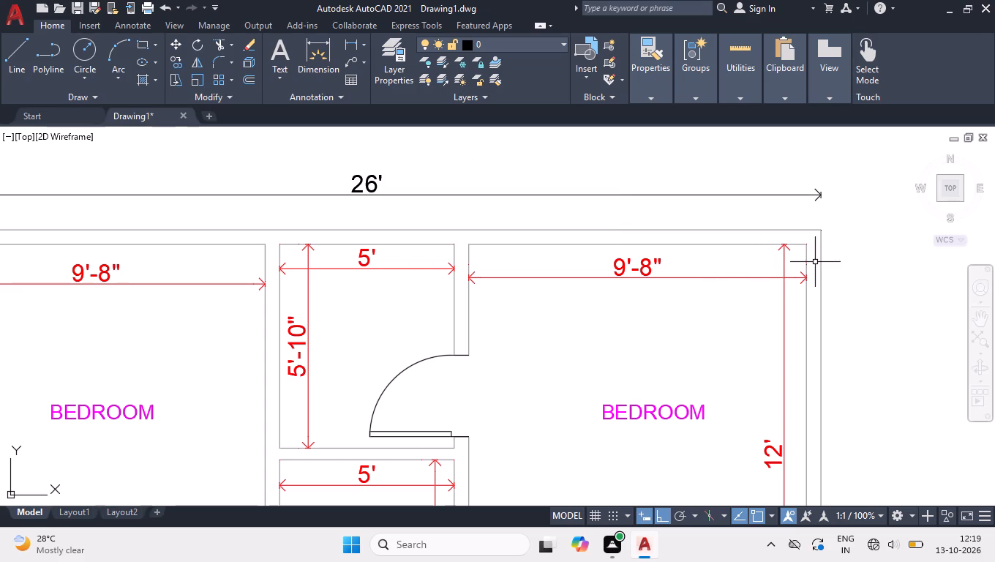
# Add a 35' vertical linear dimension down from the plan's outer top-right corner, placing it just outside the right wall.
pyautogui.press('space')
pyautogui.click(822, 229)
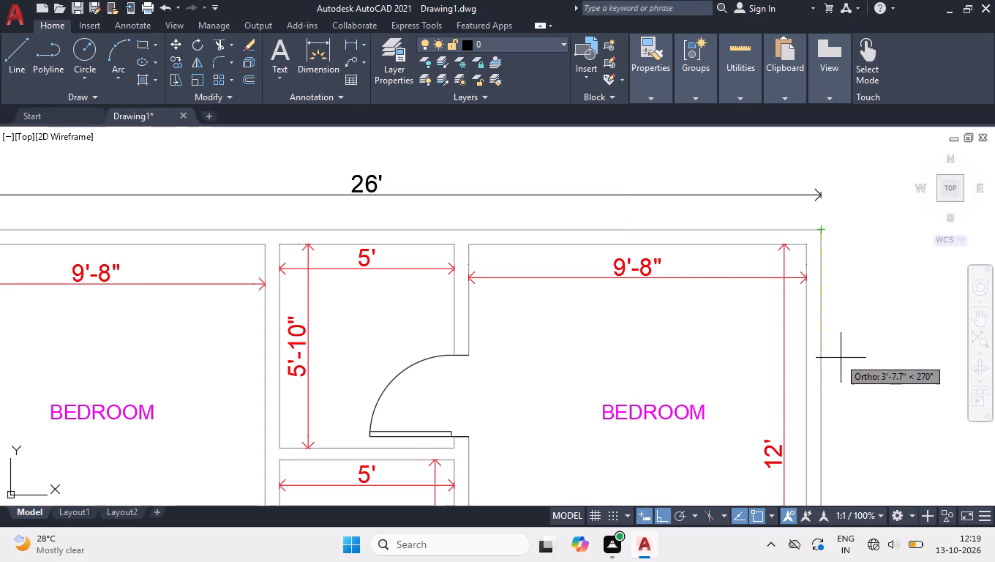
pyautogui.press('3')
pyautogui.press('5')
pyautogui.press("'")
pyautogui.press('Return')
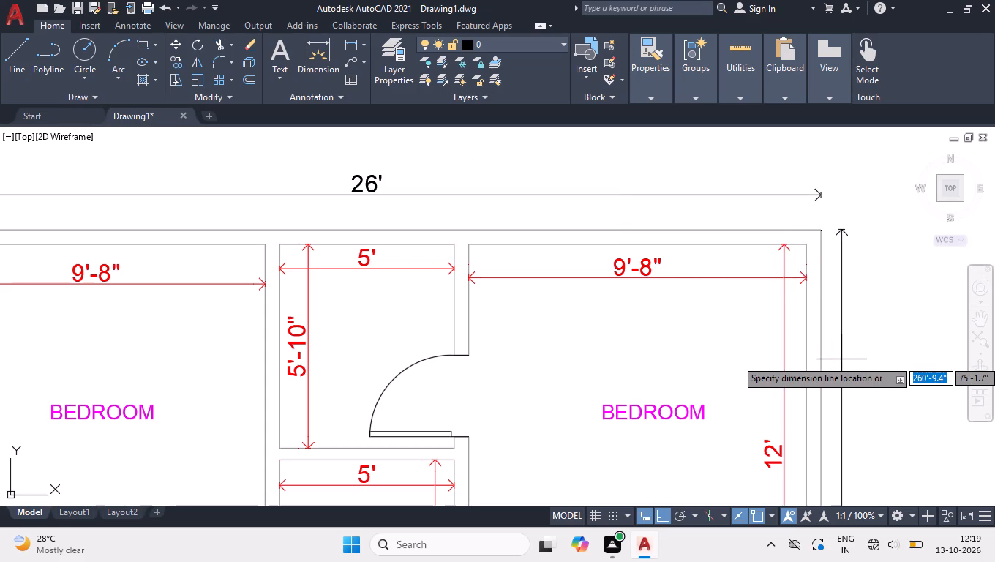
pyautogui.scroll(-2, 407, 277)
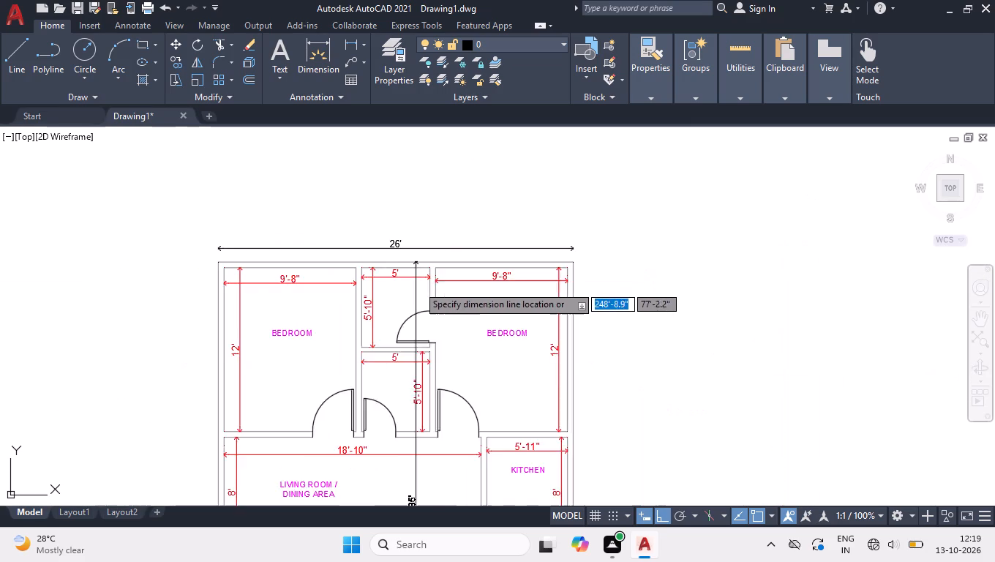
pyautogui.scroll(-1, 418, 285)
pyautogui.scroll(4, 524, 419)
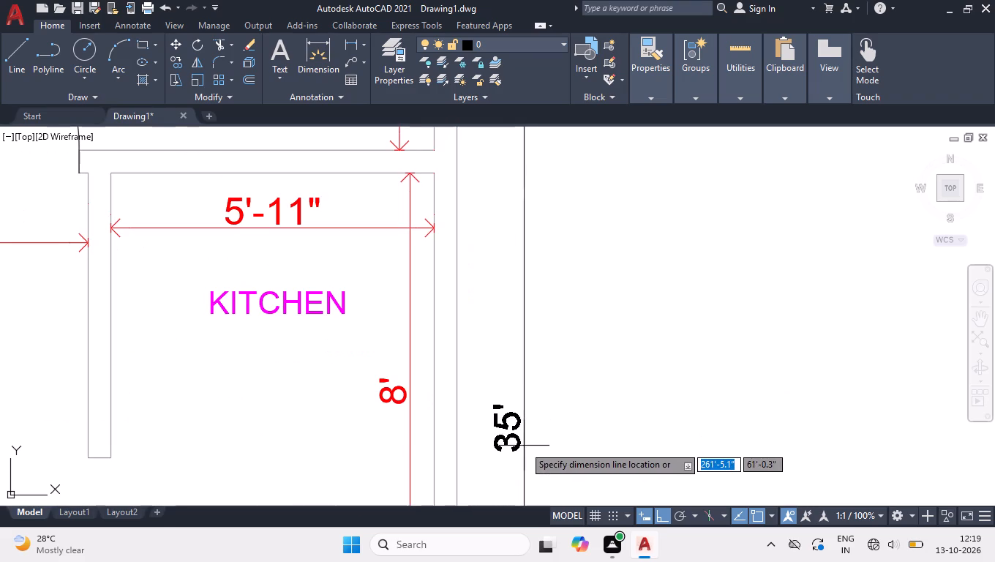
pyautogui.click(524, 446)
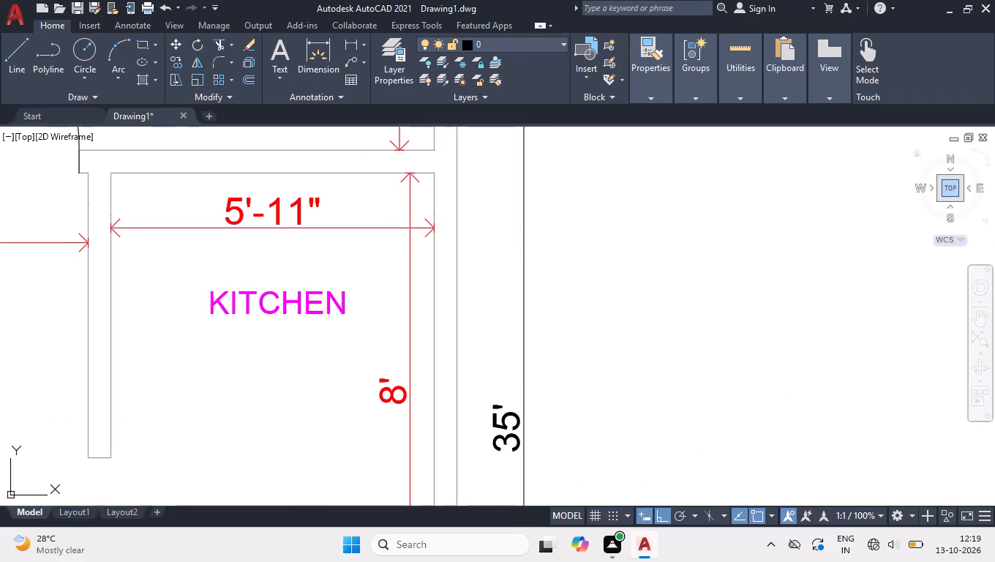
# Hatch the plan's connected walls with the SOLID pattern in colour 253.
pyautogui.click(954, 191)
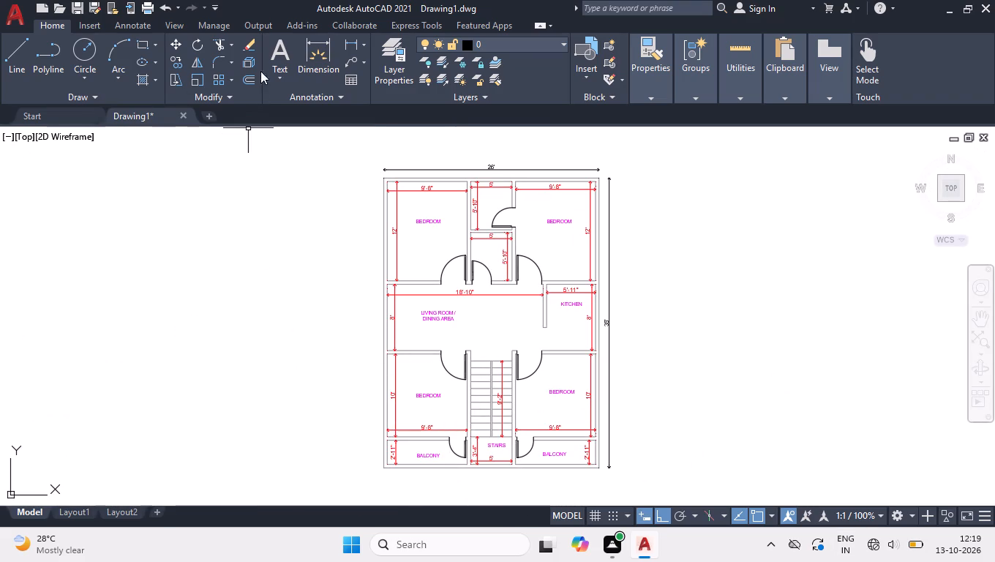
pyautogui.click(138, 82)
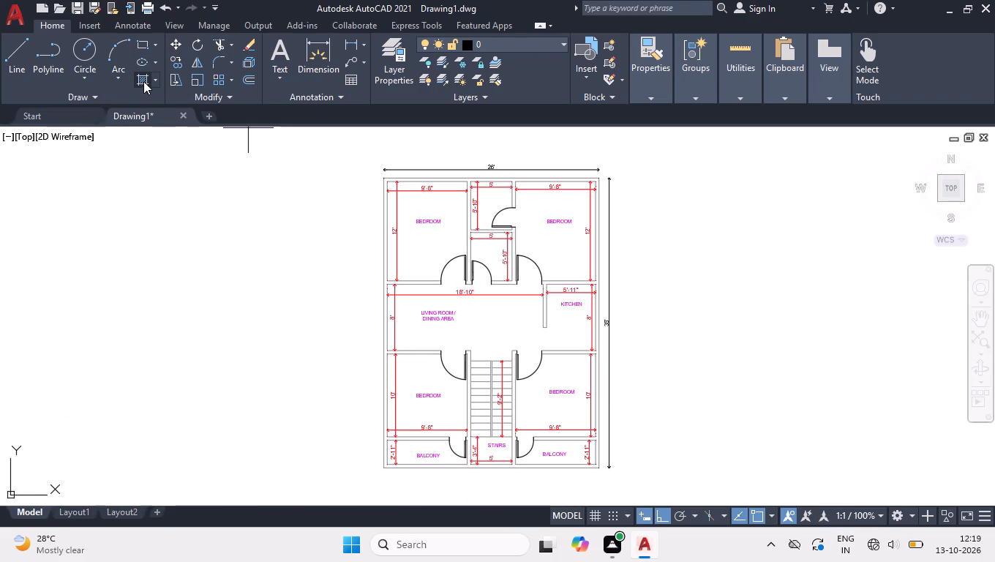
pyautogui.click(135, 63)
pyautogui.click(446, 54)
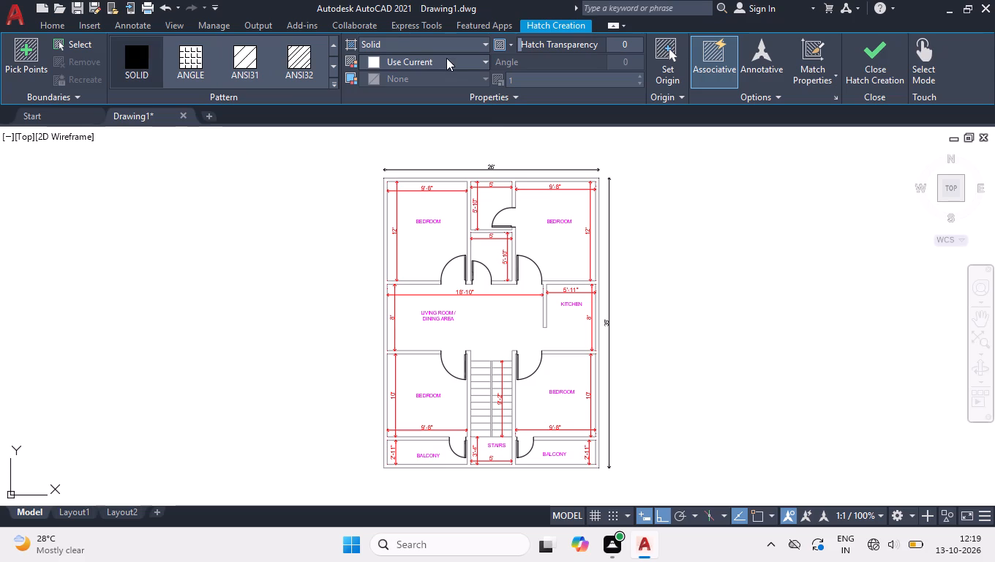
pyautogui.click(361, 262)
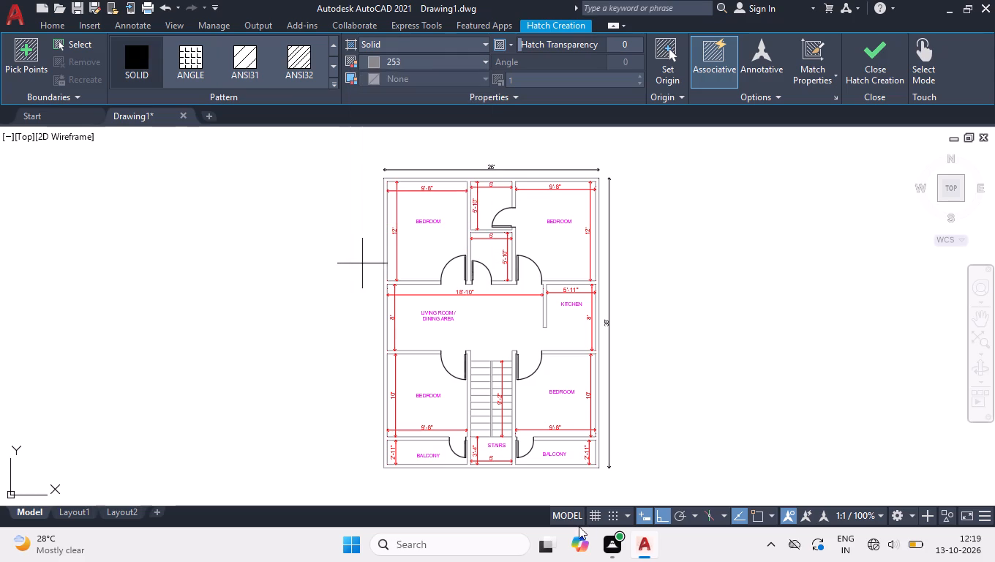
pyautogui.click(469, 440)
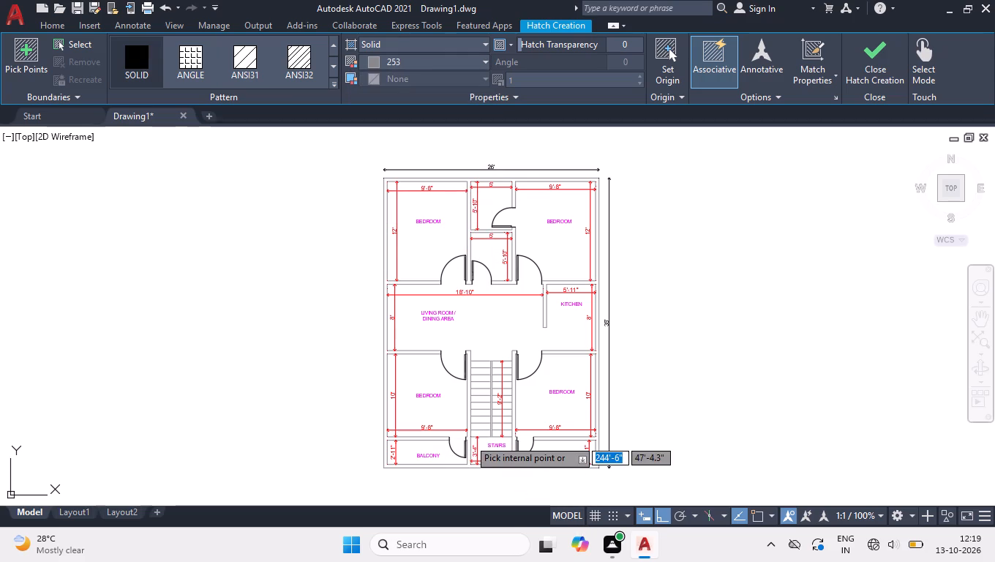
pyautogui.press('space')
# Fill the narrow divider between the two stair flights with the same solid colour 253 hatch.
pyautogui.scroll(3, 498, 442)
pyautogui.scroll(-1, 497, 438)
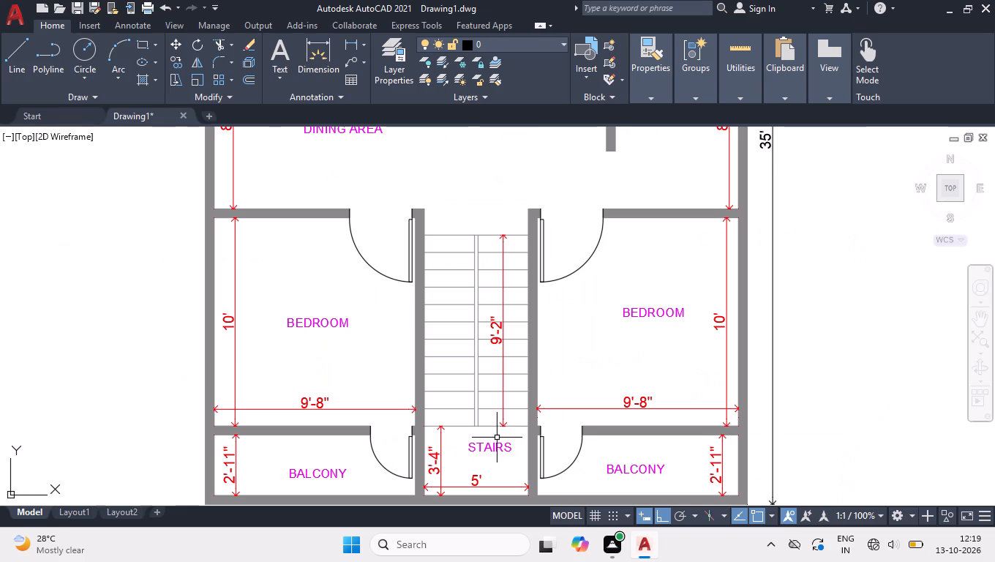
pyautogui.scroll(1, 486, 421)
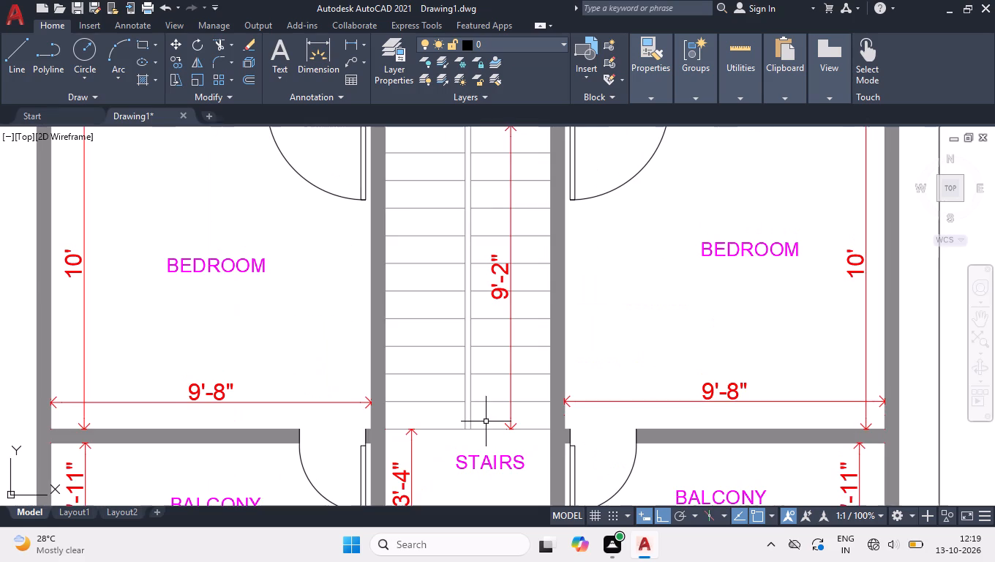
pyautogui.moveTo(479, 412); pyautogui.dragTo(495, 457, button='middle')
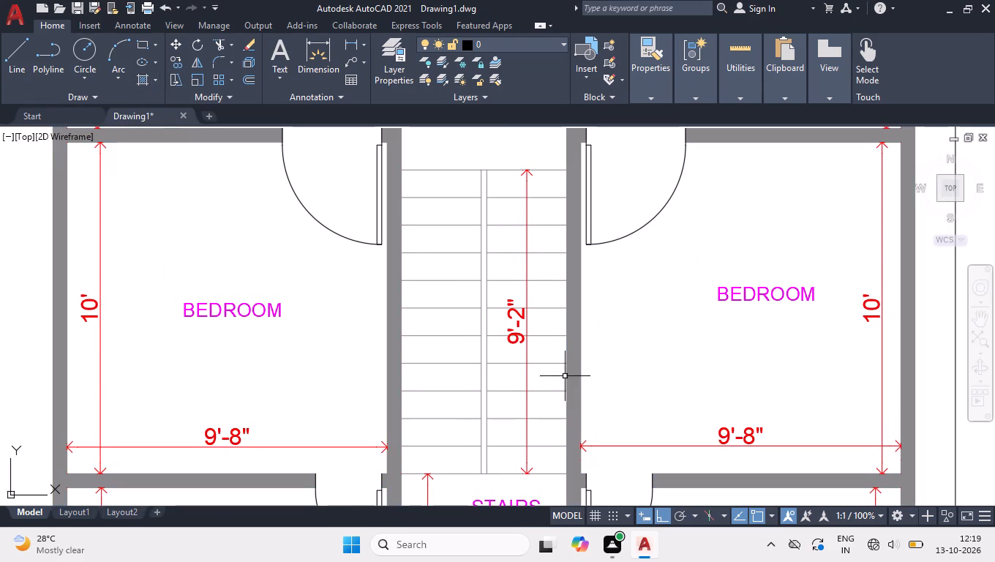
pyautogui.press('space')
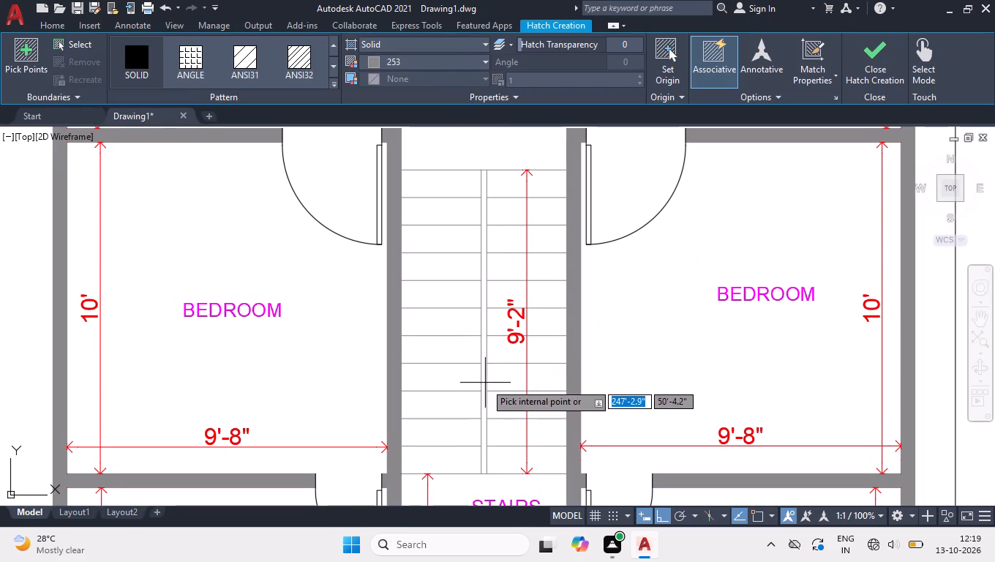
pyautogui.click(485, 383)
pyautogui.press('space')
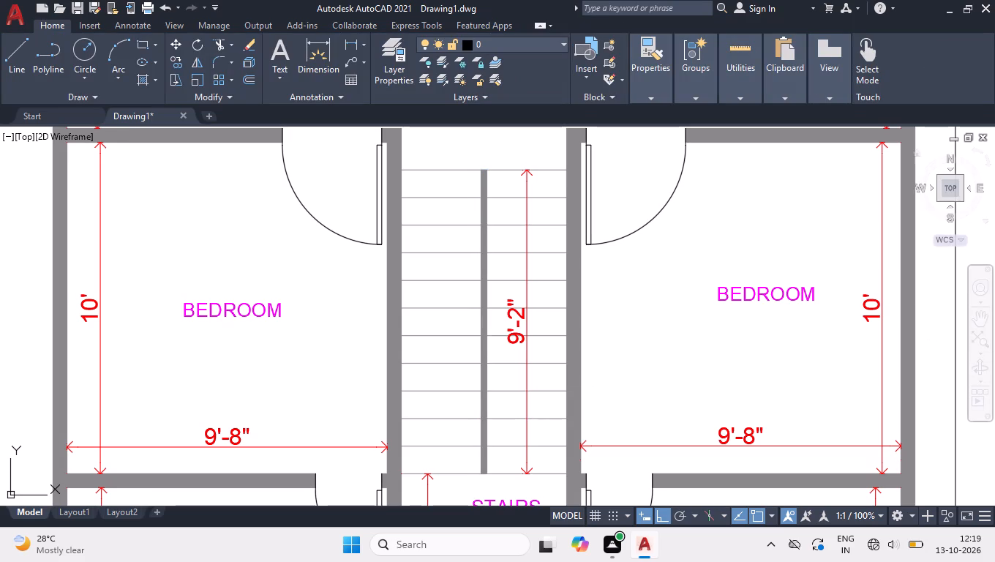
# Group the entire floor plan, including its walls, doors, labels and dimensions, into one object.
pyautogui.click(953, 187)
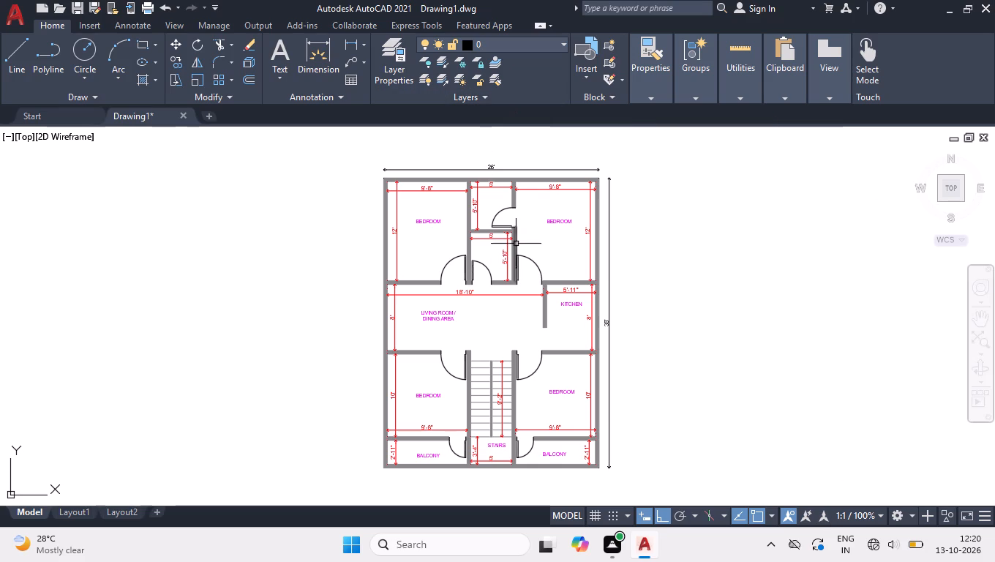
pyautogui.click(331, 137)
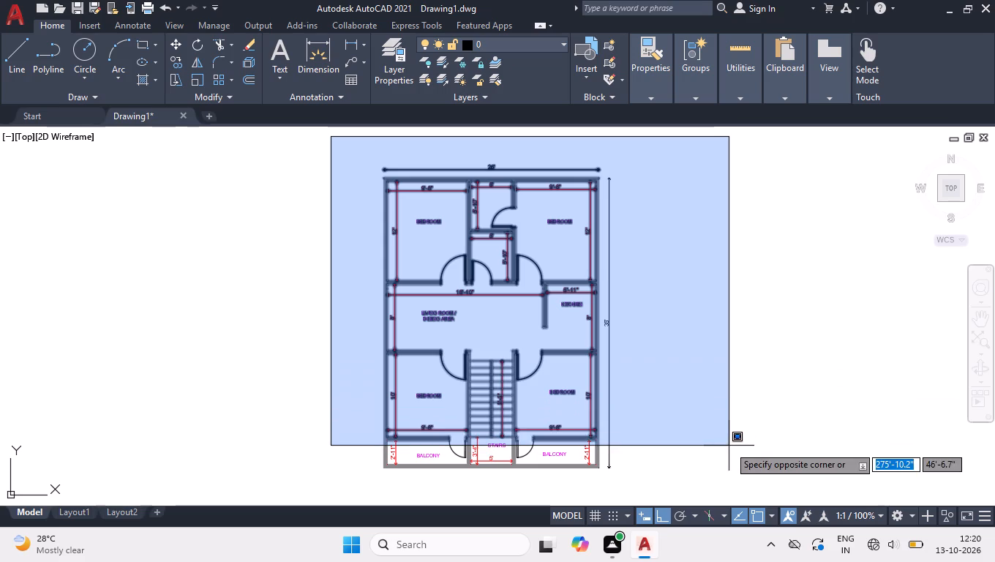
pyautogui.click(677, 484)
pyautogui.write('GR')
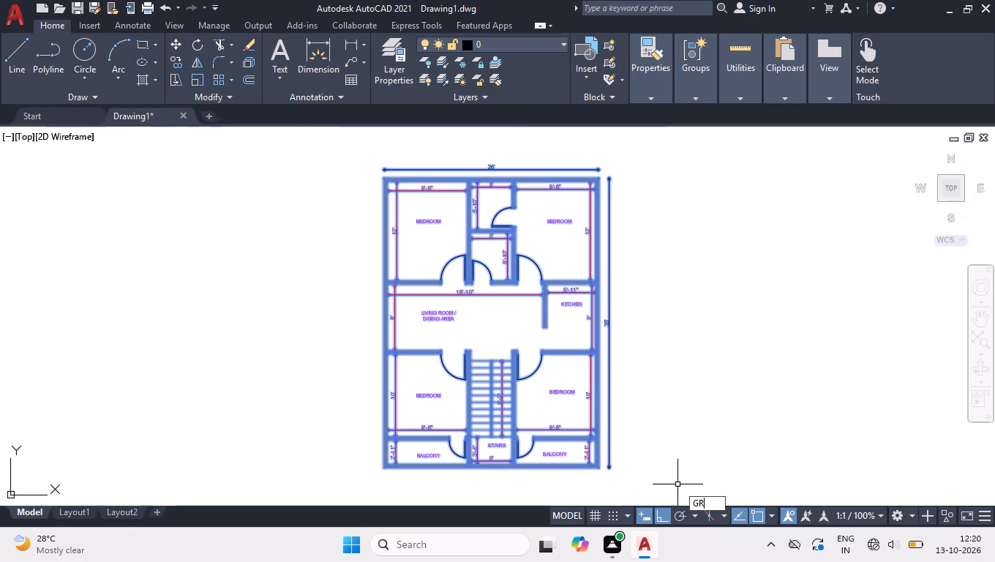
pyautogui.press('o')
pyautogui.press('u')
pyautogui.press('p')
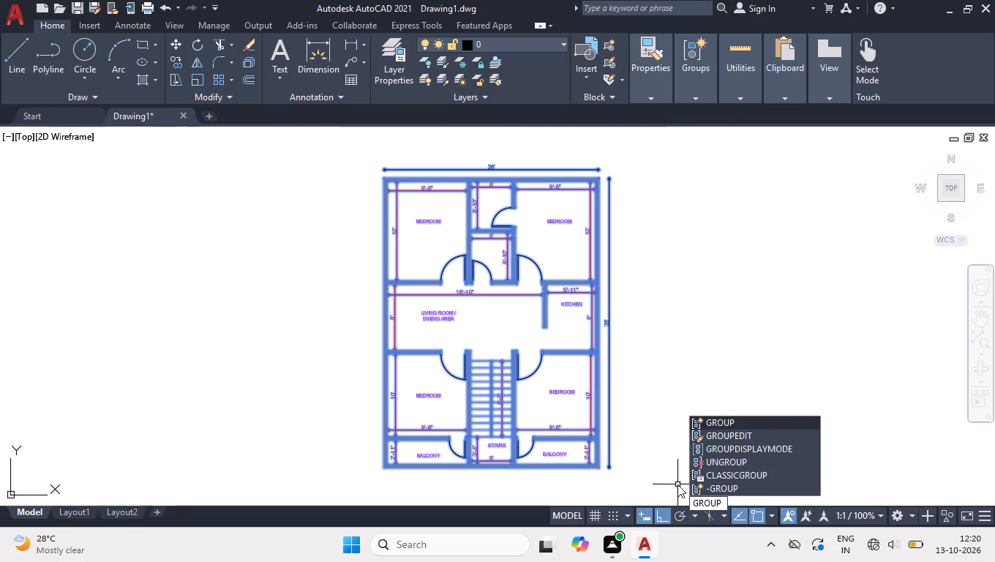
pyautogui.press('Return')
# Move the grouped floor plan horizontally to the left to free drawing space beside it, and clear the selection.
pyautogui.click(674, 443)
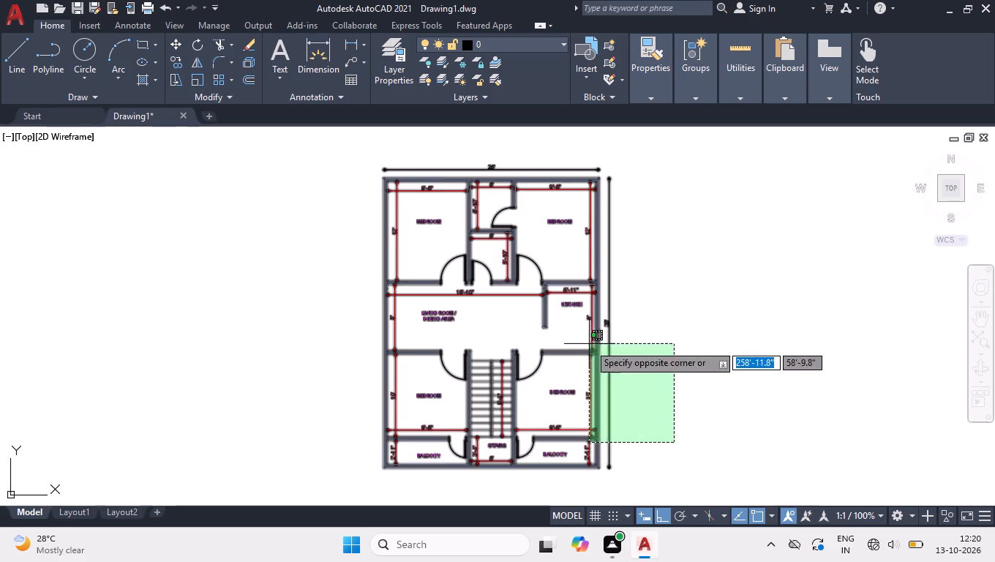
pyautogui.click(588, 343)
pyautogui.click(499, 317)
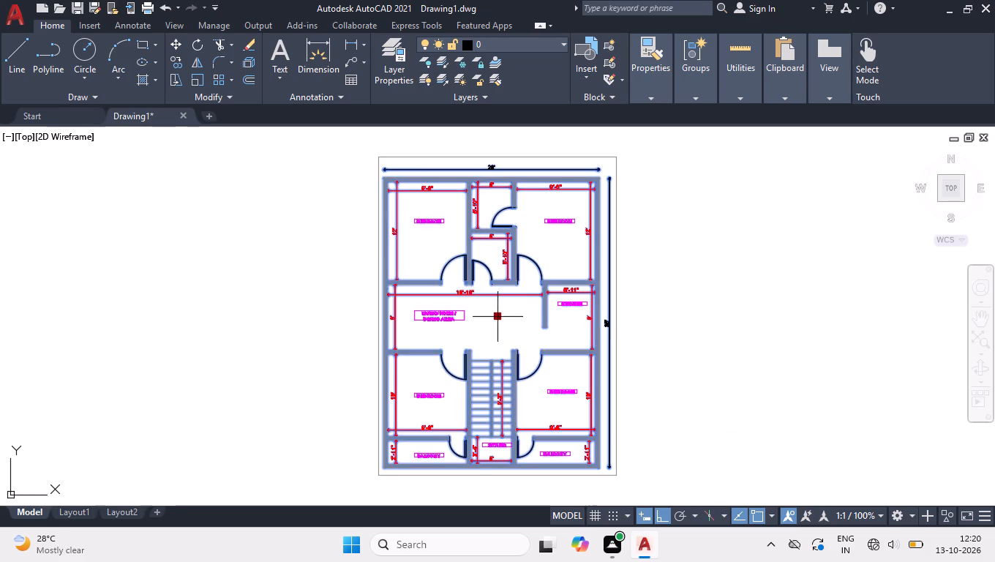
pyautogui.click(271, 301)
pyautogui.rightClick(452, 312)
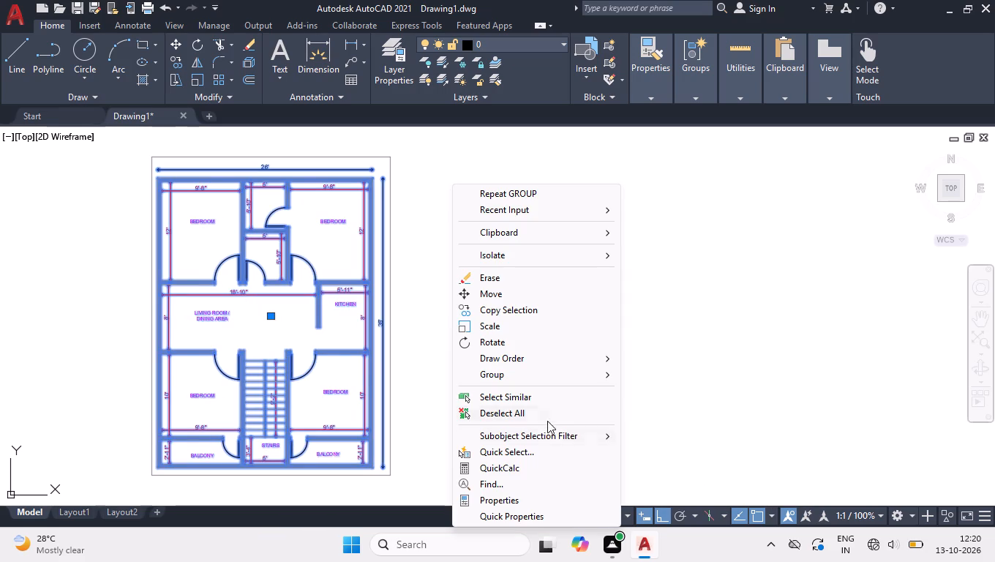
pyautogui.click(547, 418)
# Draw a closed 26' by 35' rectangle with lines to the right of the floor plan, aligned with its bottom edge.
pyautogui.press('l')
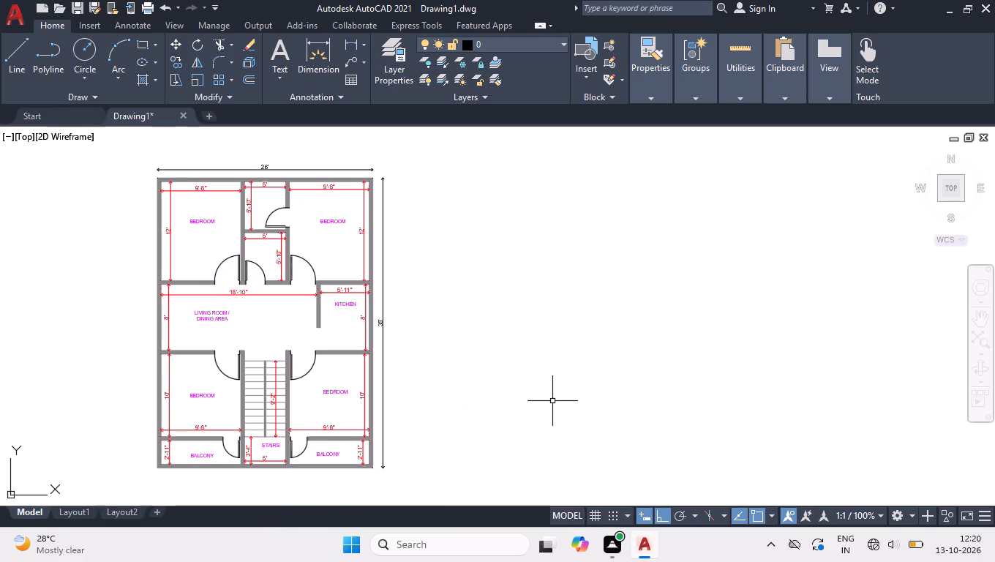
pyautogui.press('Return')
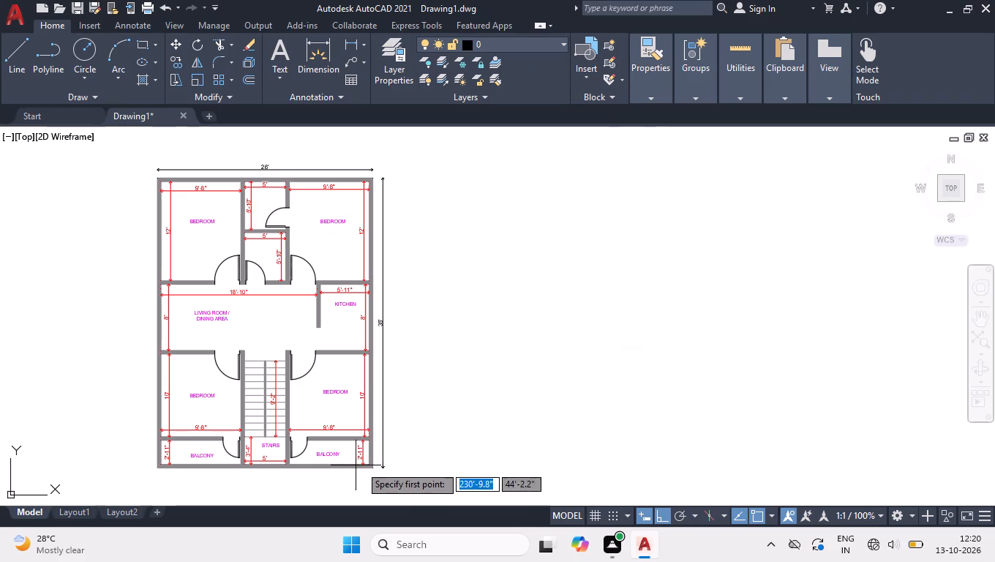
pyautogui.click(449, 471)
pyautogui.write("26'")
pyautogui.press('Return')
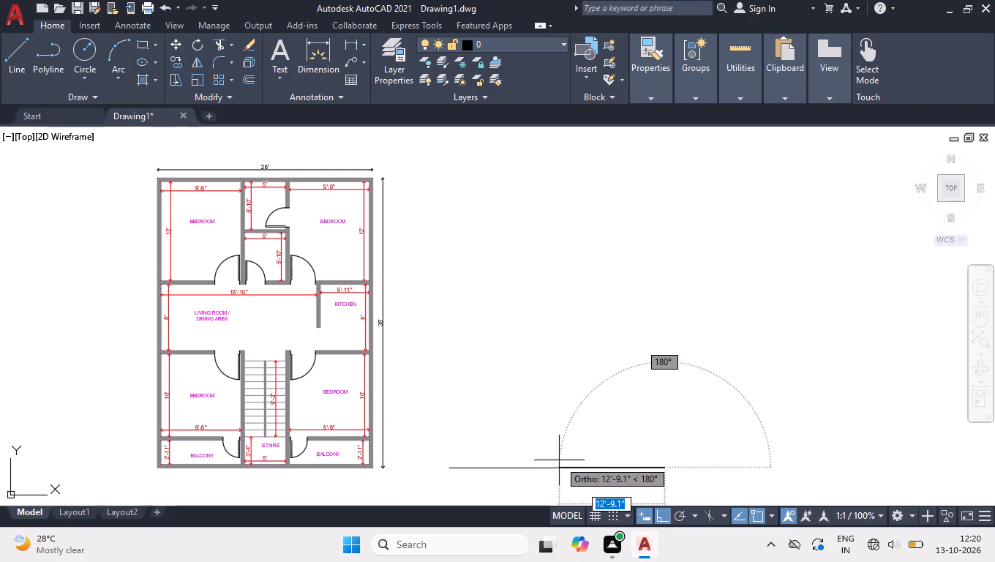
pyautogui.write("35'")
pyautogui.press('space')
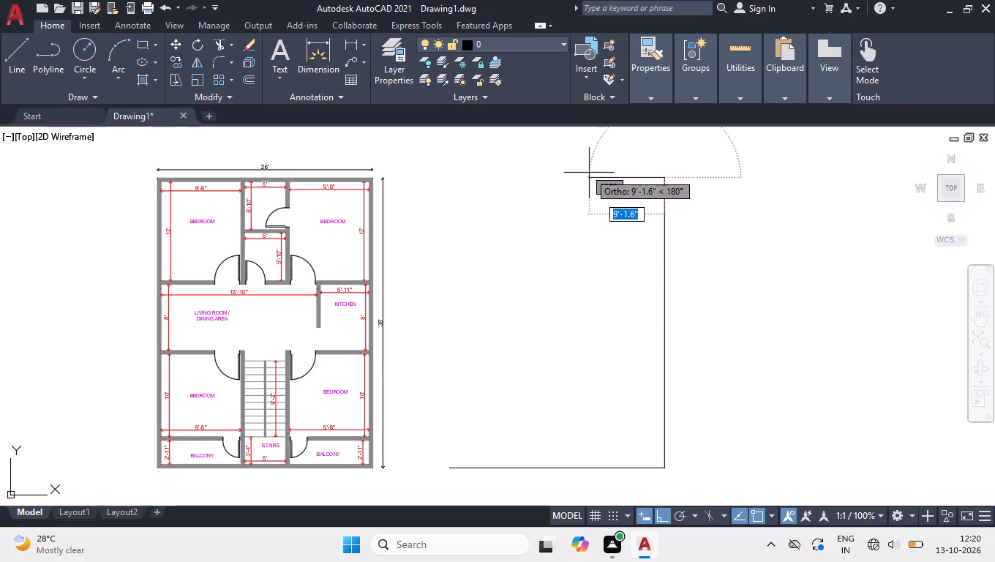
pyautogui.write('26')
pyautogui.press("'")
pyautogui.press('space')
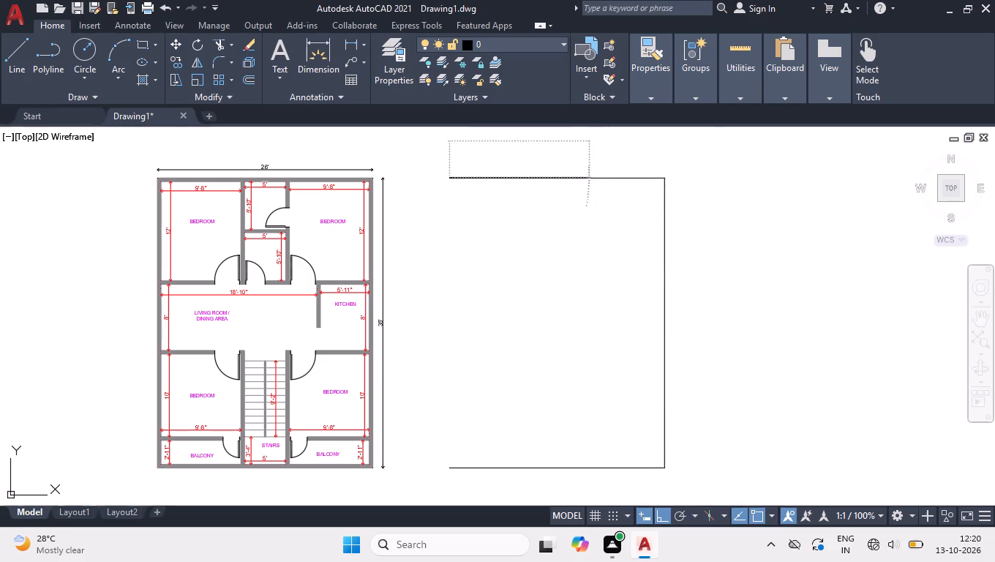
pyautogui.press('c')
pyautogui.press('Return')
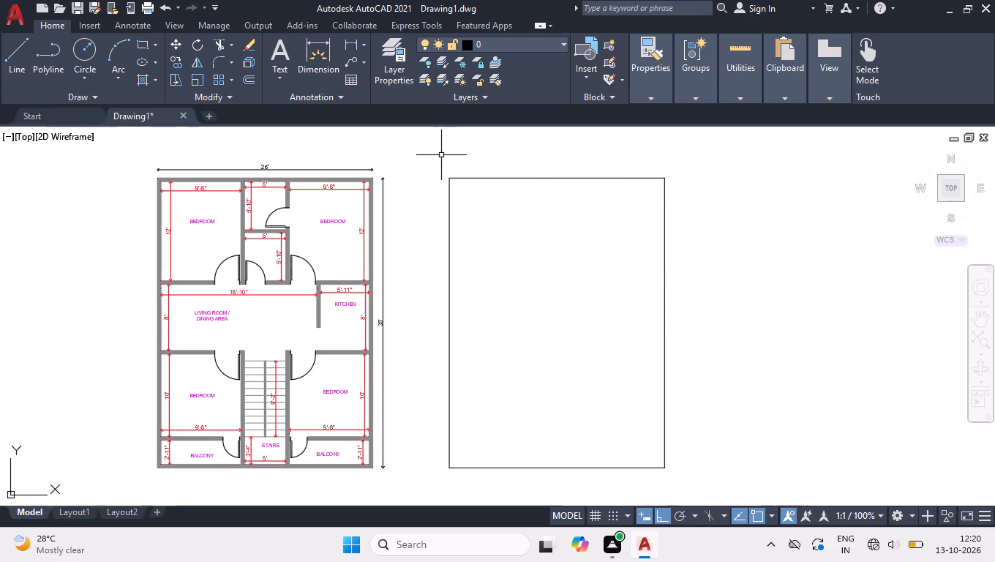
# Join the four lines of the new rectangle into a single polyline.
pyautogui.click(436, 154)
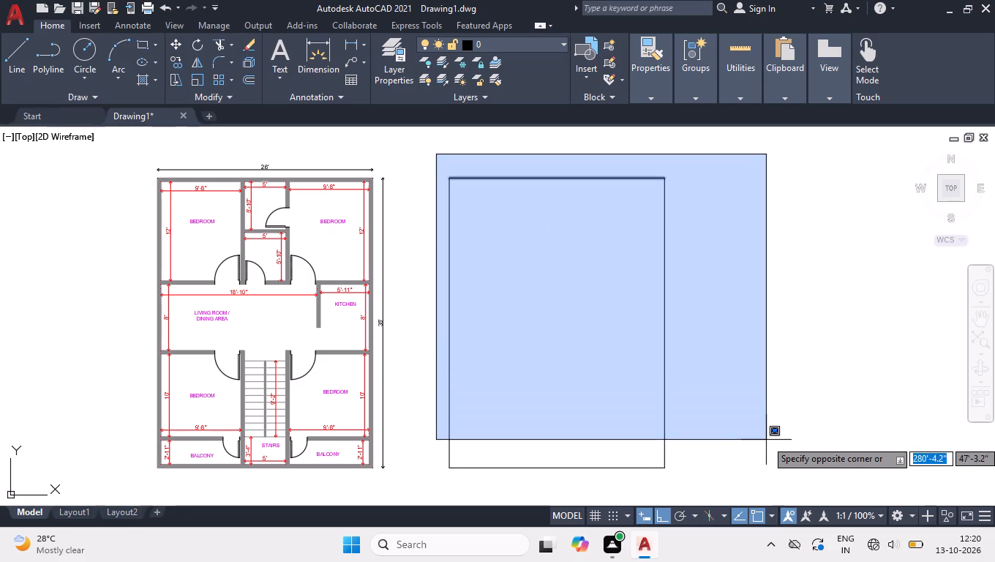
pyautogui.click(685, 480)
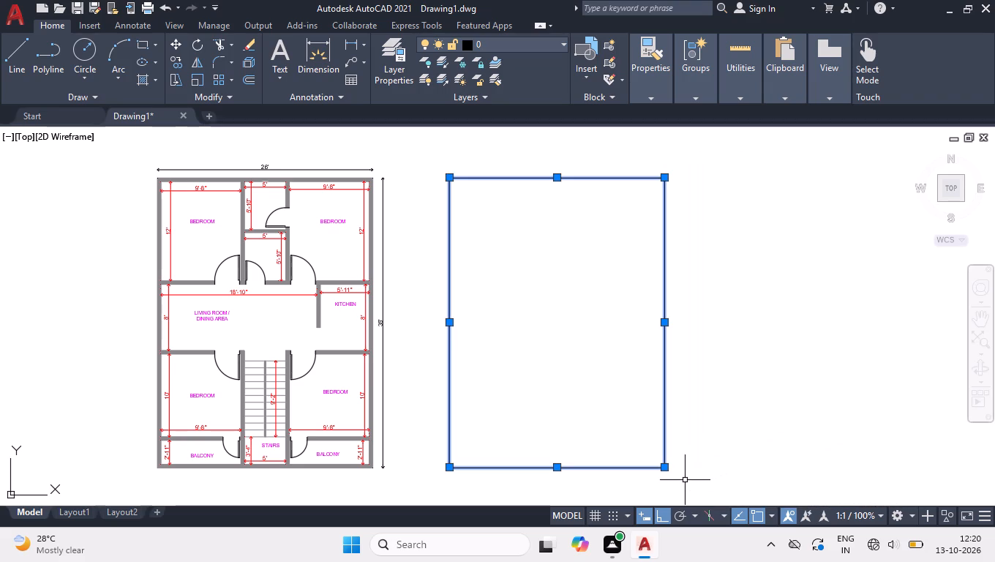
pyautogui.press('j')
pyautogui.press('Return')
# Offset the rectangle 5" inward to form the outer walls of the second plan.
pyautogui.write('OFF')
pyautogui.press('Return')
pyautogui.press('5')
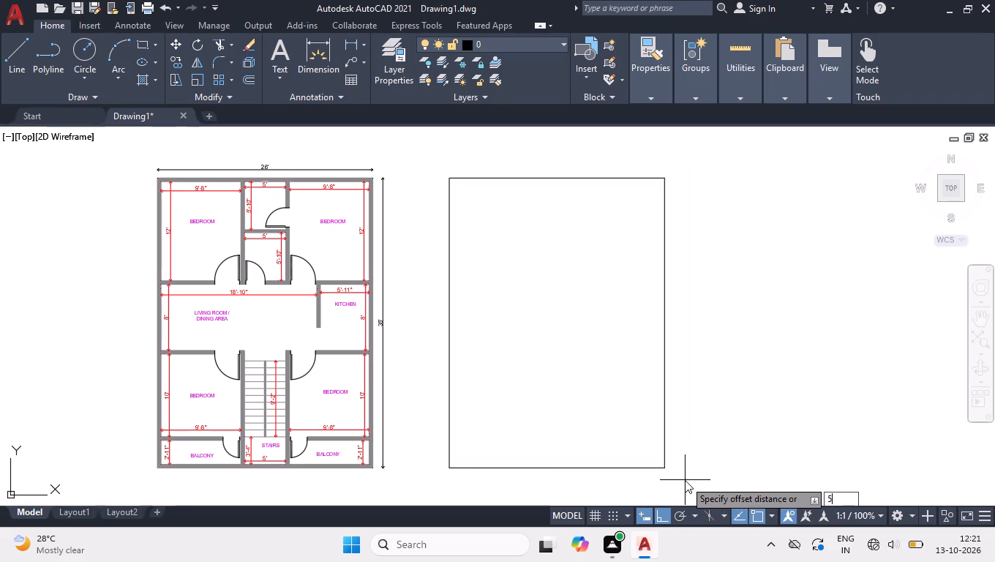
pyautogui.press('Return')
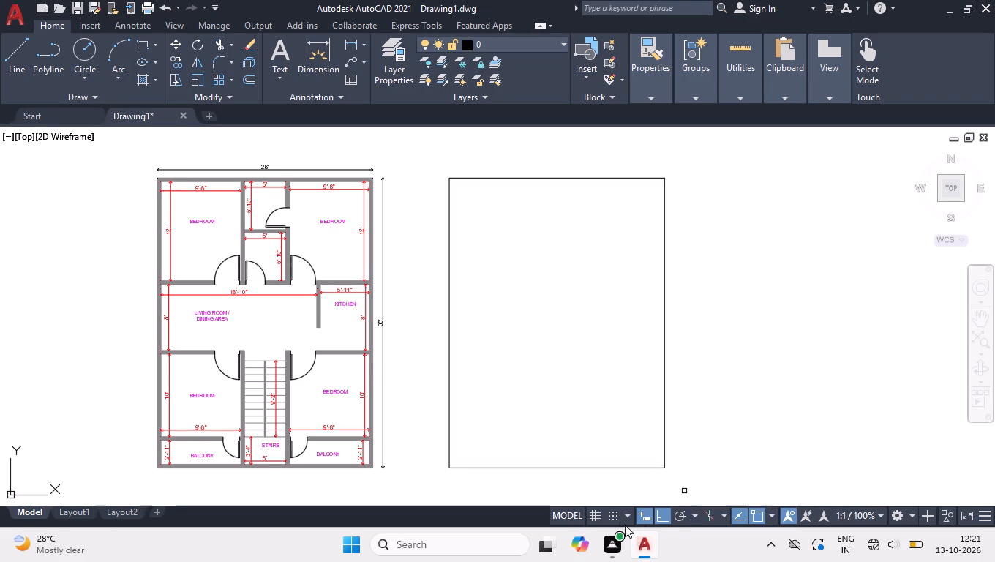
pyautogui.click(587, 467)
pyautogui.click(588, 449)
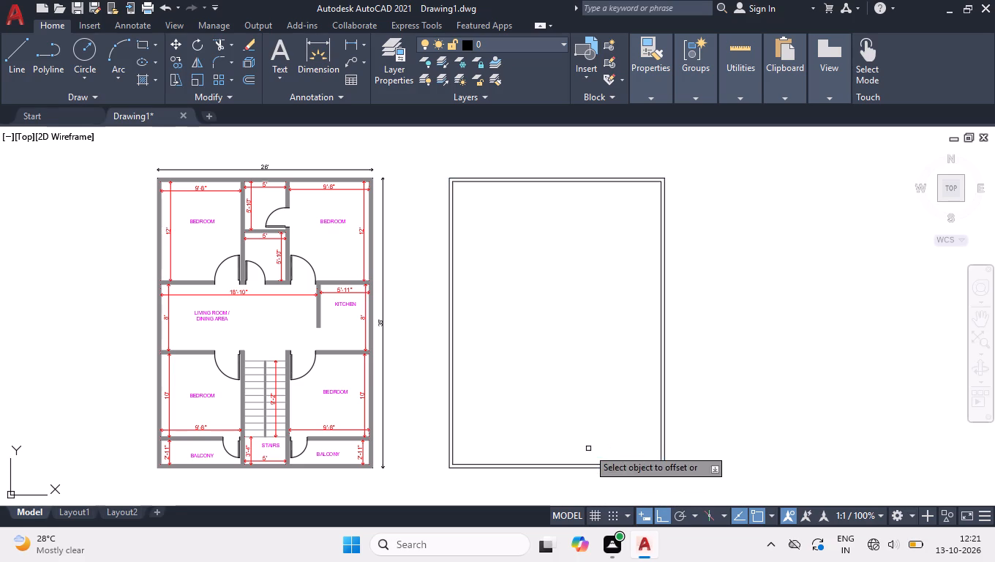
pyautogui.press('space')
# Explode the outer and inner rectangles of the second plan into separate lines.
pyautogui.click(587, 454)
pyautogui.click(577, 487)
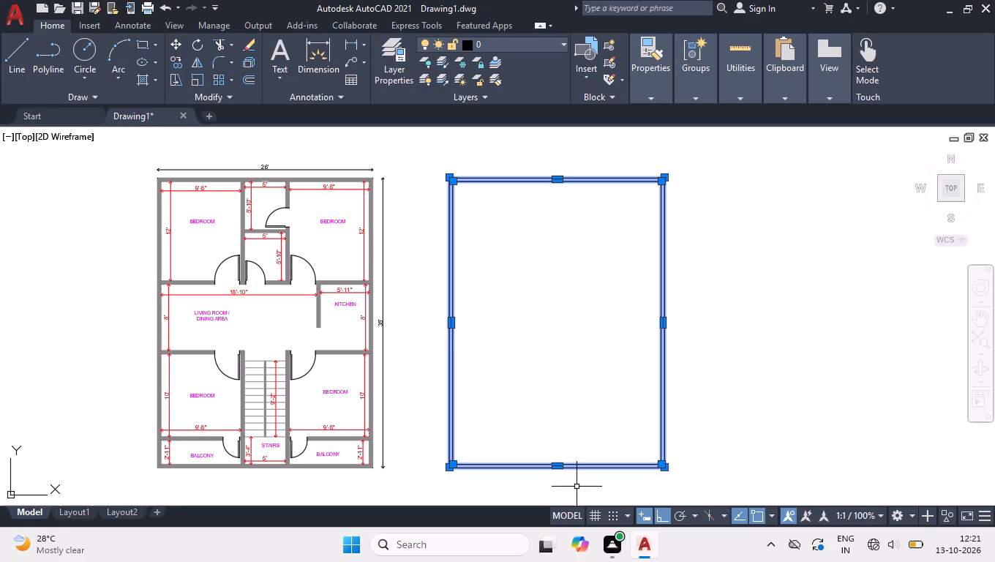
pyautogui.press('e')
pyautogui.press('x')
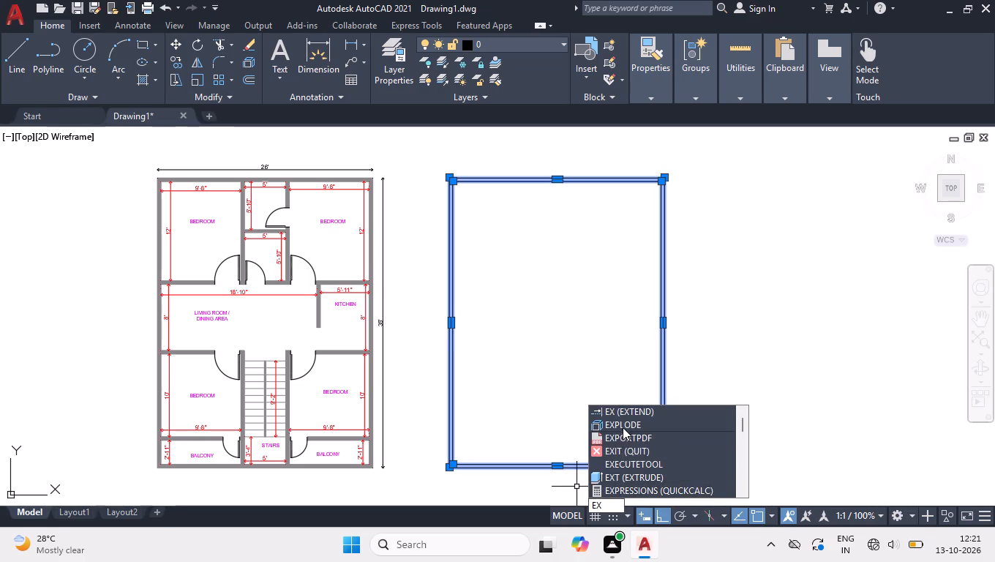
pyautogui.click(623, 427)
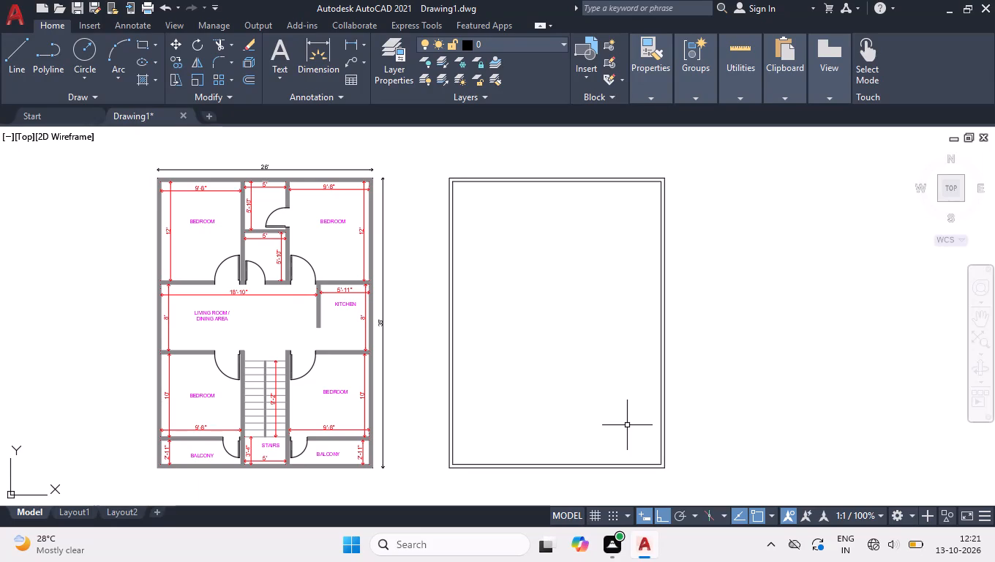
# Offset the inner top wall line 12' downward, and offset that new line 5" down to form the first horizontal partition wall.
pyautogui.write('OFF')
pyautogui.press('Return')
pyautogui.write("12'")
pyautogui.press('Return')
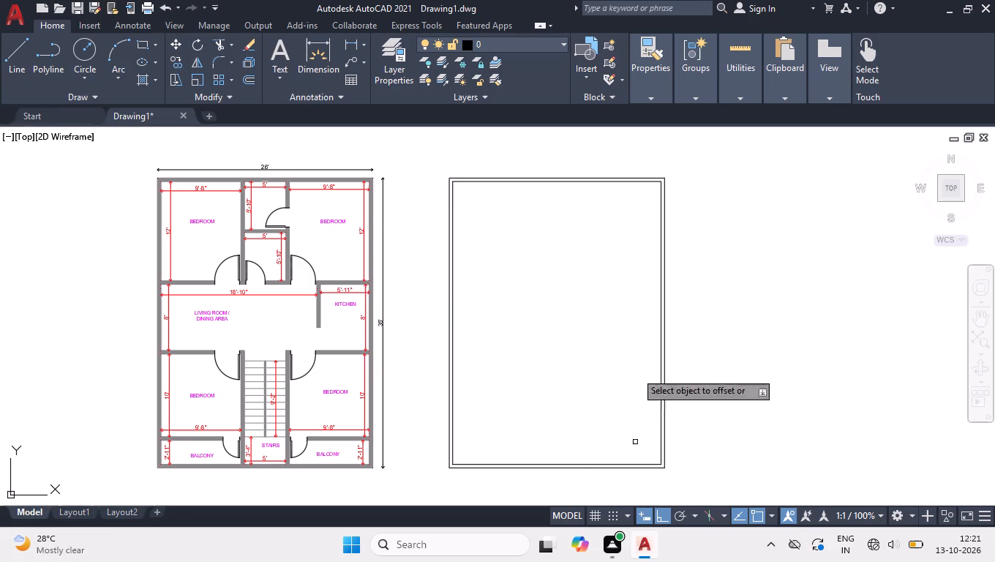
pyautogui.click(532, 181)
pyautogui.click(534, 243)
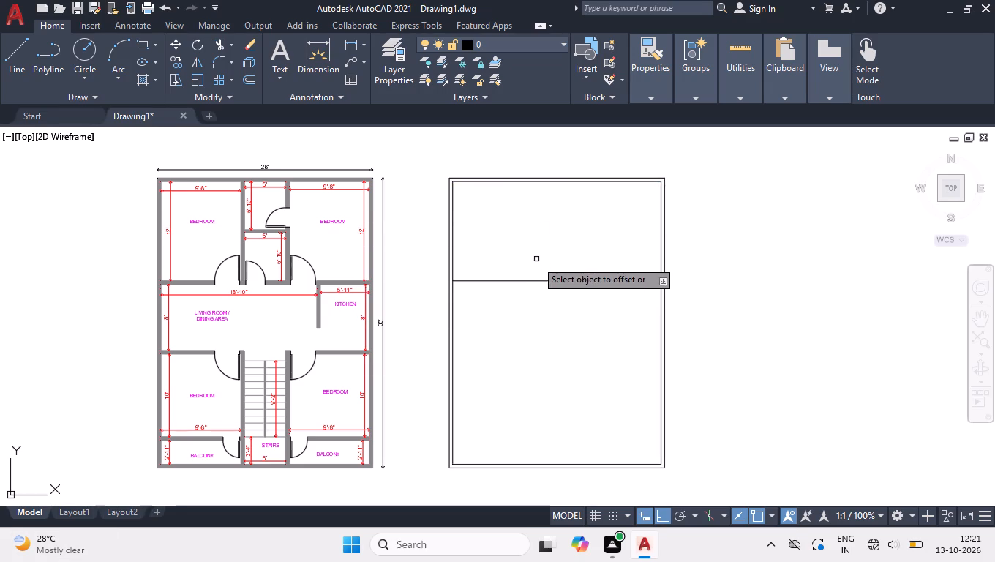
pyautogui.click(528, 281)
pyautogui.press('5')
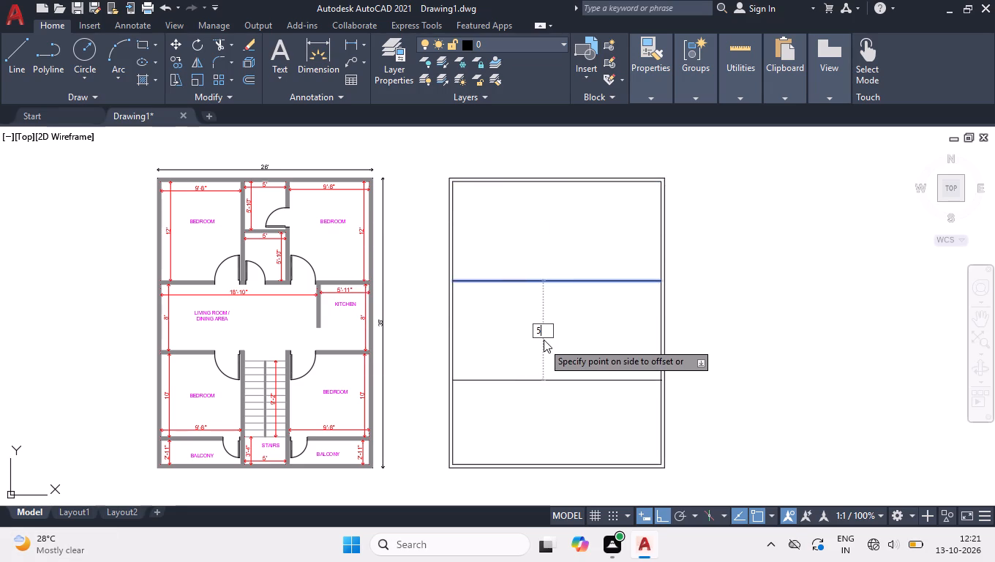
pyautogui.press('space')
# Offset the first partition's lower line 8' downward, and offset the result 5" down to form the second horizontal wall.
pyautogui.click(547, 285)
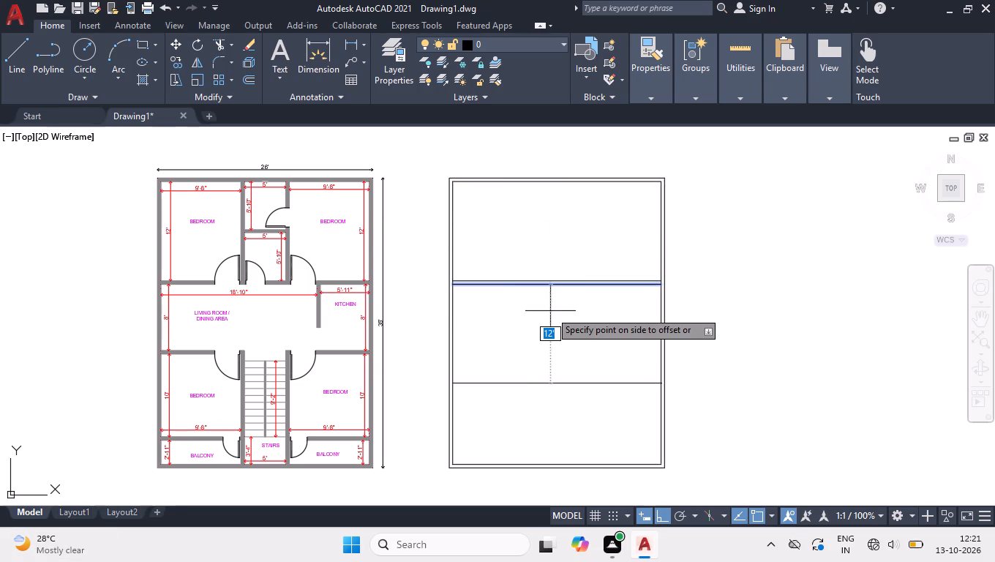
pyautogui.write("8'")
pyautogui.press('space')
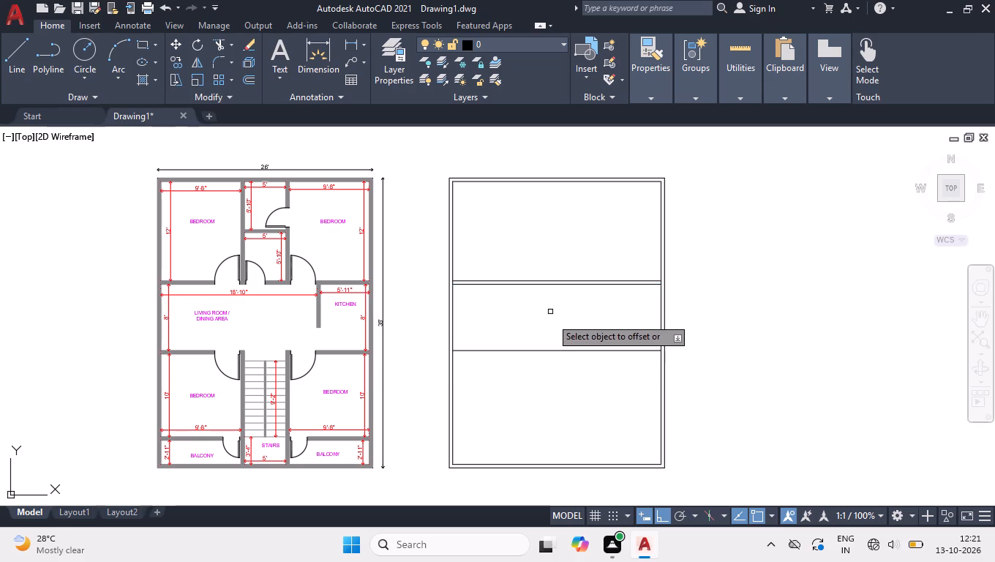
pyautogui.click(548, 349)
pyautogui.write('5')
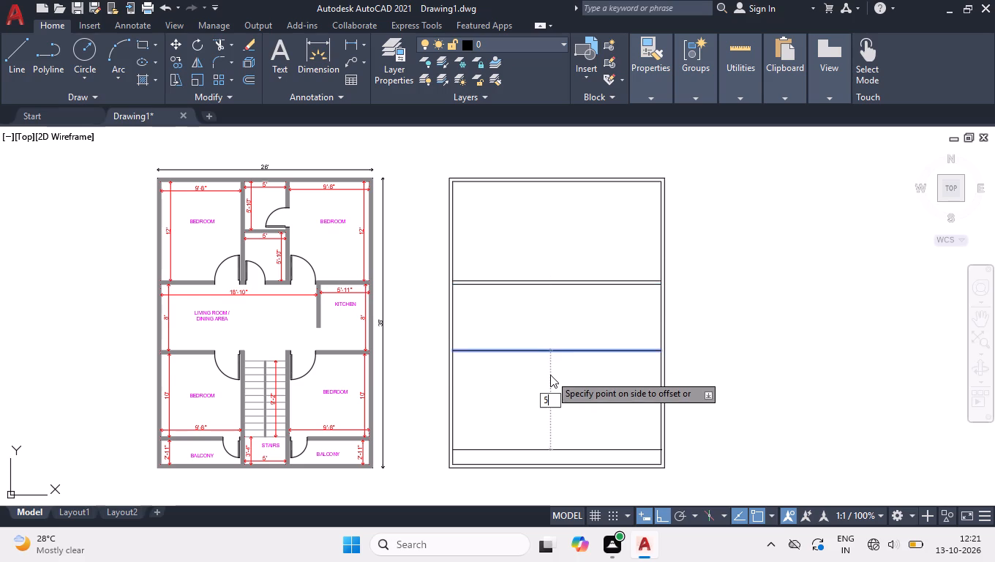
pyautogui.press('space')
pyautogui.click(557, 357)
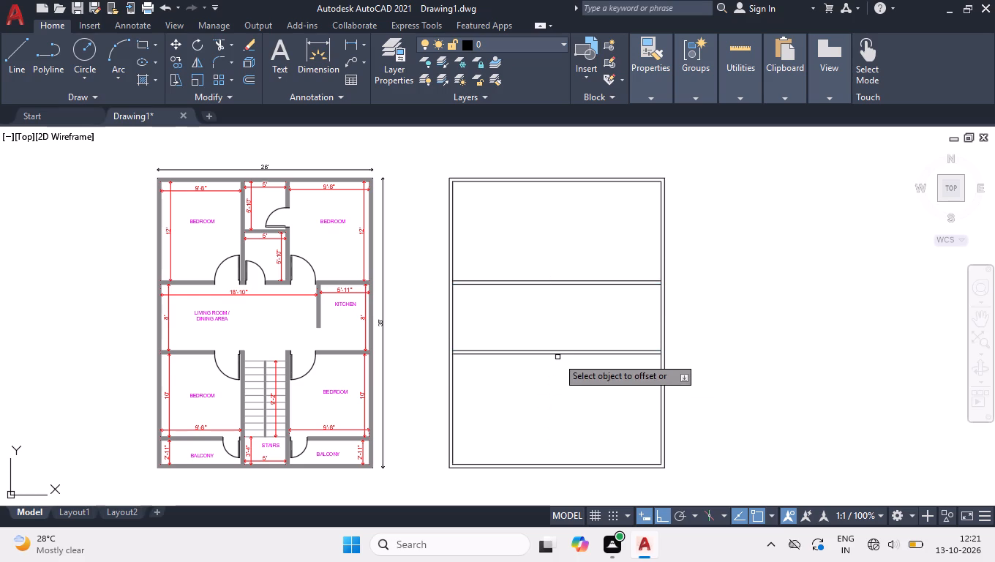
# Offset the second horizontal wall's lower line 10' downward, and offset the result 5" down to form the third horizontal wall.
pyautogui.click(555, 353)
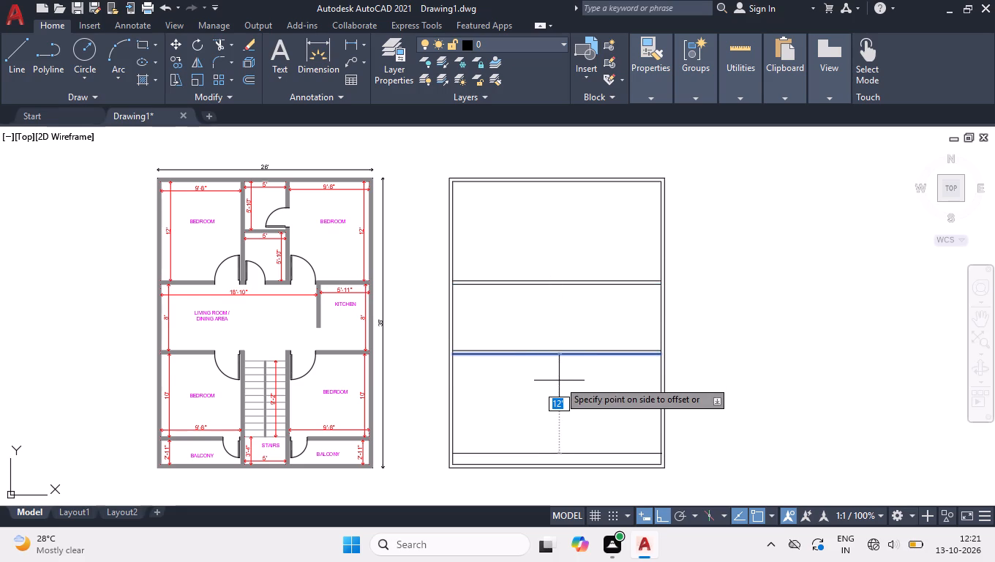
pyautogui.write("10'")
pyautogui.press('Return')
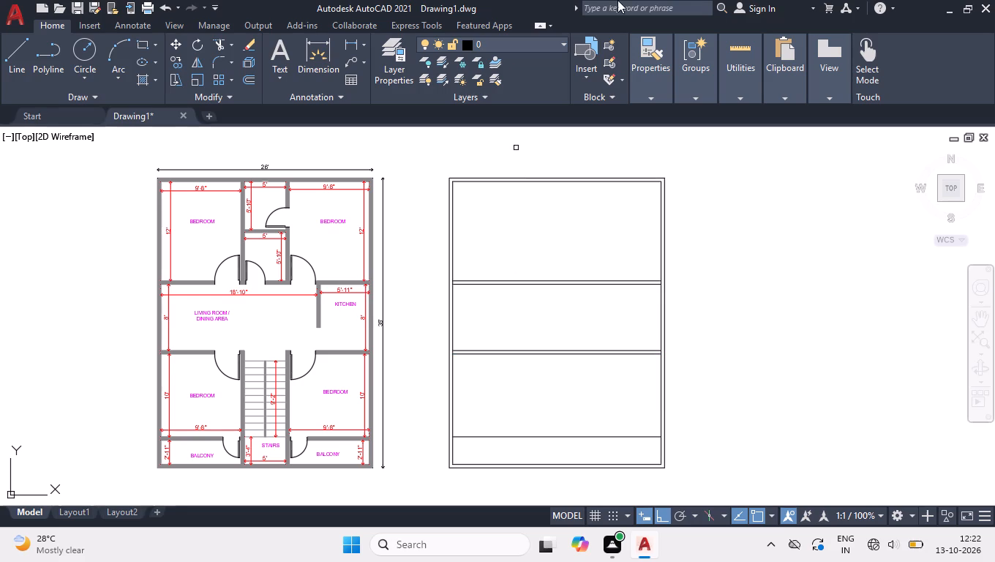
pyautogui.click(612, 437)
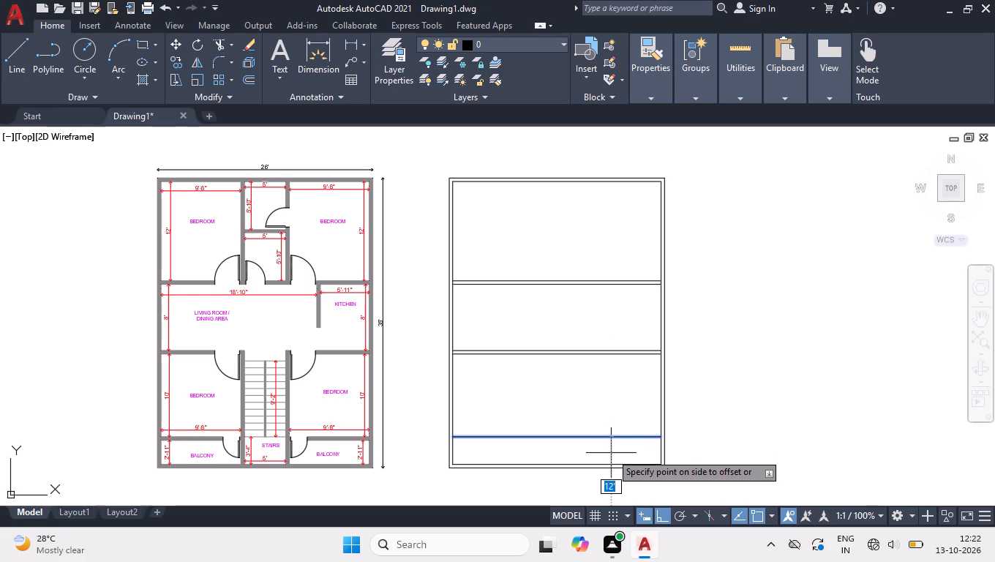
pyautogui.press('5')
pyautogui.press('space')
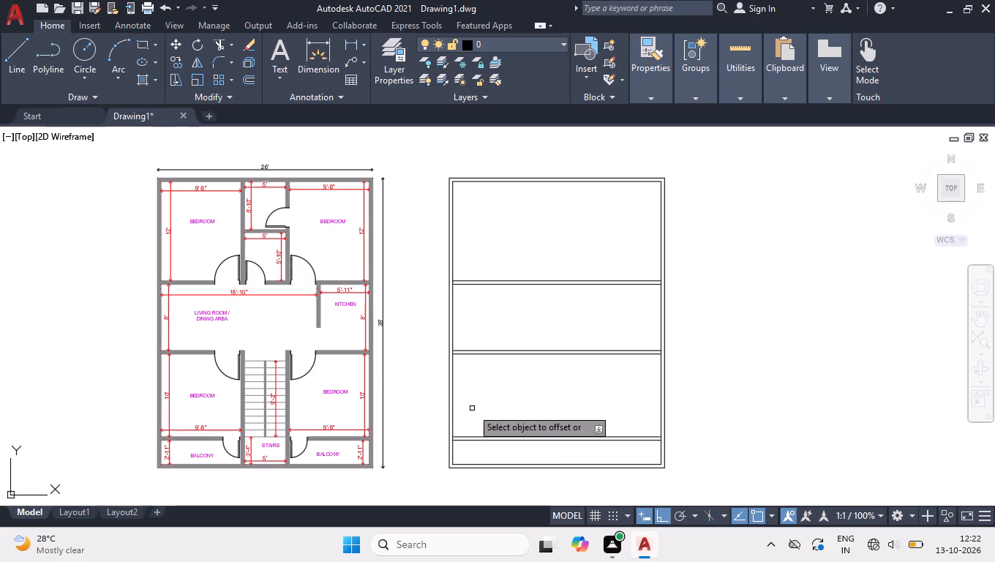
# Offset the inner left wall line 9'8" to the right, and offset the result 5" right to form a vertical partition wall.
pyautogui.click(455, 402)
pyautogui.click(454, 400)
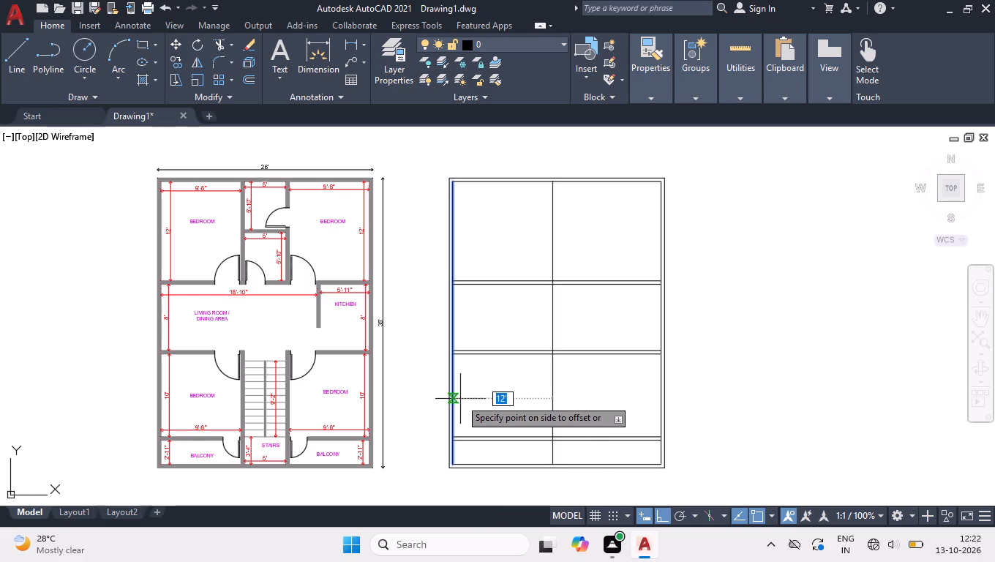
pyautogui.write("9'8")
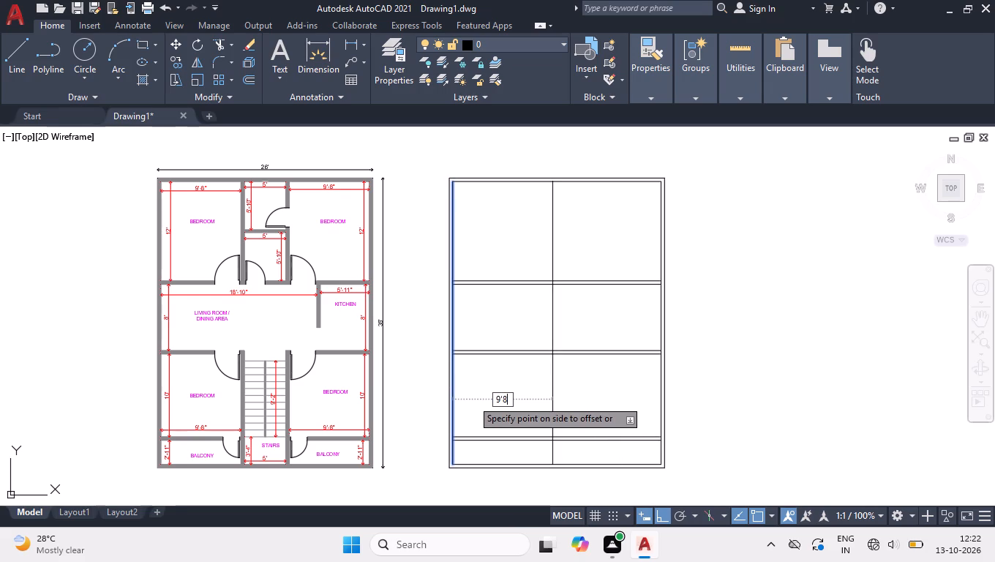
pyautogui.press('Return')
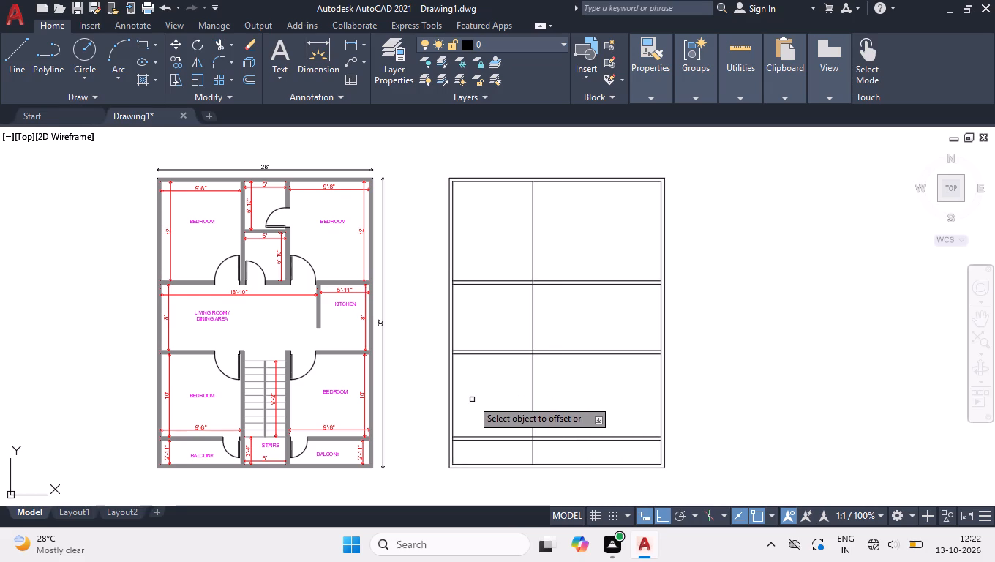
pyautogui.click(534, 383)
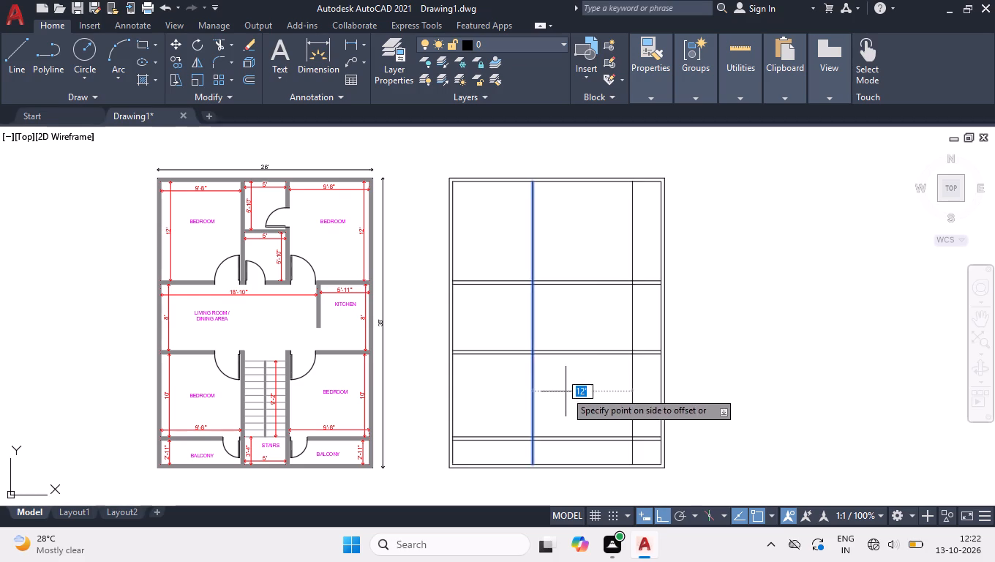
pyautogui.press('5')
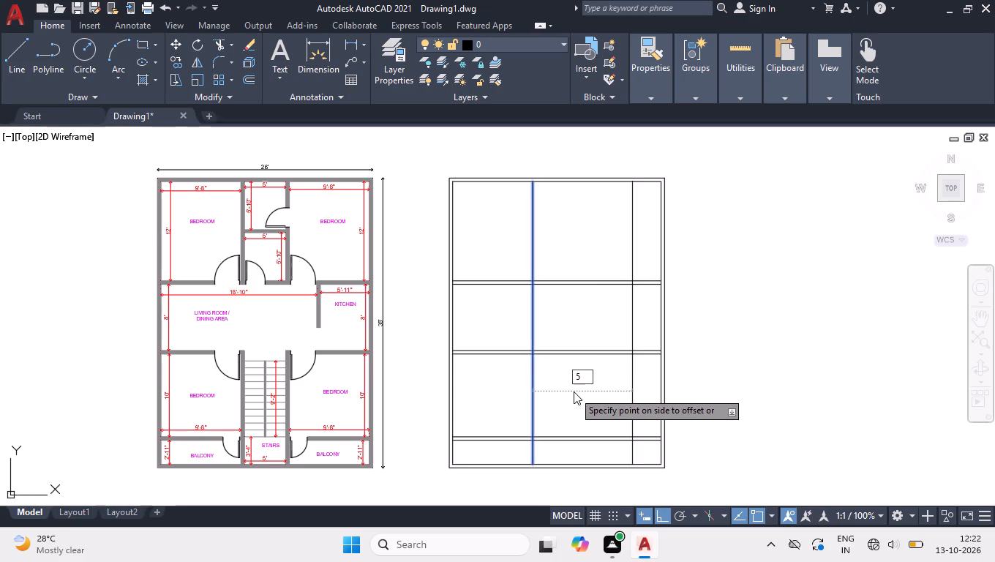
pyautogui.press('space')
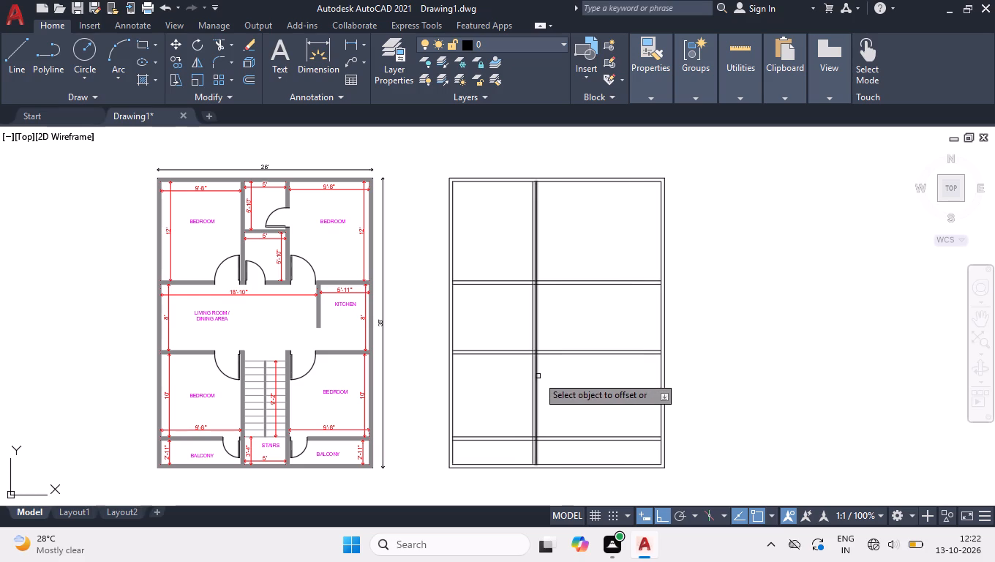
# Offset the vertical partition's right line 5' to the right, and offset the result 5" right to form the second vertical wall.
pyautogui.click(536, 376)
pyautogui.write("5'")
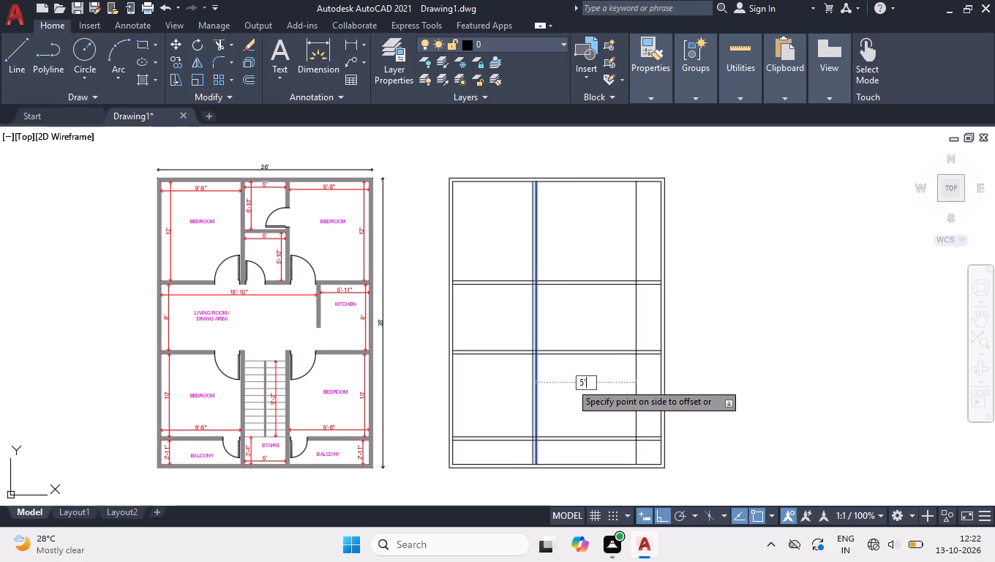
pyautogui.press('Return')
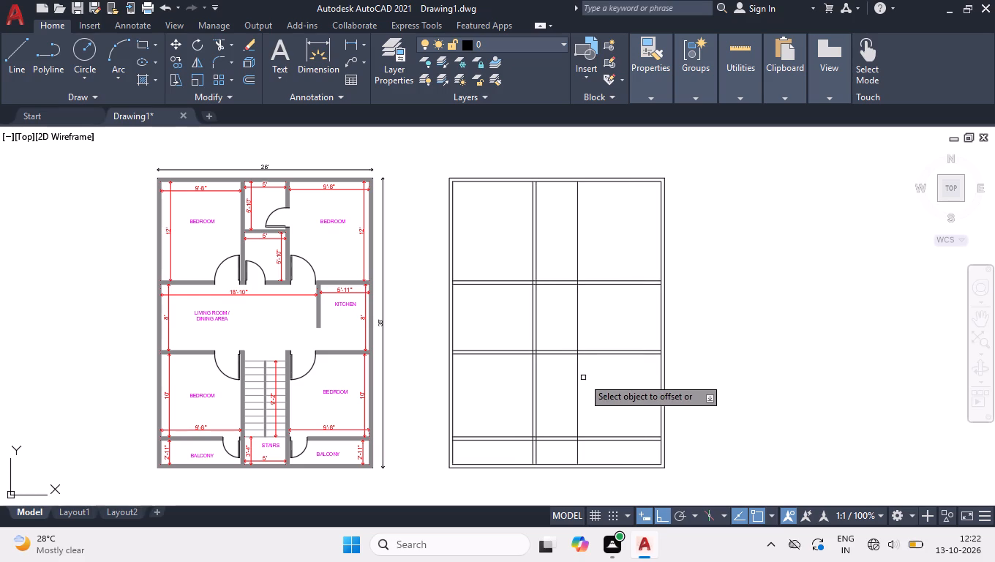
pyautogui.click(579, 383)
pyautogui.press('5')
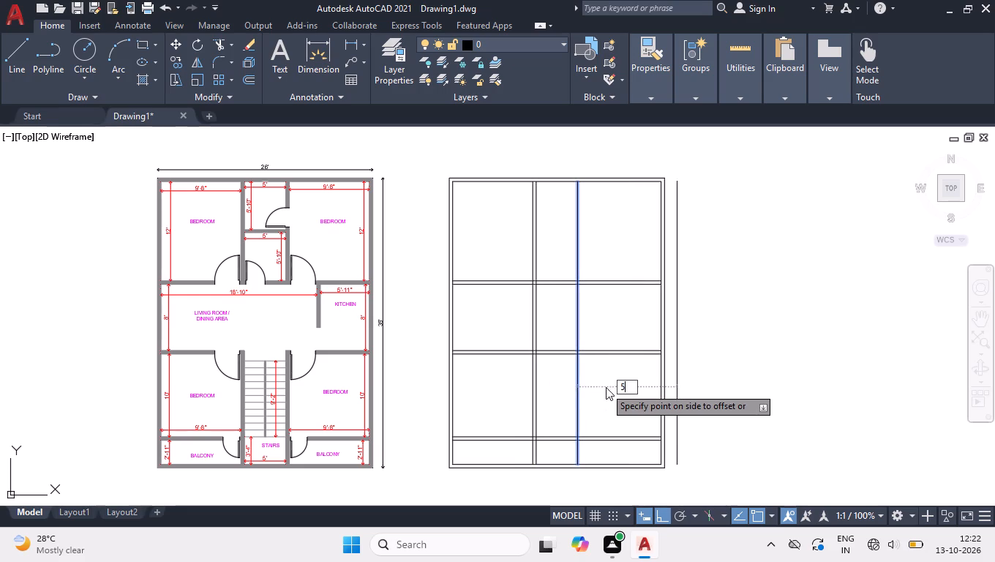
pyautogui.press('space')
# Offset the inner right wall line 5'11" to the left, and offset the result 5" left to form the kitchen partition wall.
pyautogui.click(661, 329)
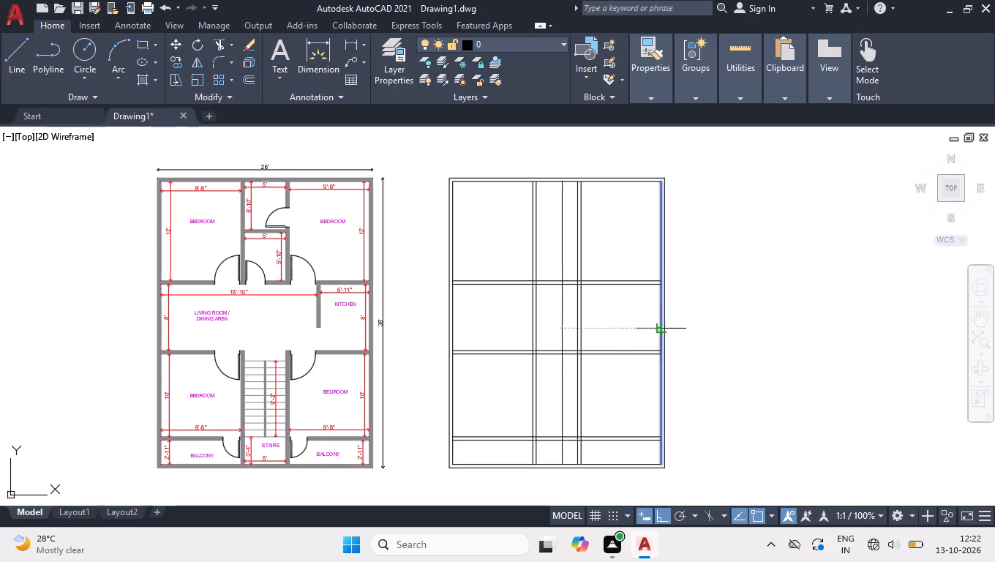
pyautogui.write("5'11")
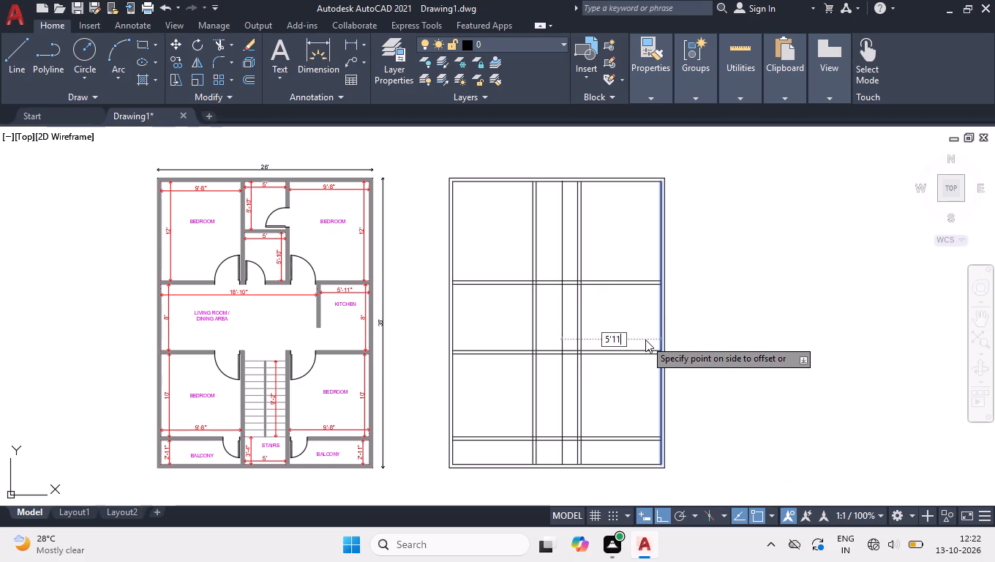
pyautogui.press('Return')
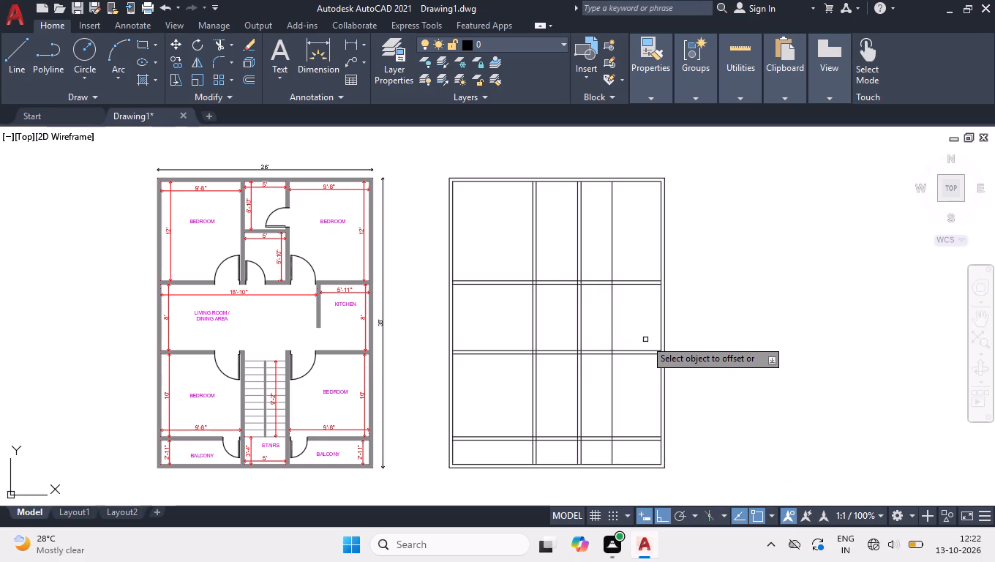
pyautogui.click(612, 321)
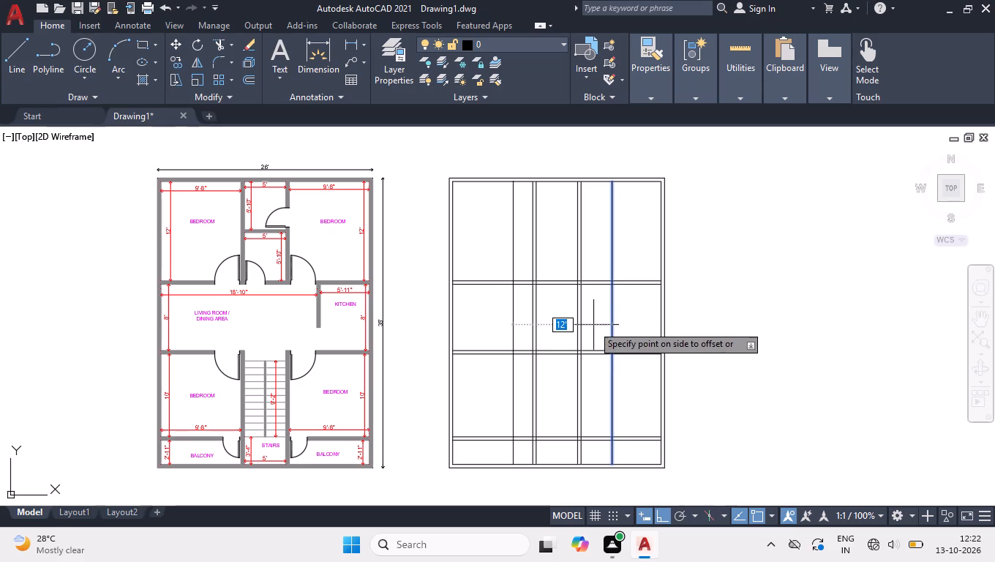
pyautogui.press('5')
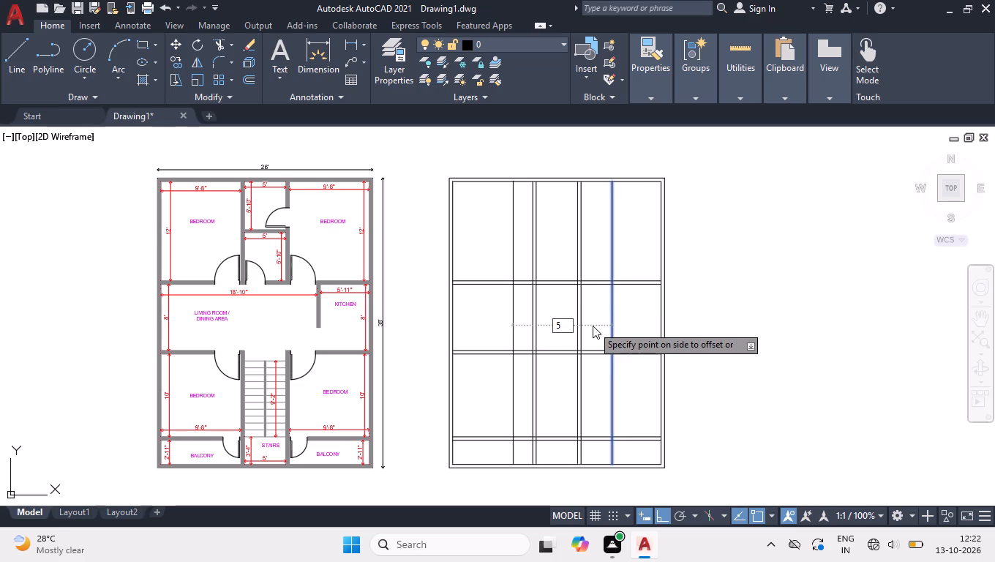
pyautogui.press('Return')
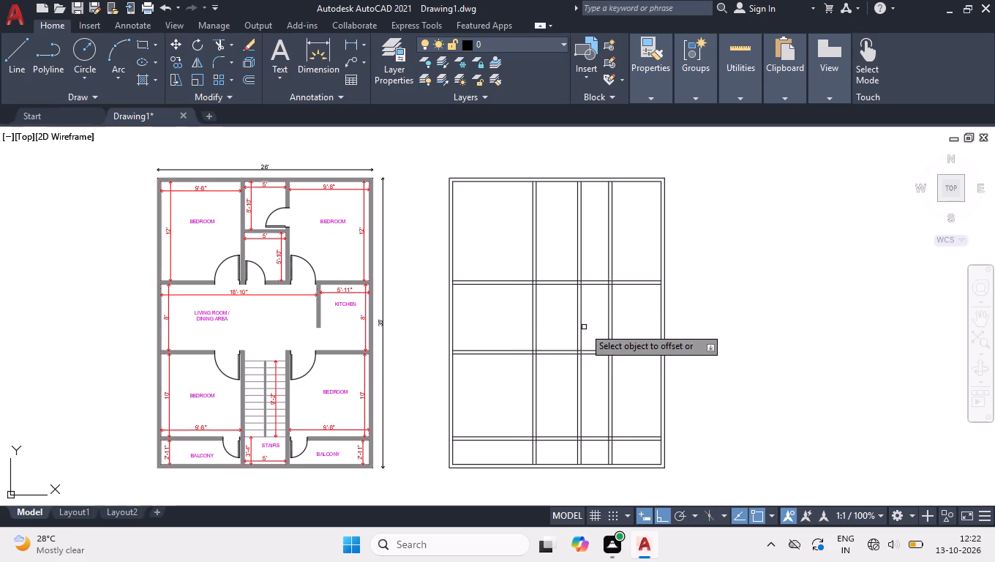
# Offset the inner top wall line 5'10" downward, and offset the result 4" down to form the wall between the two small top rooms.
pyautogui.click(514, 183)
pyautogui.write("5'1")
pyautogui.press('0')
pyautogui.press('Return')
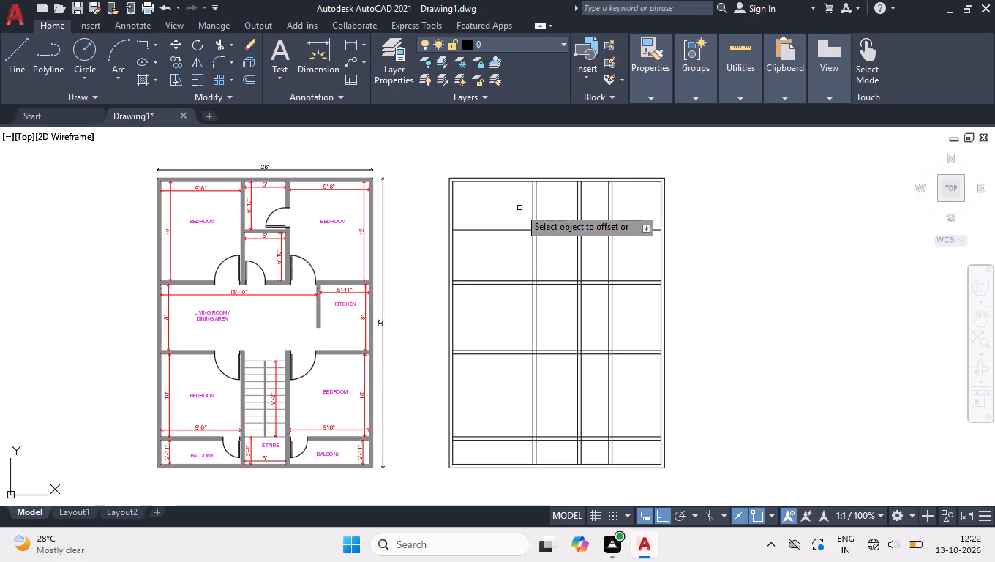
pyautogui.click(511, 231)
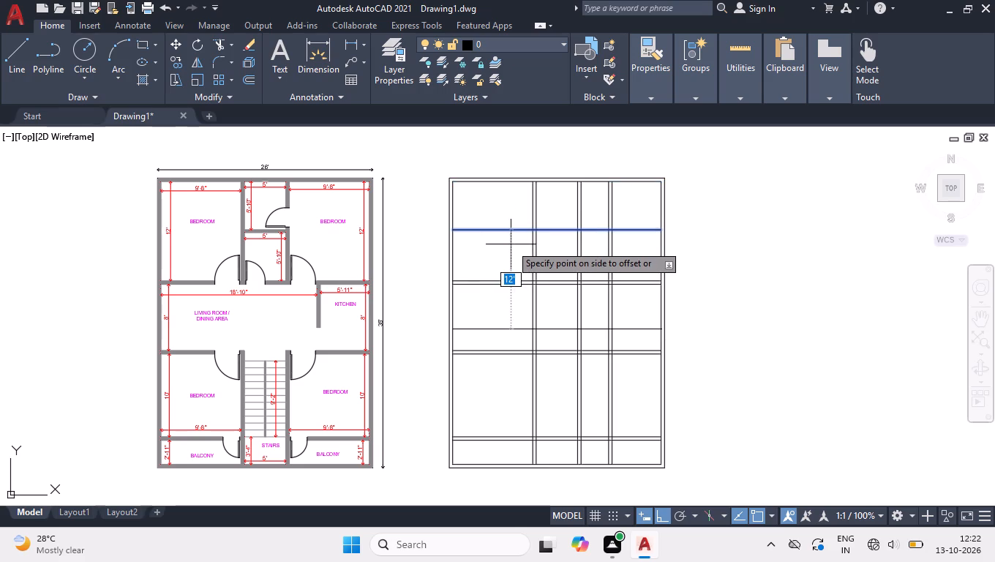
pyautogui.press('4')
pyautogui.press('space')
pyautogui.press('space')
pyautogui.press('space')
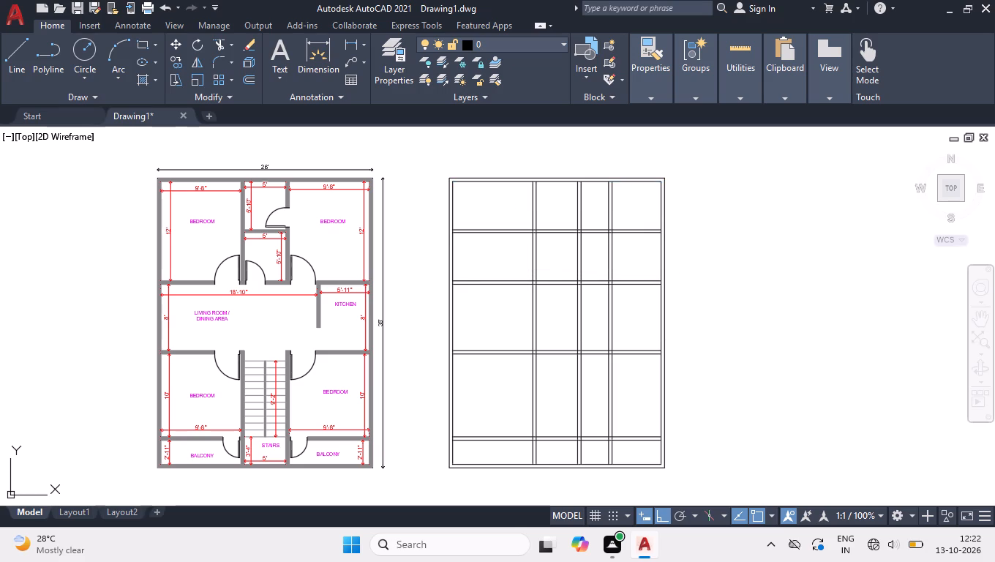
# Trim the kitchen partition and the wall between the small rooms out of the two top bedrooms of the new plan.
pyautogui.write('TR')
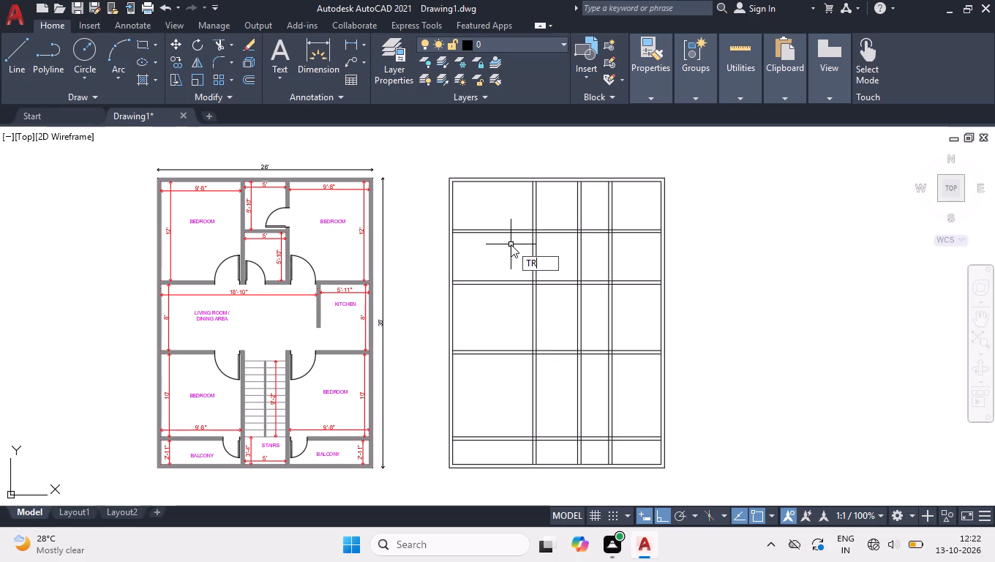
pyautogui.press('space')
pyautogui.click(601, 214)
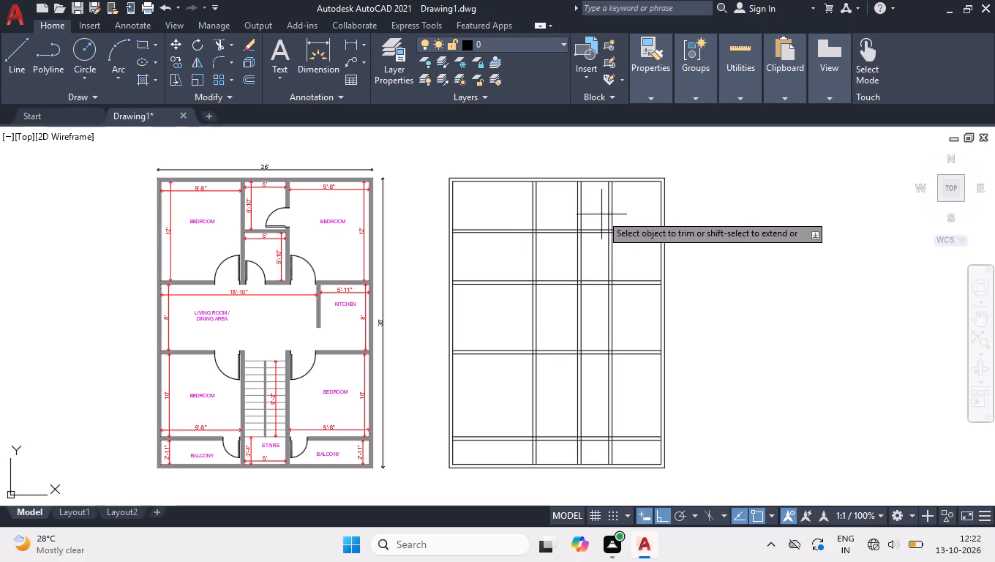
pyautogui.click(517, 246)
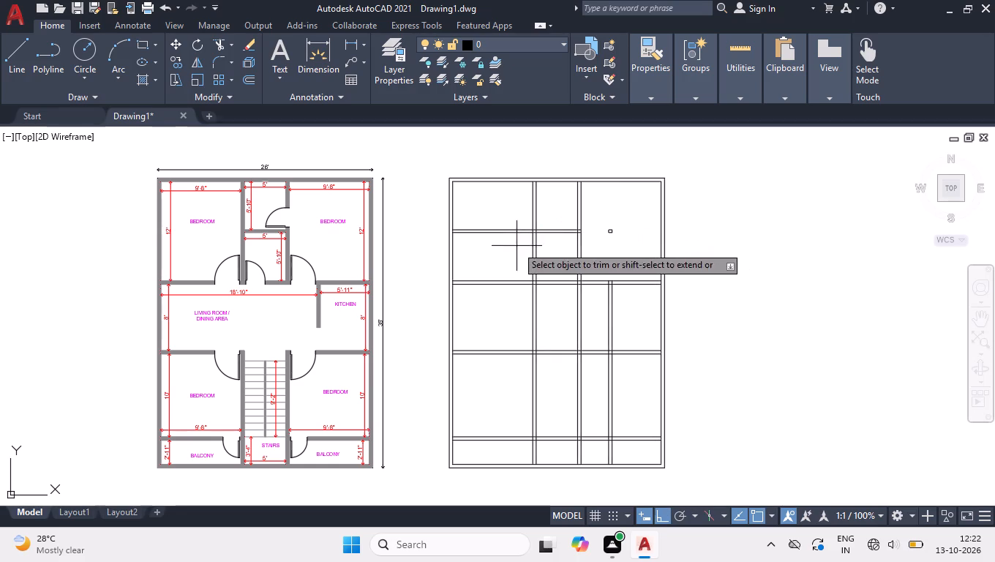
pyautogui.click(497, 224)
# Trim the two central partitions out of the living area and the horizontal walls out of the stair bay, keeping one landing line.
pyautogui.click(593, 321)
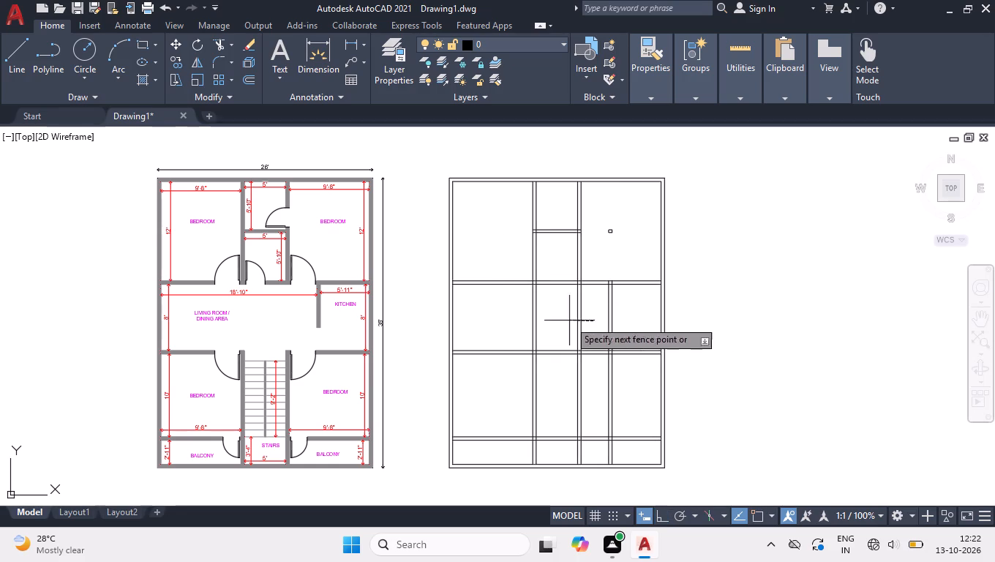
pyautogui.click(497, 313)
pyautogui.click(541, 334)
pyautogui.click(558, 365)
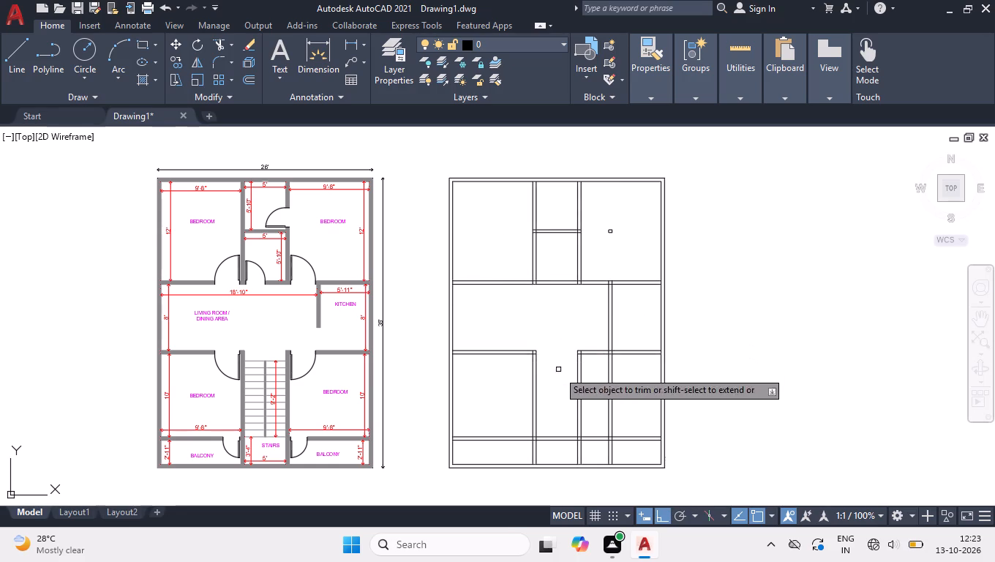
pyautogui.click(566, 441)
# Trim the kitchen partition lines out of the lower right bedroom and the balcony below it.
pyautogui.click(590, 422)
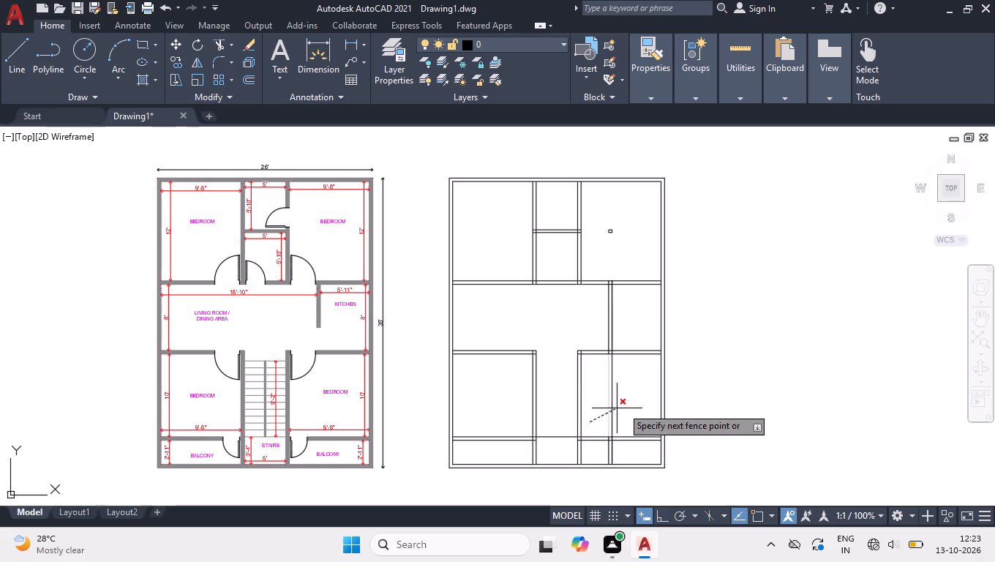
pyautogui.click(623, 406)
pyautogui.click(599, 454)
pyautogui.click(619, 452)
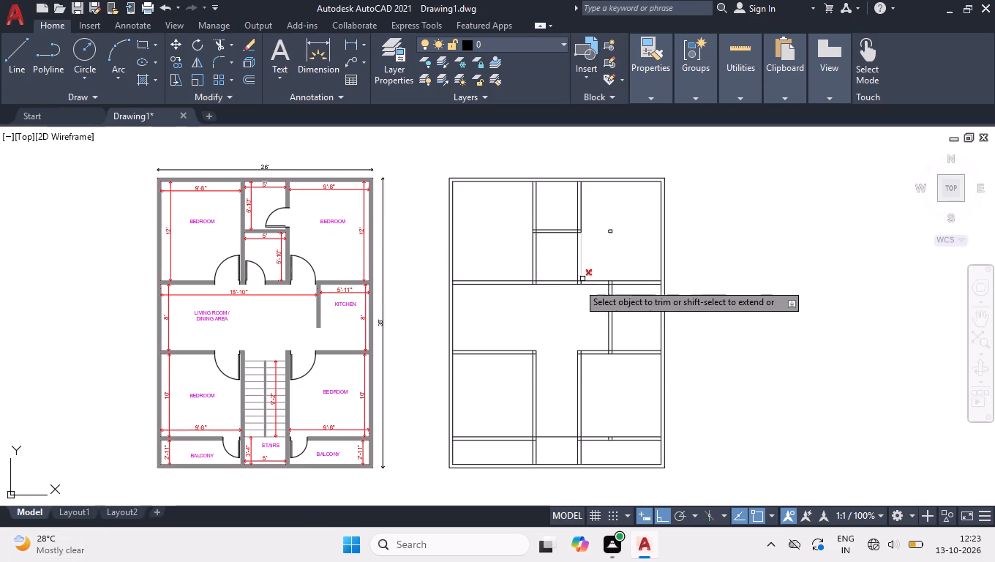
# Trim the crossing lines at the wall junctions around the lower left bedroom and its balcony to open up the walls.
pyautogui.scroll(2, 527, 464)
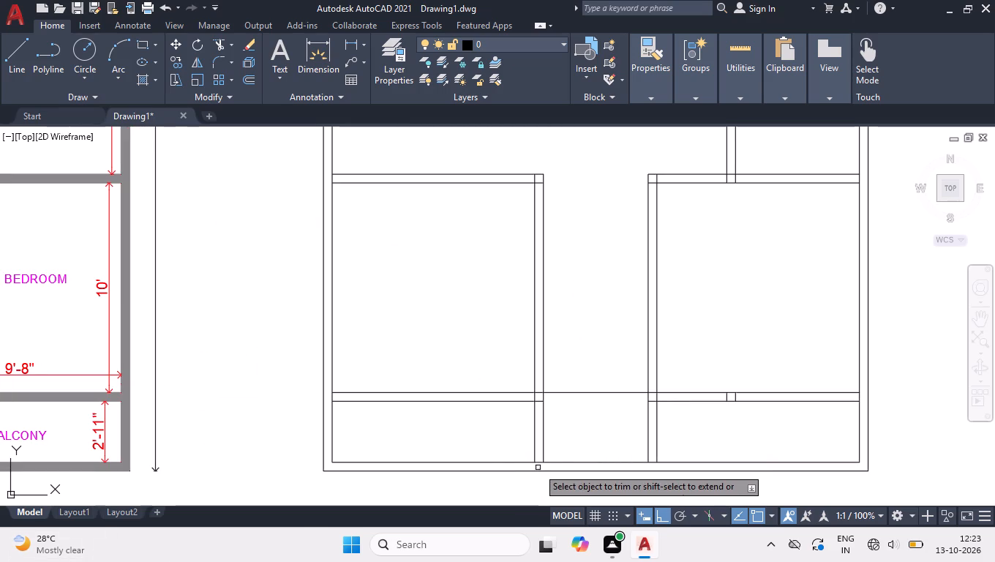
pyautogui.click(538, 468)
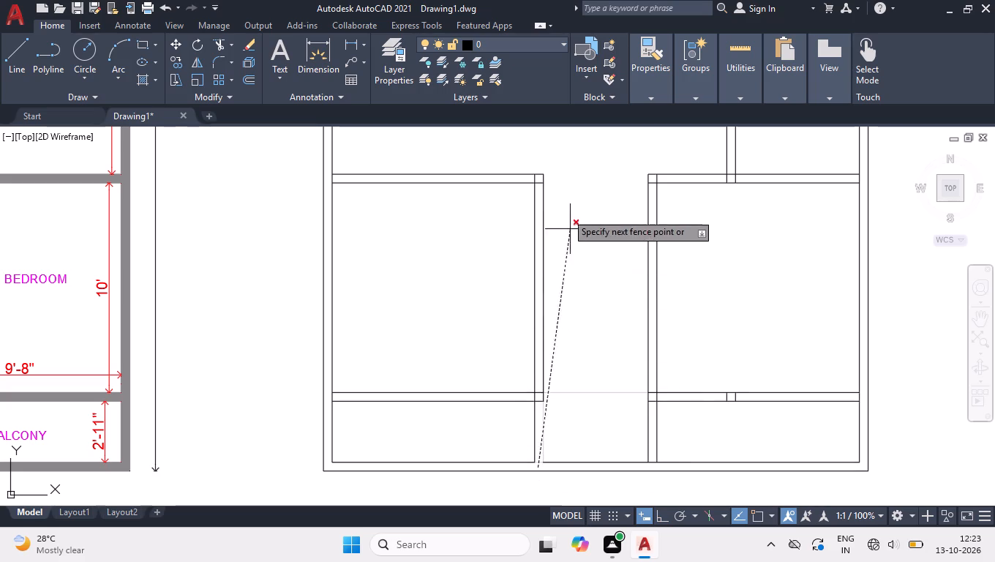
pyautogui.click(538, 180)
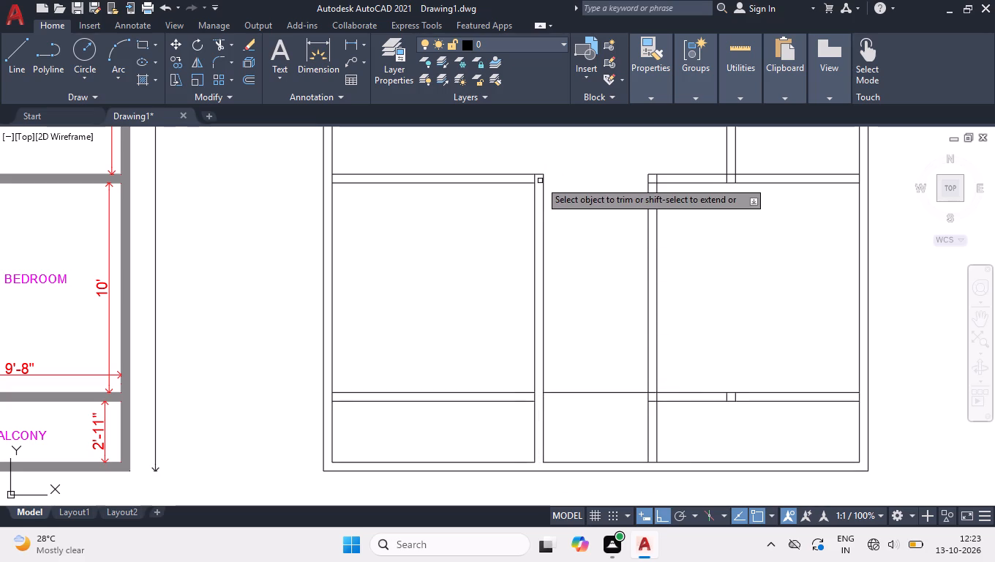
pyautogui.click(539, 179)
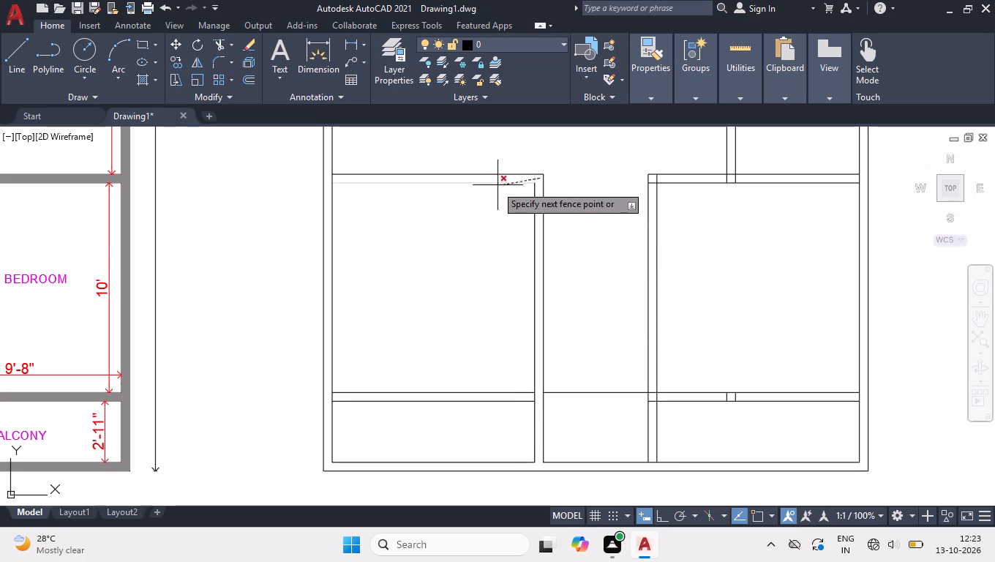
pyautogui.click(327, 179)
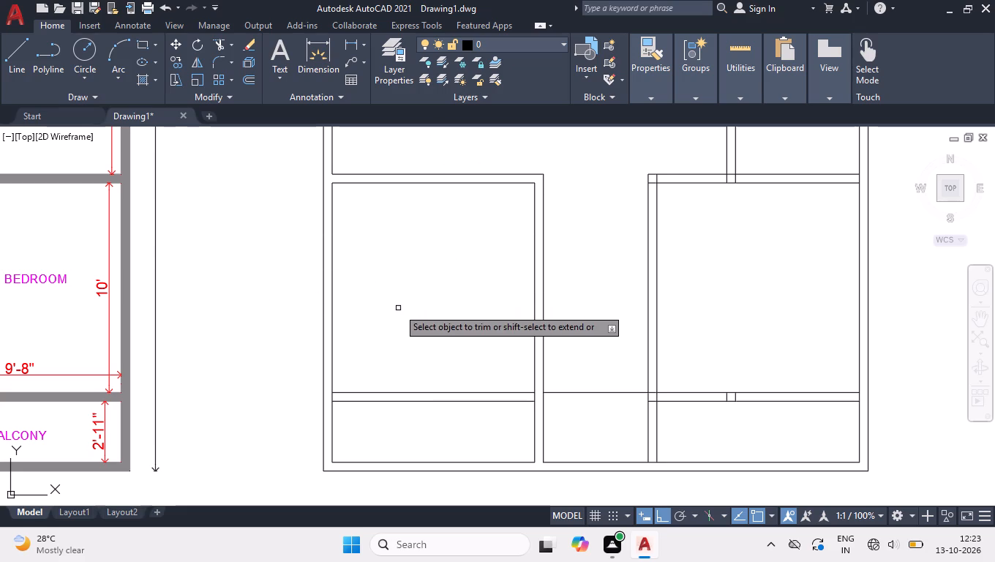
pyautogui.click(327, 397)
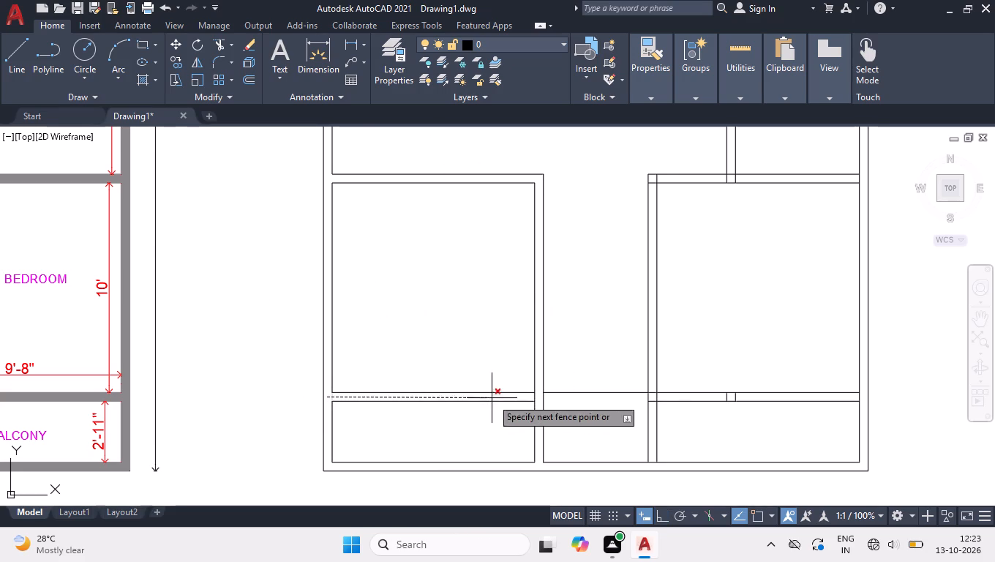
pyautogui.click(538, 397)
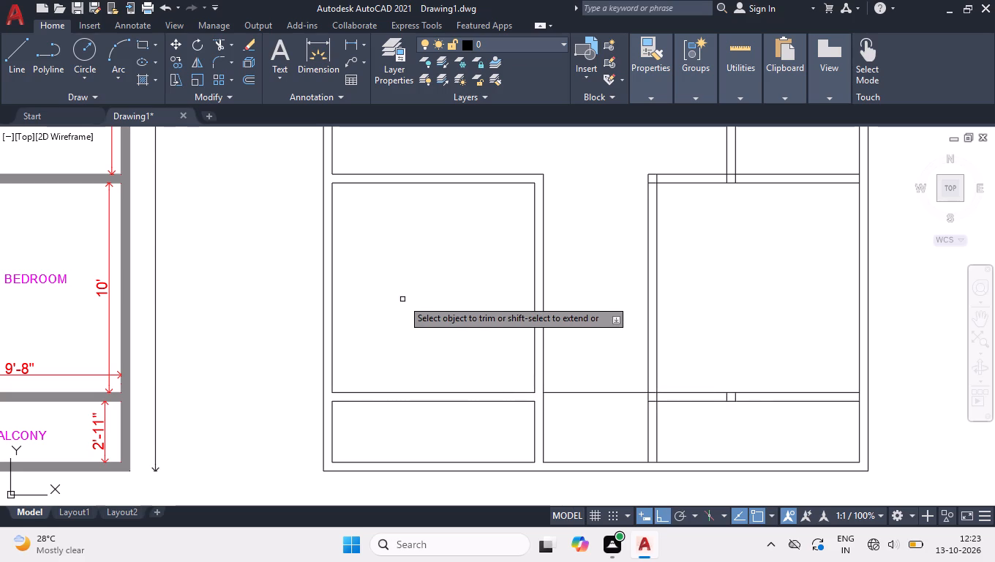
# Trim the crossing lines and leftover kitchen wall pieces within the walls around the lower right bedroom and its balcony.
pyautogui.click(654, 467)
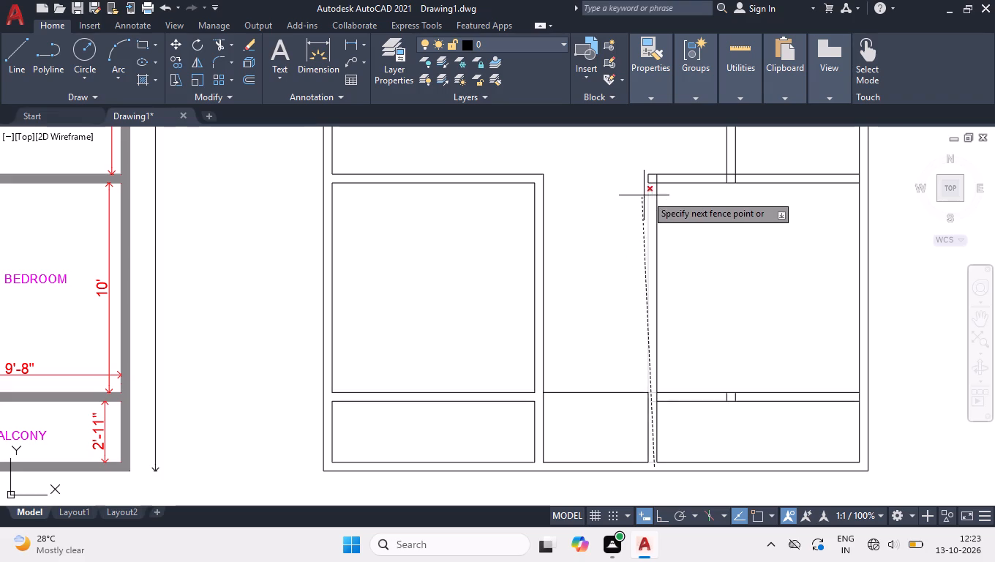
pyautogui.click(651, 179)
pyautogui.click(651, 179)
pyautogui.click(656, 178)
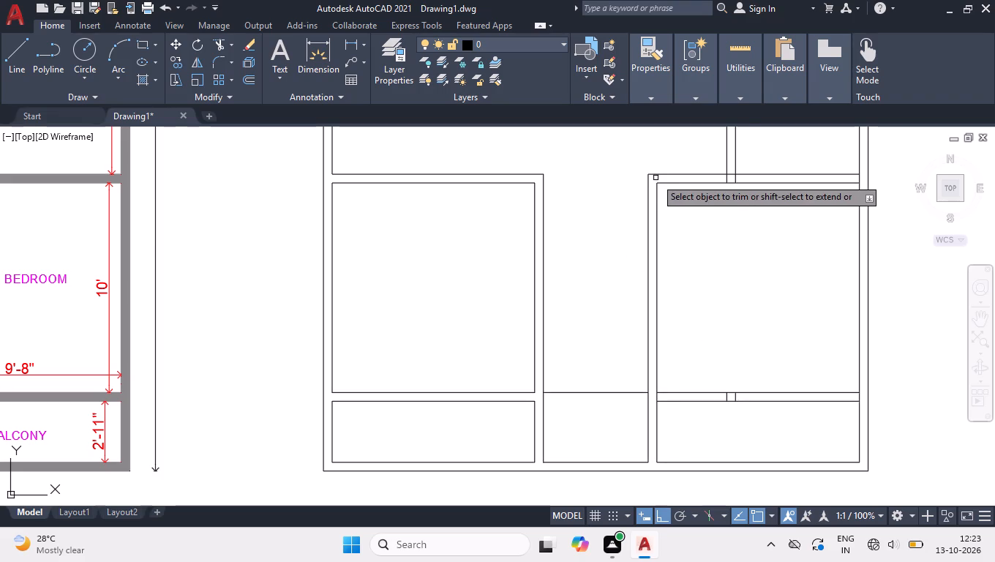
pyautogui.click(863, 179)
pyautogui.click(706, 180)
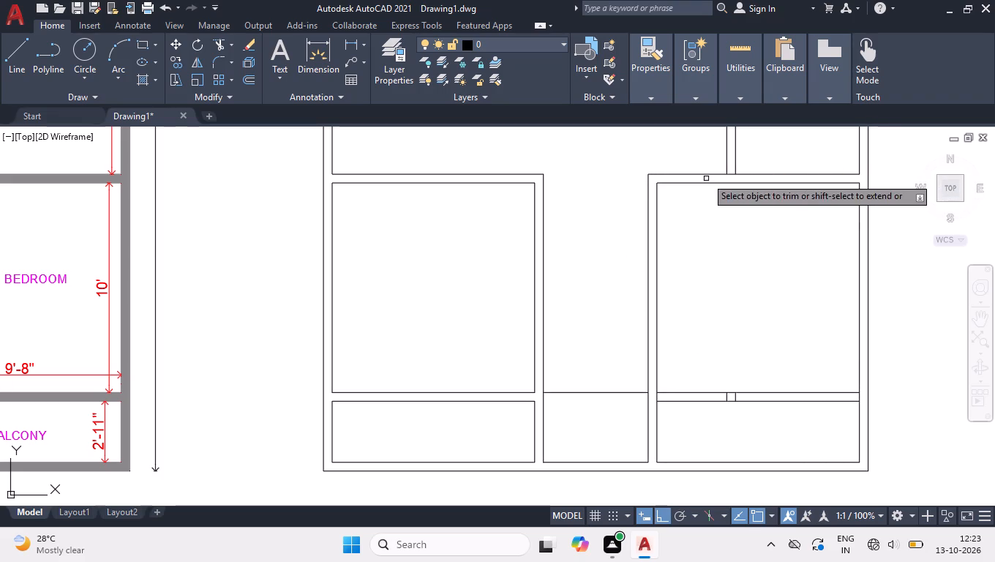
pyautogui.scroll(1, 783, 415)
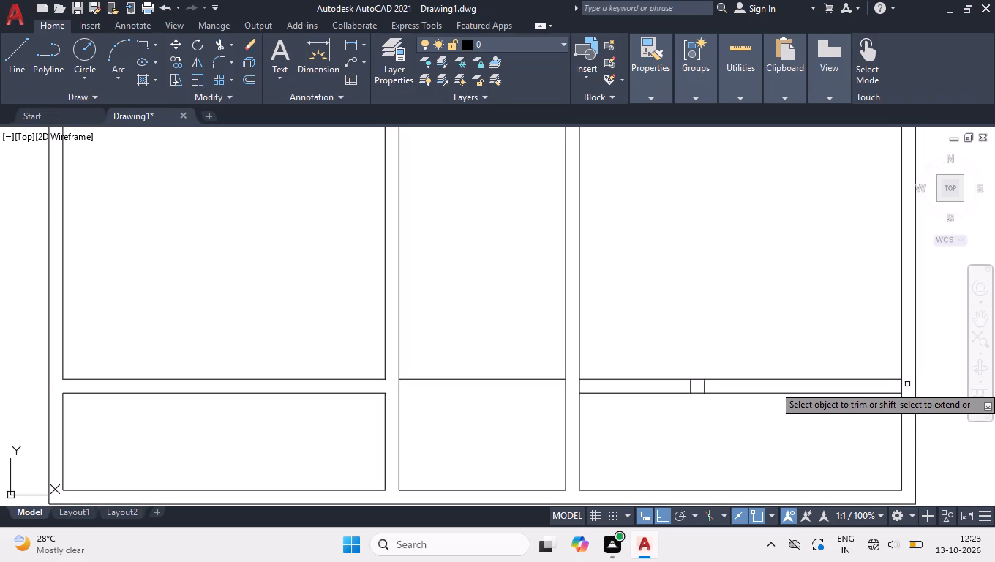
pyautogui.click(907, 386)
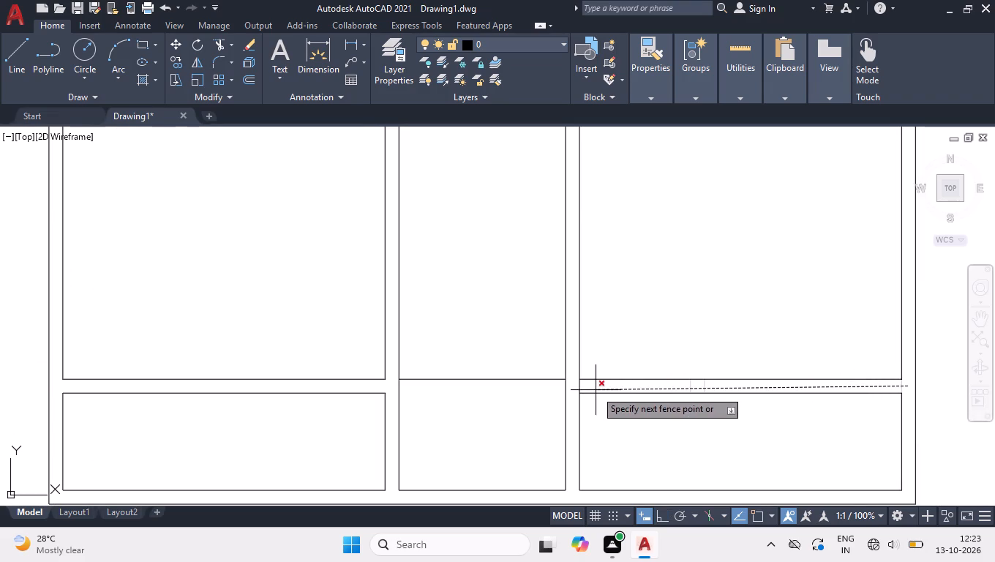
pyautogui.click(570, 385)
# Trim the lines crossing the horizontal wall between the top rooms and the living area, along the plan's full width.
pyautogui.scroll(-3, 688, 465)
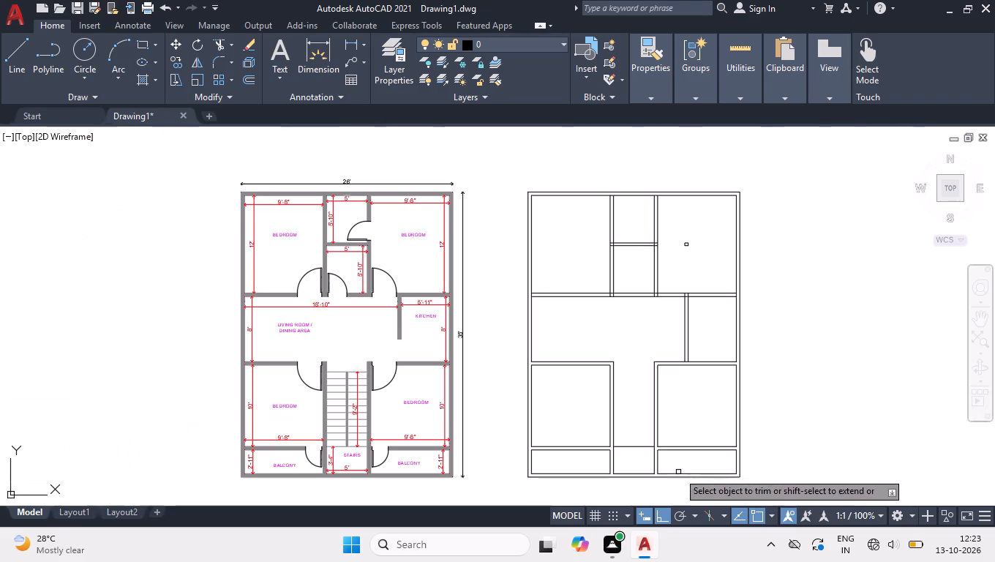
pyautogui.scroll(2, 671, 305)
pyautogui.scroll(1, 705, 258)
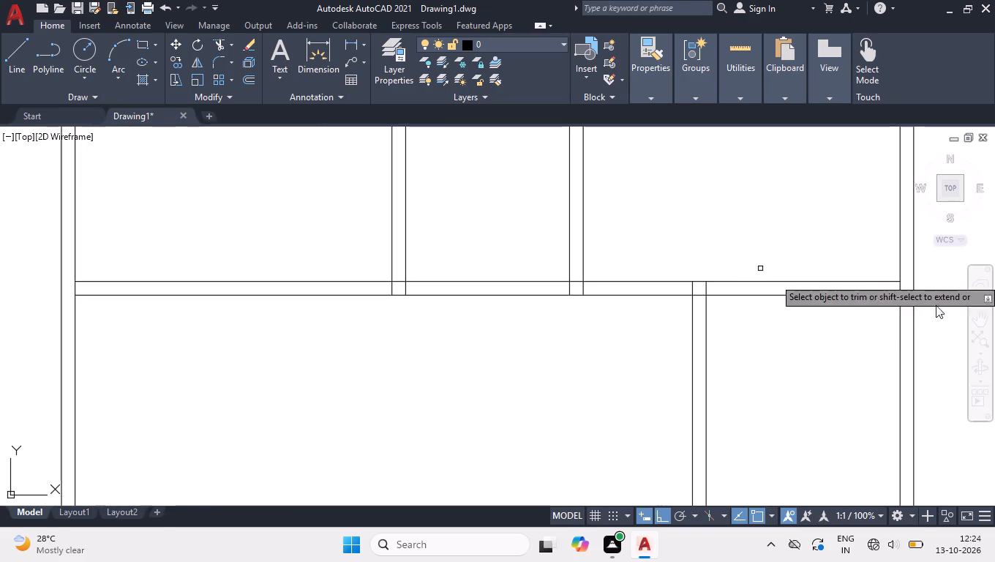
pyautogui.click(906, 288)
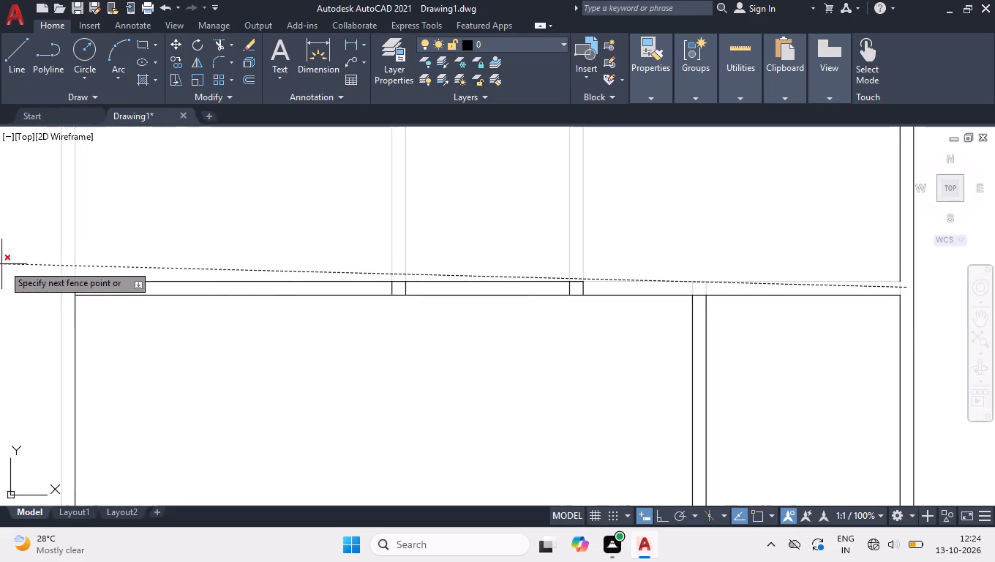
pyautogui.click(63, 288)
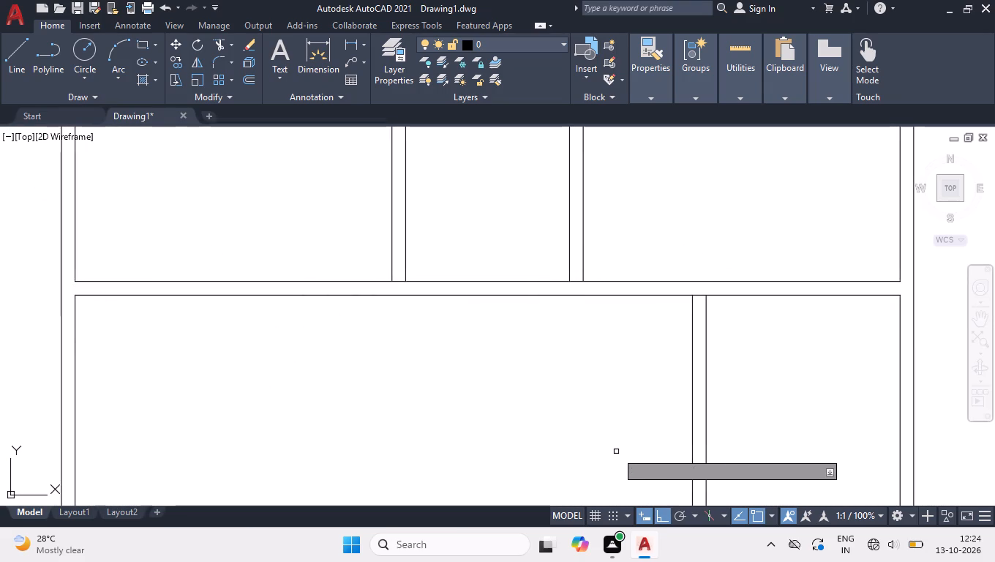
# Trim the lines crossing the two vertical partitions between the top bedrooms and small rooms, from the top wall to the living-area wall.
pyautogui.scroll(-2, 616, 452)
pyautogui.scroll(2, 593, 347)
pyautogui.scroll(-1, 539, 224)
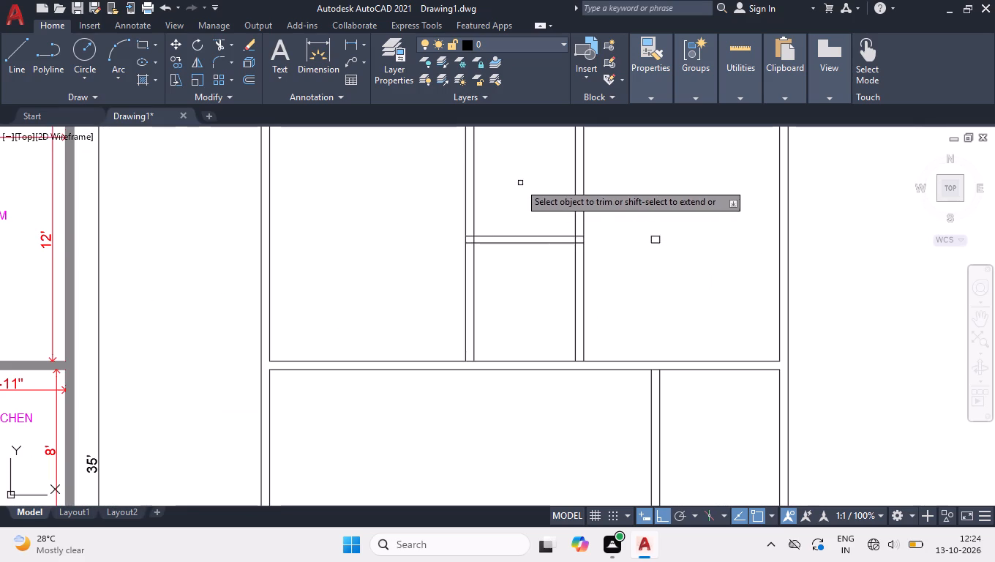
pyautogui.scroll(-1, 514, 201)
pyautogui.scroll(1, 517, 151)
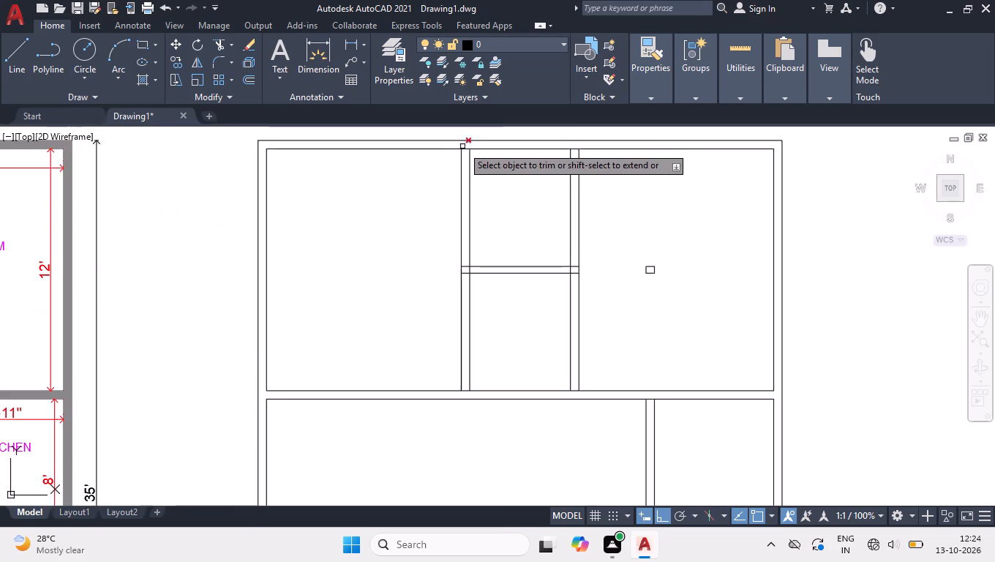
pyautogui.click(467, 141)
pyautogui.click(465, 141)
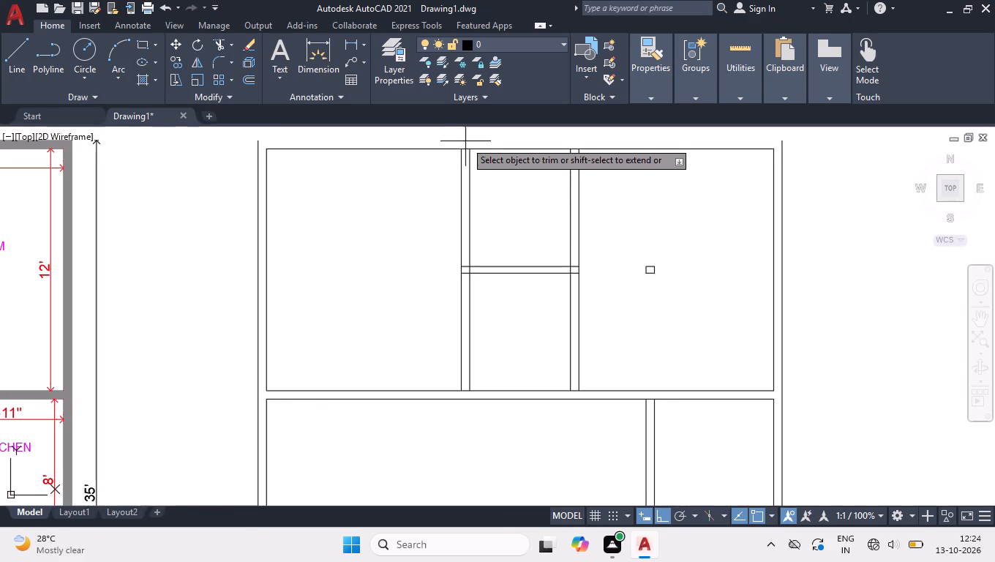
pyautogui.click(463, 397)
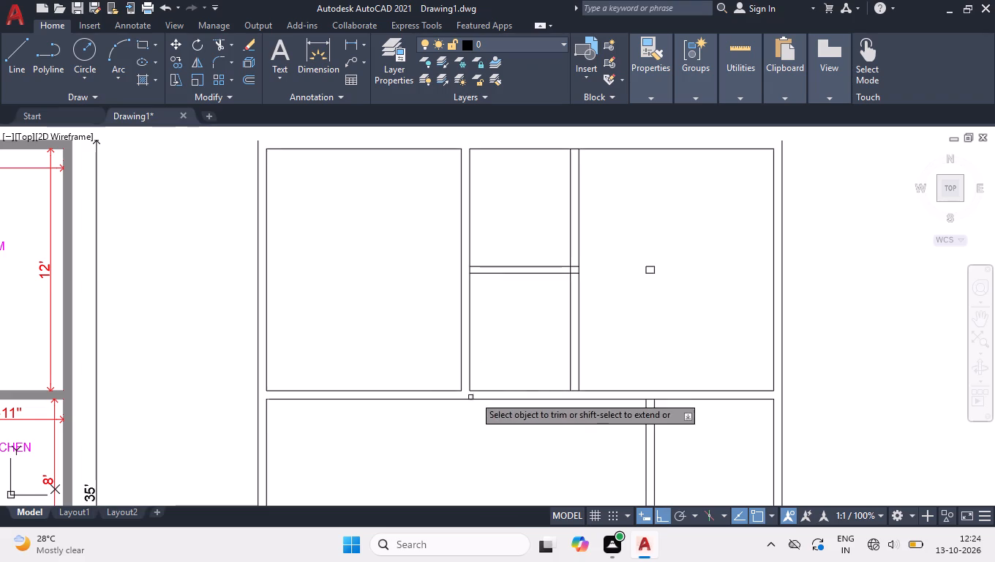
pyautogui.click(576, 395)
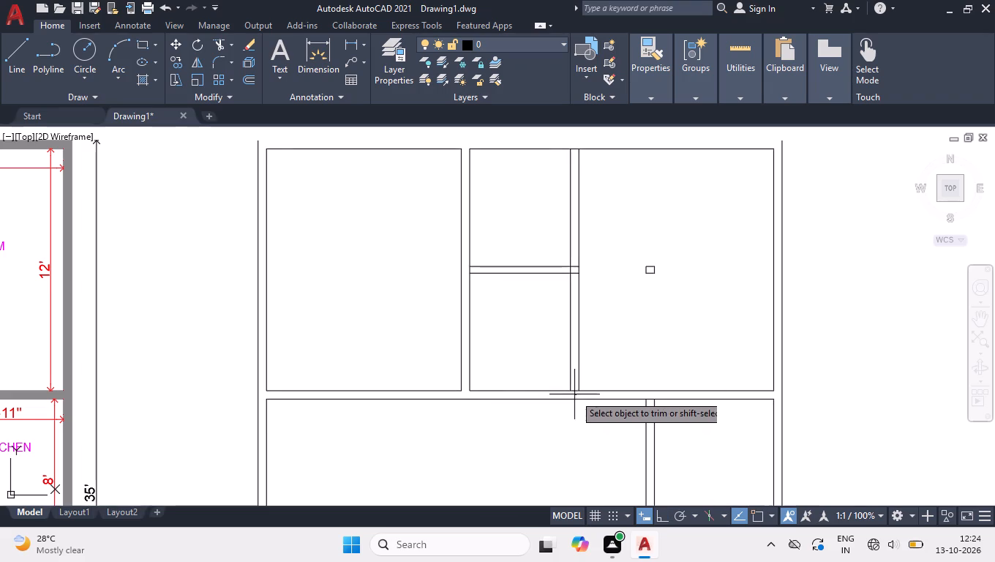
pyautogui.click(573, 139)
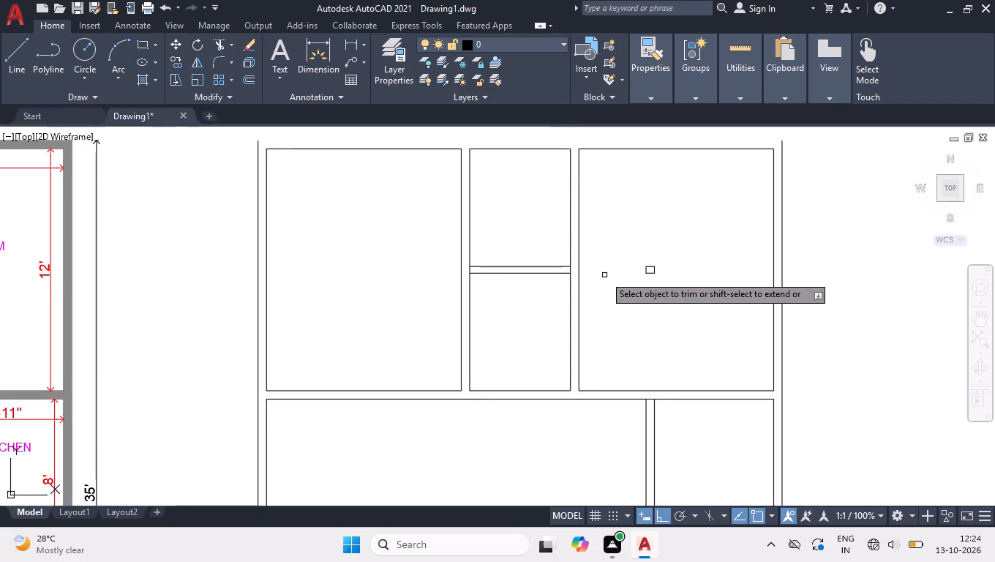
# Trim away the small leftover square of wall lines inside the top right bedroom.
pyautogui.click(604, 276)
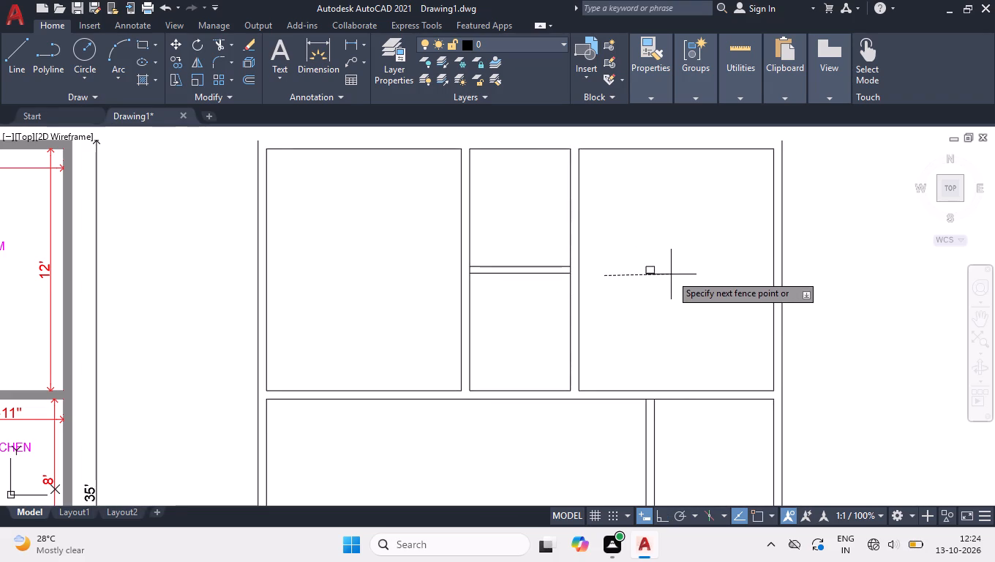
pyautogui.click(677, 270)
pyautogui.click(658, 249)
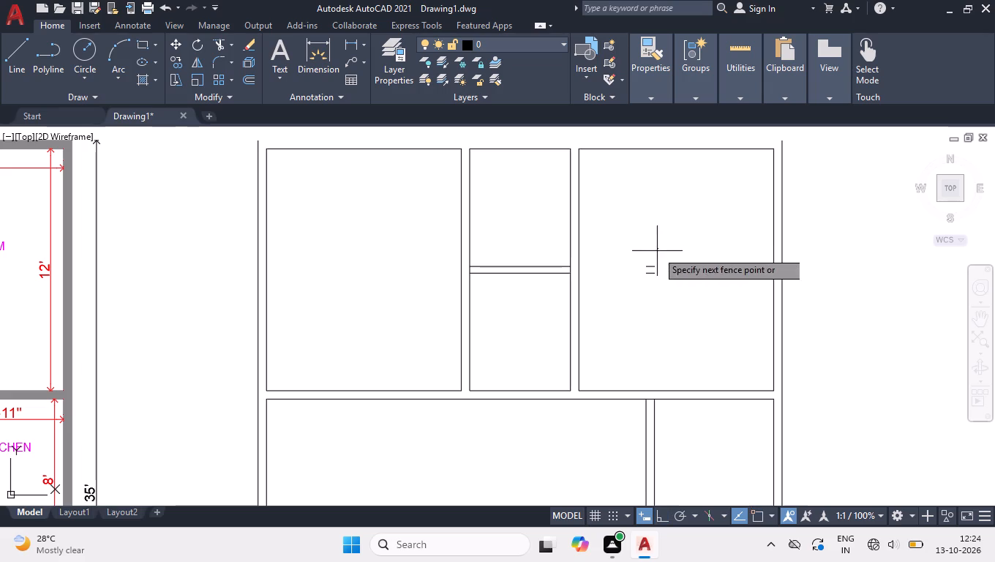
pyautogui.click(643, 315)
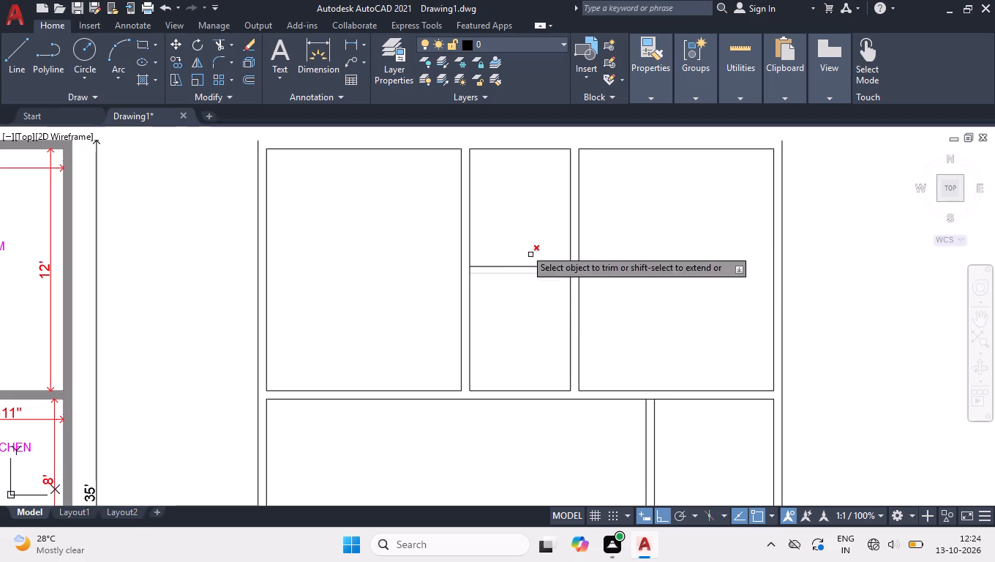
# Trim the vertical line pieces closing both ends of the wall between the two small top rooms.
pyautogui.scroll(2, 525, 242)
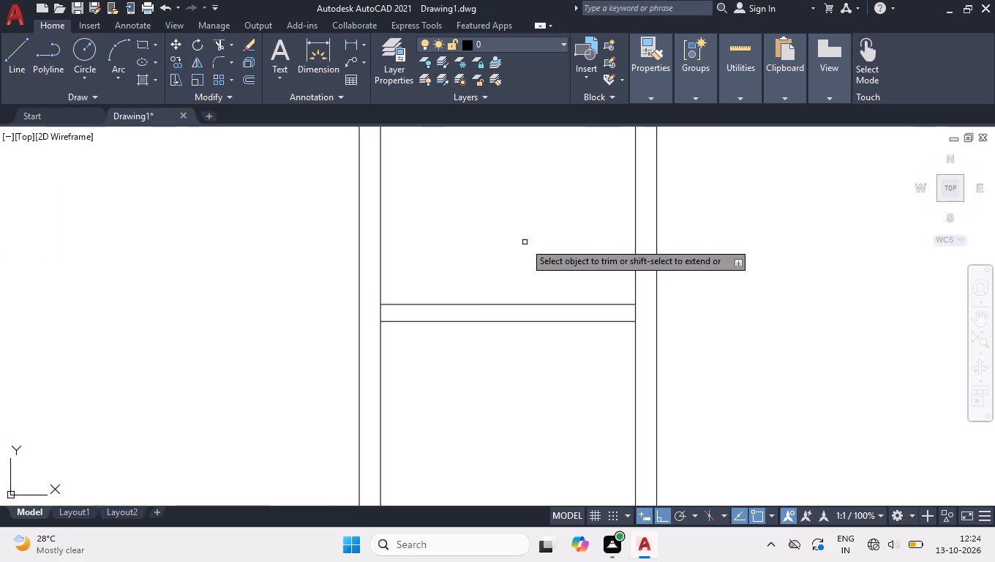
pyautogui.click(369, 312)
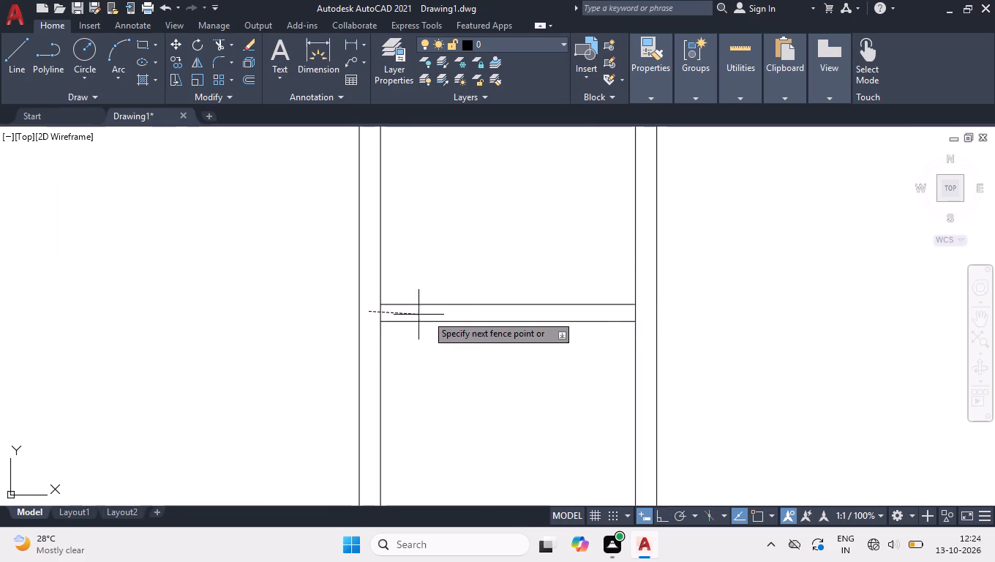
pyautogui.click(653, 317)
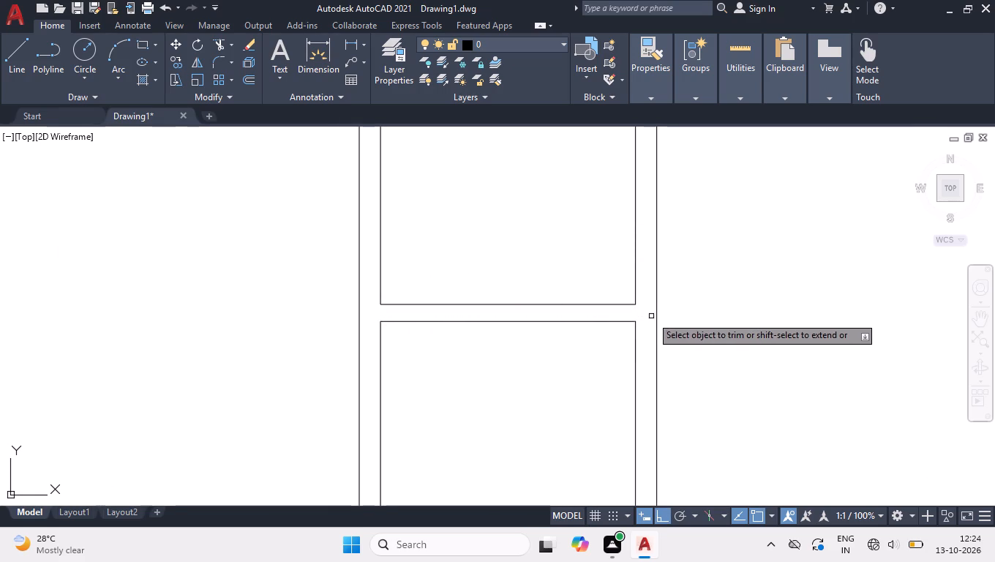
# Draw the missing outer wall line across the top of the second plan, joining the upper ends of its two outer side lines.
pyautogui.press('space')
pyautogui.scroll(-3, 470, 337)
pyautogui.scroll(1, 424, 214)
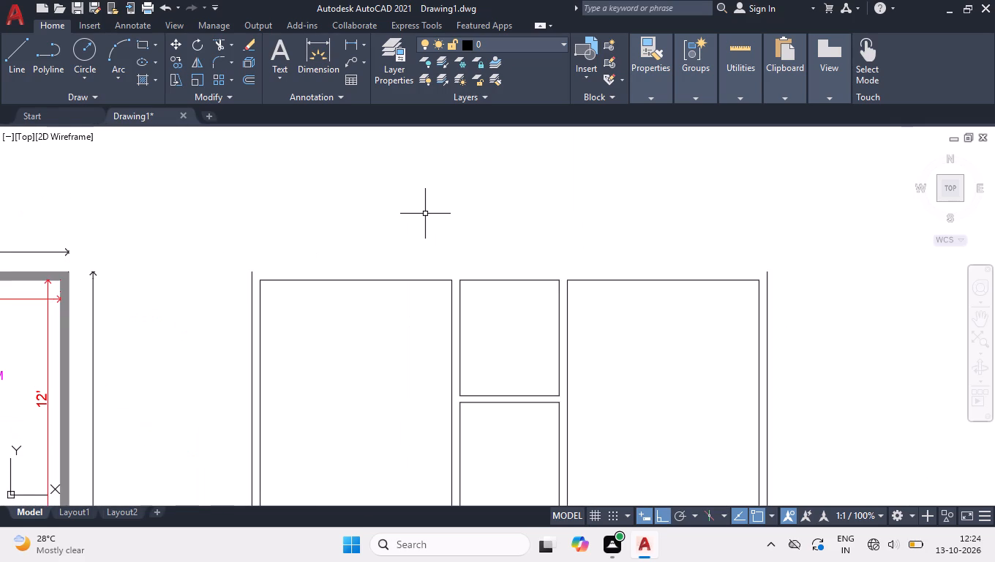
pyautogui.press('l')
pyautogui.press('Return')
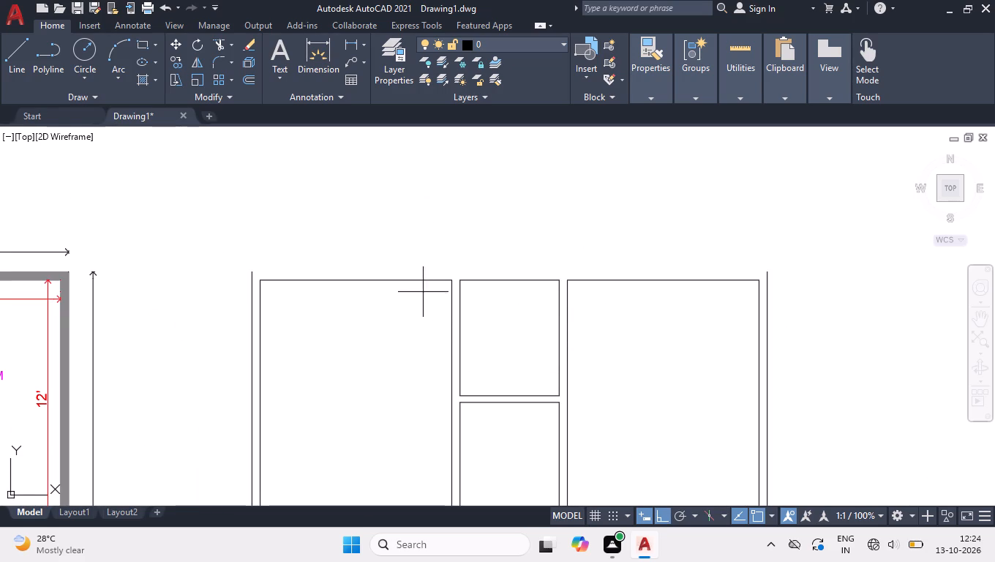
pyautogui.click(254, 274)
pyautogui.click(772, 271)
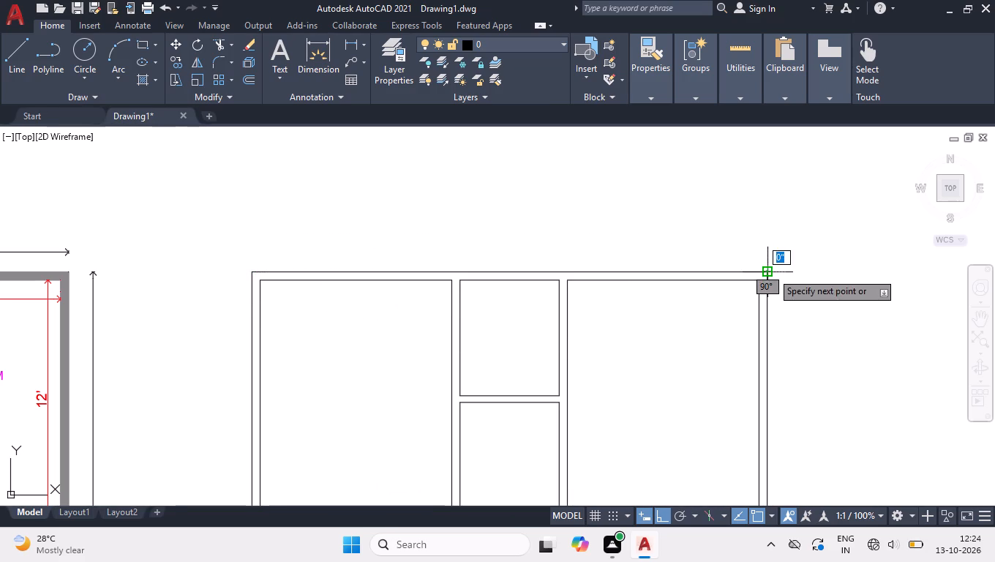
pyautogui.press('space')
pyautogui.click(956, 192)
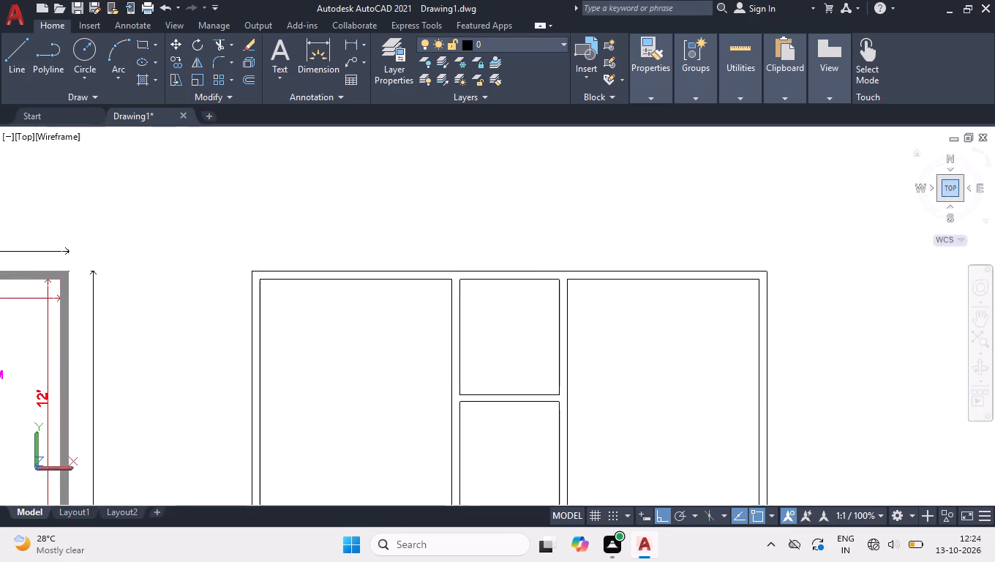
pyautogui.scroll(1, 596, 356)
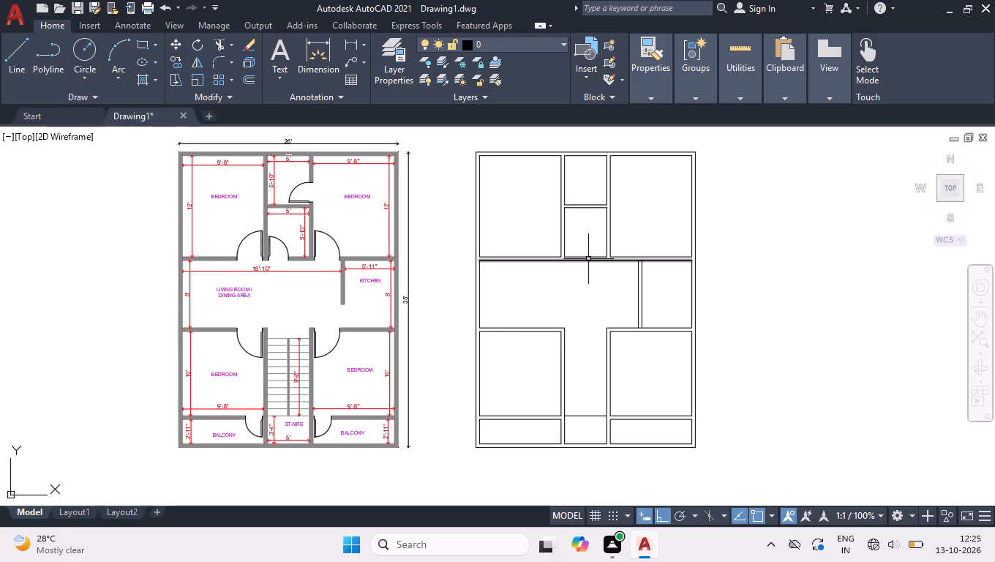
# Draw a vertical guide line from the top left bedroom's lower right inner corner down to the lower face of the balcony wall.
pyautogui.press('l')
pyautogui.press('Return')
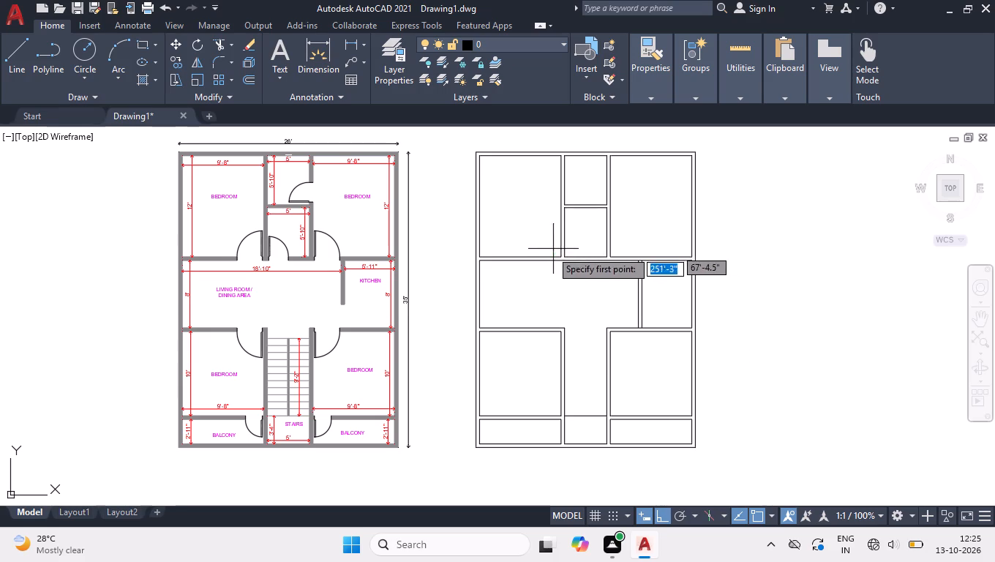
pyautogui.click(560, 253)
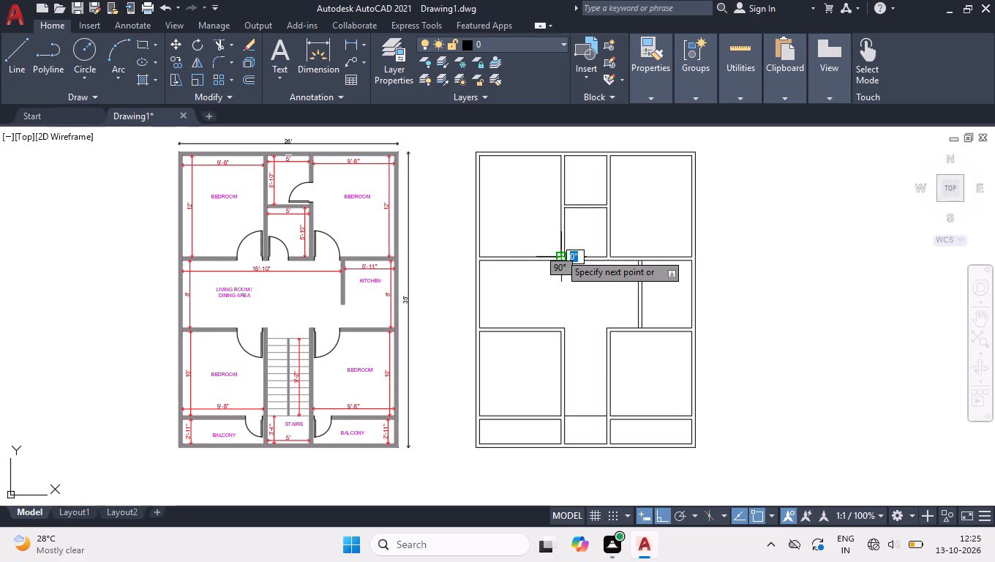
pyautogui.click(560, 419)
pyautogui.press('space')
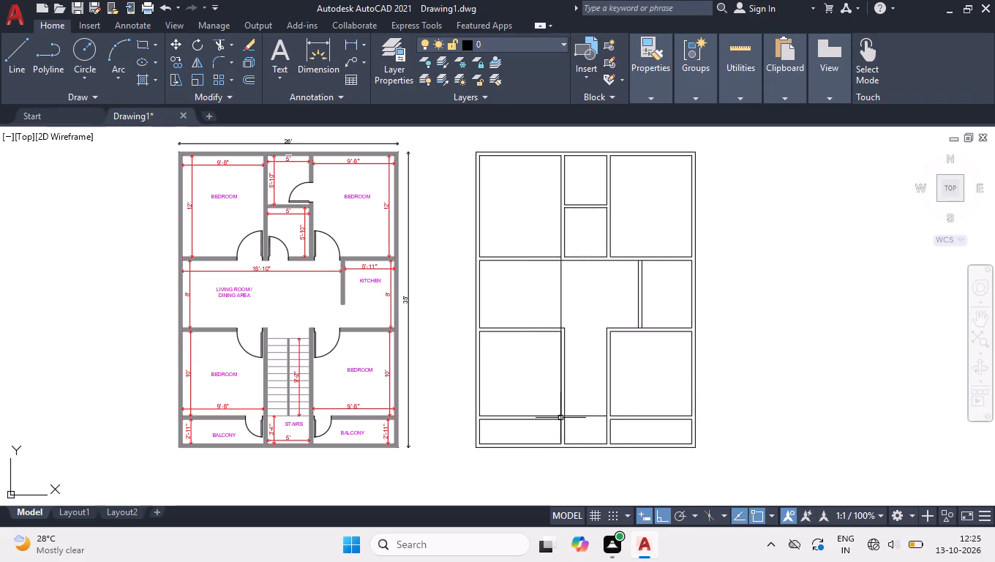
# Offset the vertical guide line 2' to the left, and offset that copy a further 1' to the left.
pyautogui.click(568, 299)
pyautogui.click(532, 282)
pyautogui.press('c')
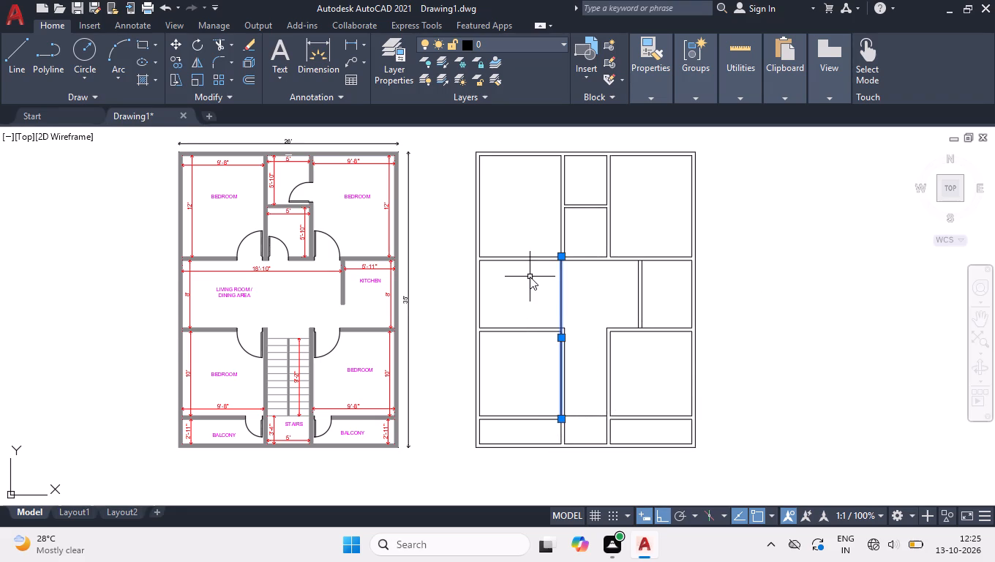
pyautogui.press('BackSpace')
pyautogui.write('OFF')
pyautogui.press('Return')
pyautogui.write("2'")
pyautogui.press('Return')
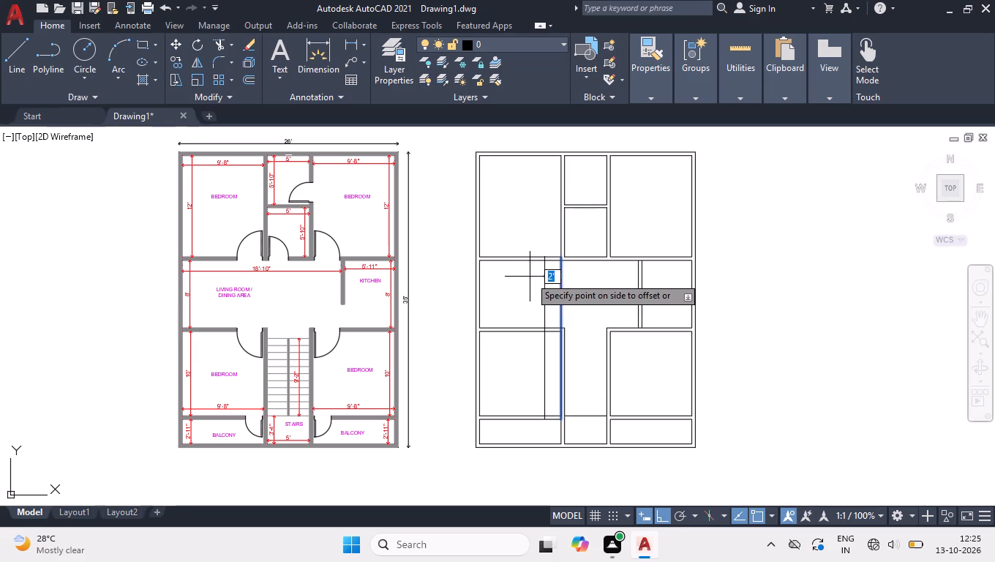
pyautogui.click(517, 273)
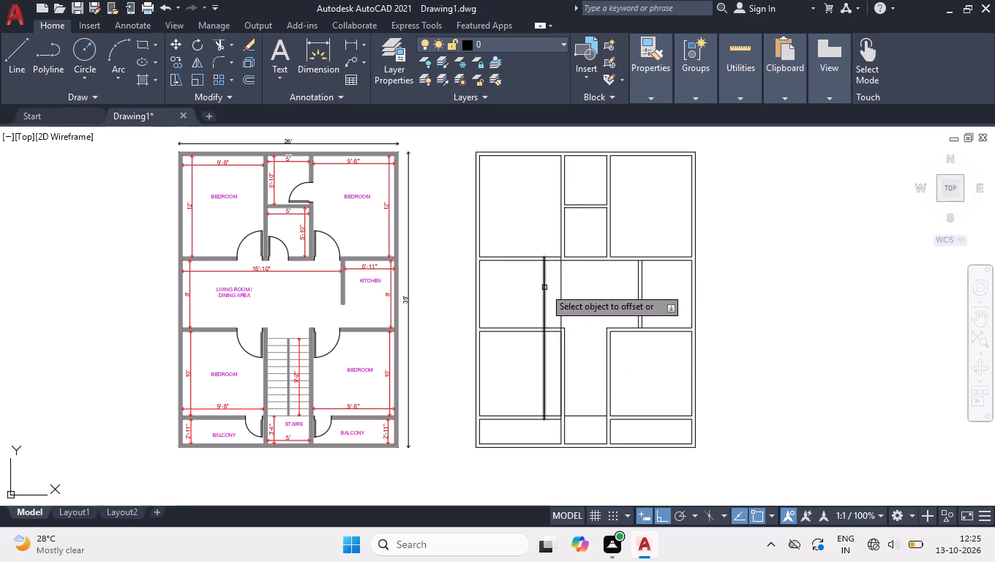
pyautogui.click(544, 288)
pyautogui.write("1'")
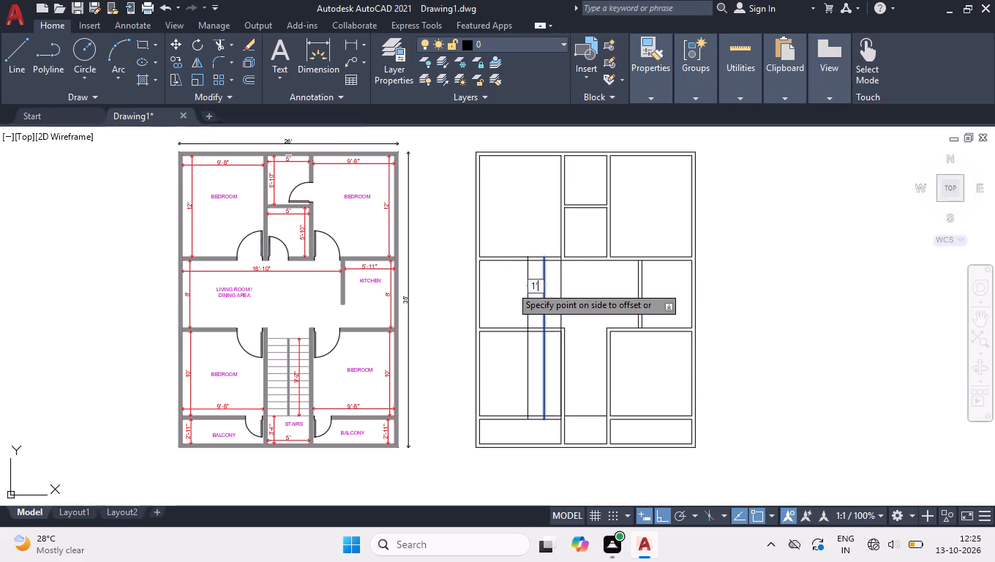
pyautogui.press('Return')
pyautogui.press('space')
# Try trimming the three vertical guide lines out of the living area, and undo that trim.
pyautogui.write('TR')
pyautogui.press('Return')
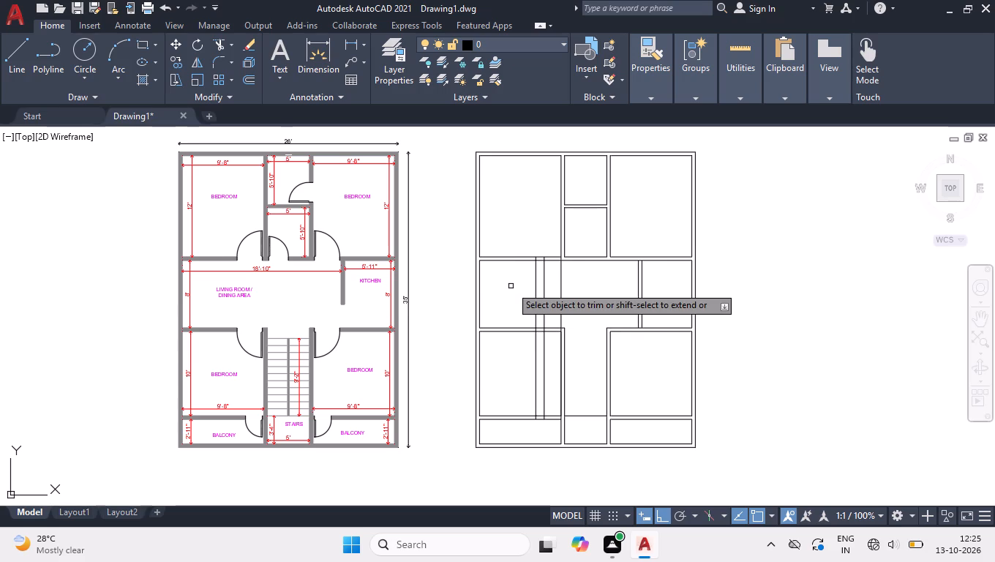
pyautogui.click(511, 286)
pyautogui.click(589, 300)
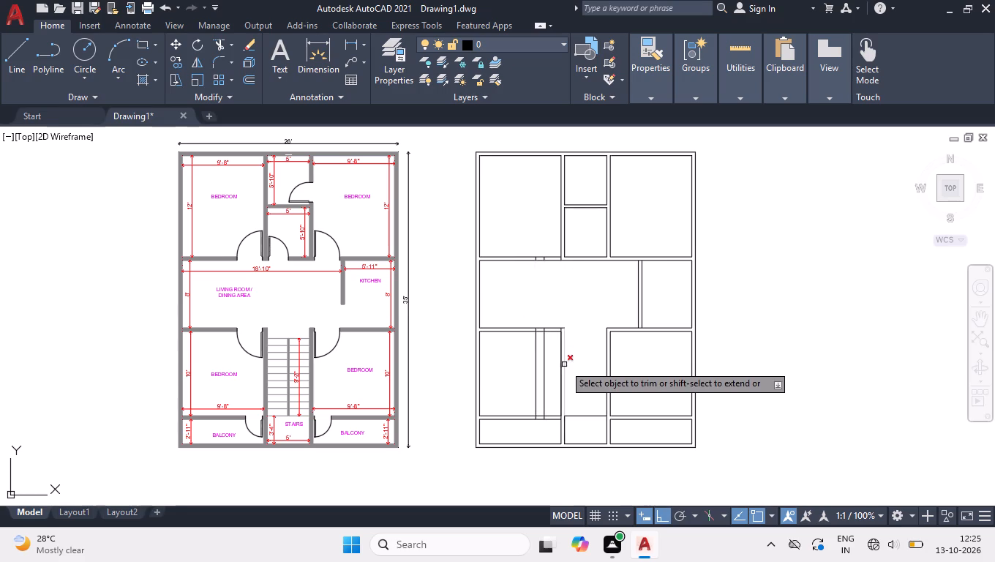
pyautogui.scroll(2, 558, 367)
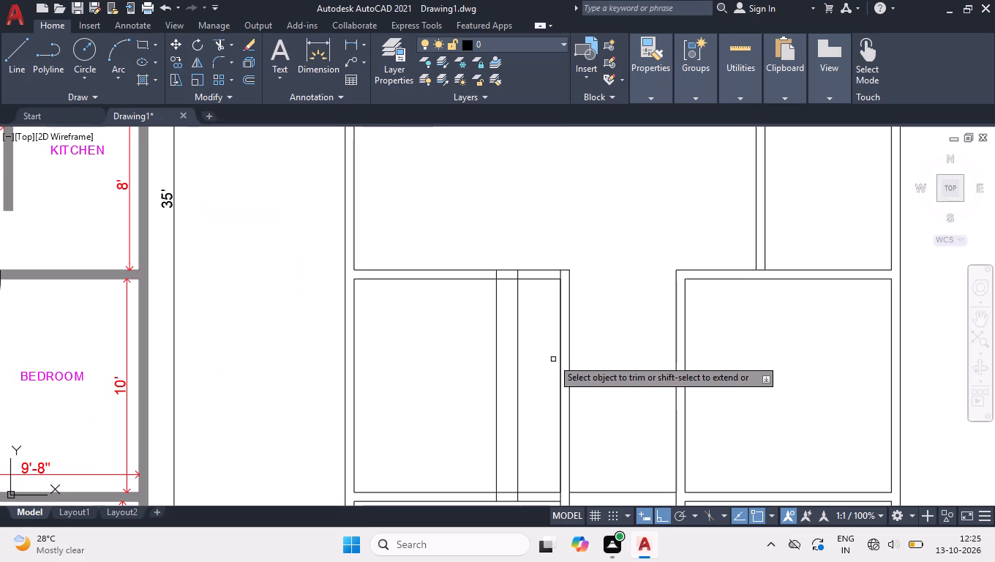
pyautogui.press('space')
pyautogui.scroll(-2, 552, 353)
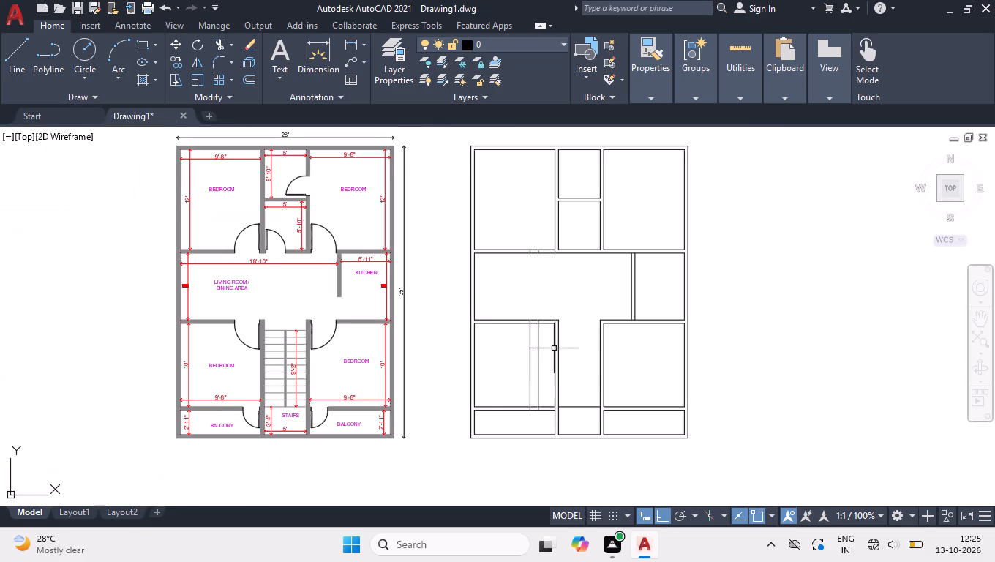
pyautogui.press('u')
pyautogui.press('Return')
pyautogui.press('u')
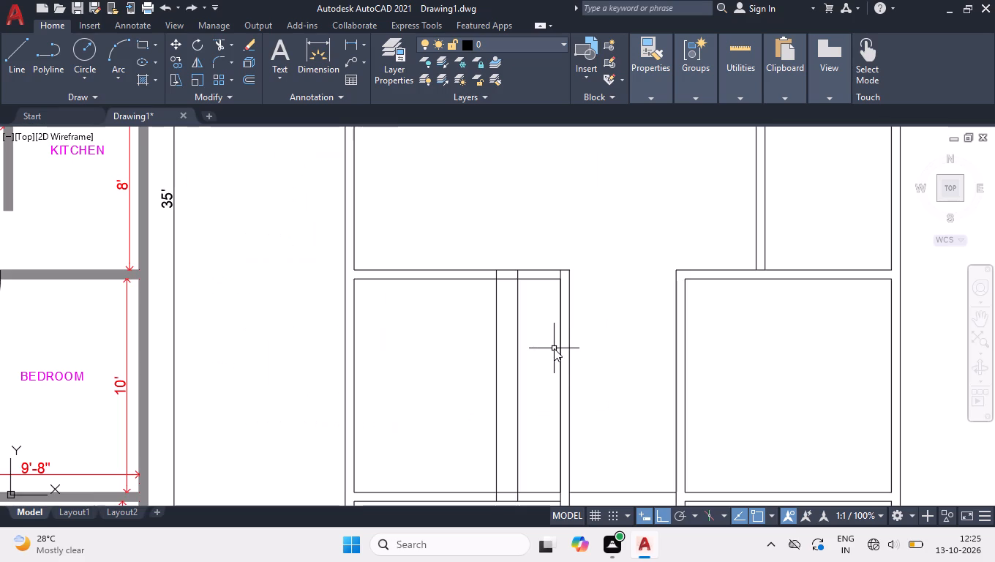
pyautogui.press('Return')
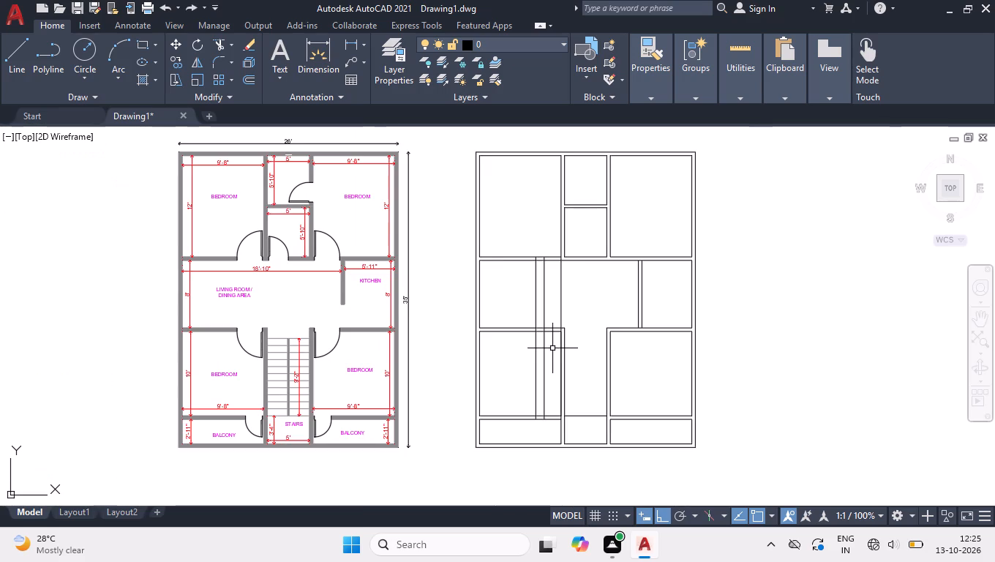
# Move the three vertical guide lines 2" to the left.
pyautogui.click(571, 306)
pyautogui.click(511, 307)
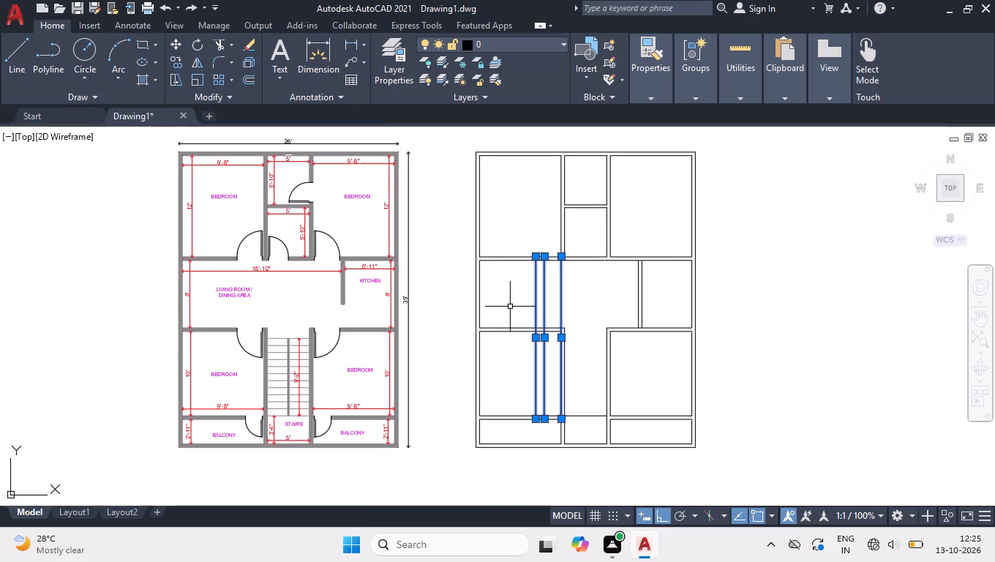
pyautogui.press('m')
pyautogui.press('Return')
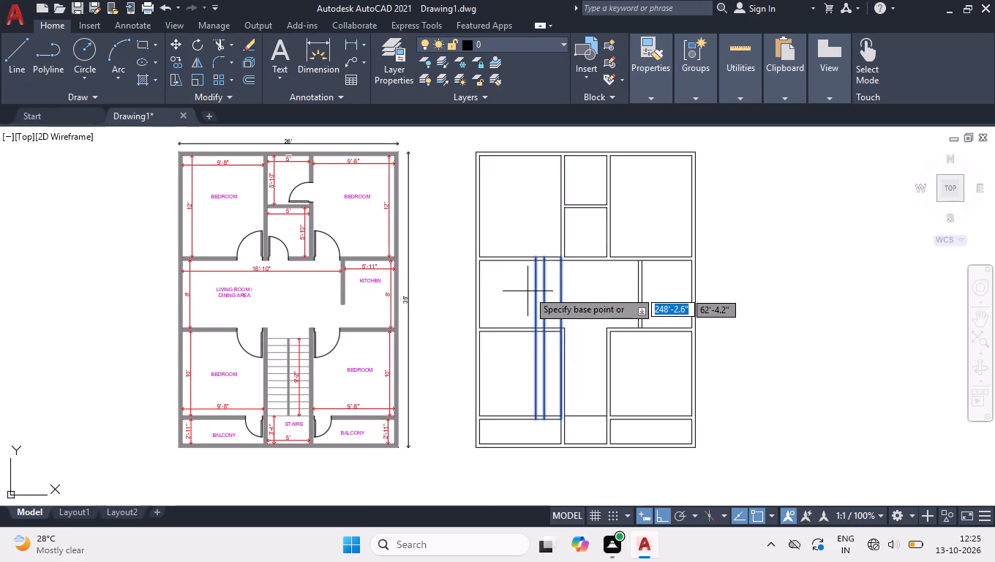
pyautogui.click(536, 292)
pyautogui.press('2')
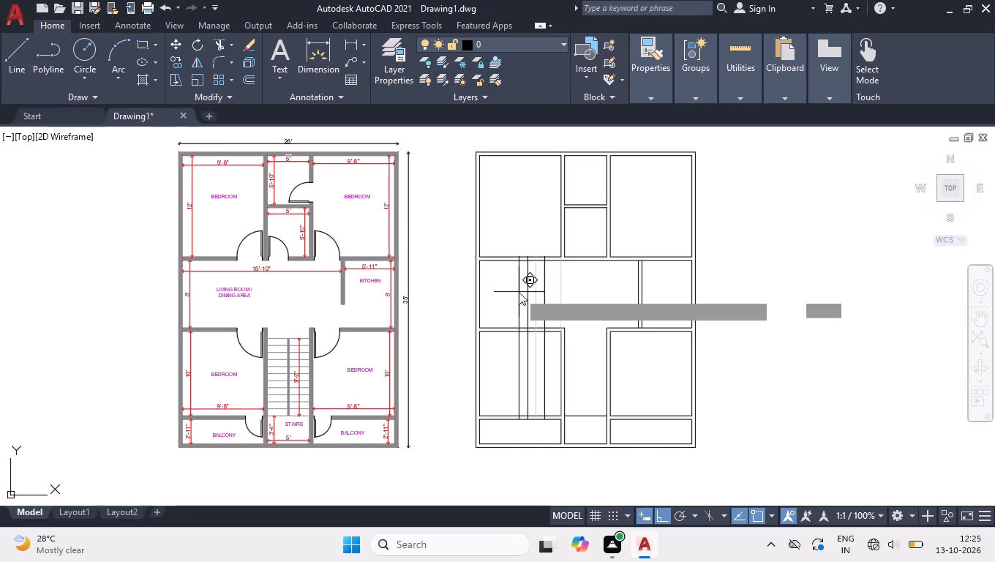
pyautogui.press('Return')
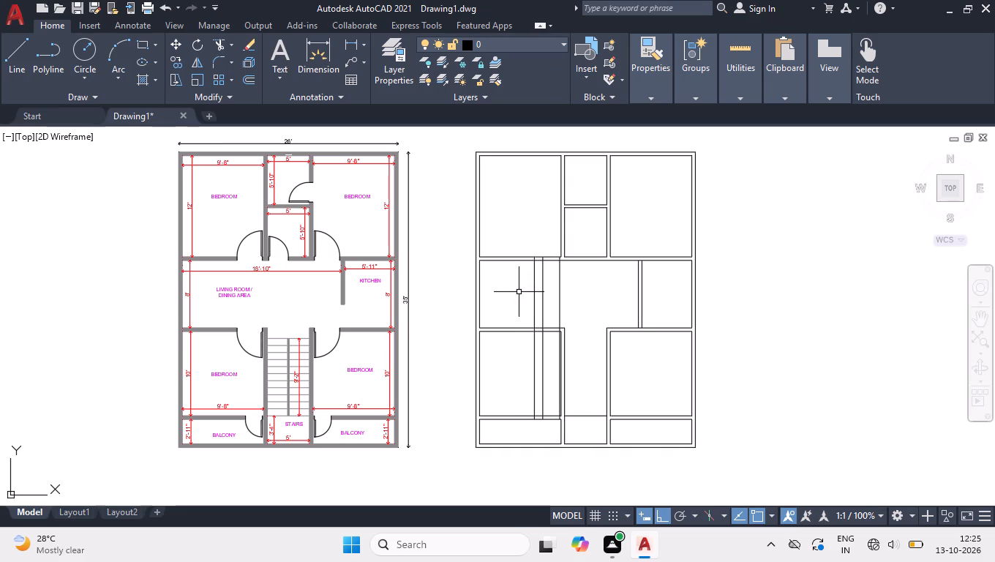
# Trim the three guide lines out of the living area and the lower left bedroom, keeping their short pieces inside the horizontal walls.
pyautogui.write('TR')
pyautogui.press('Return')
pyautogui.click(516, 289)
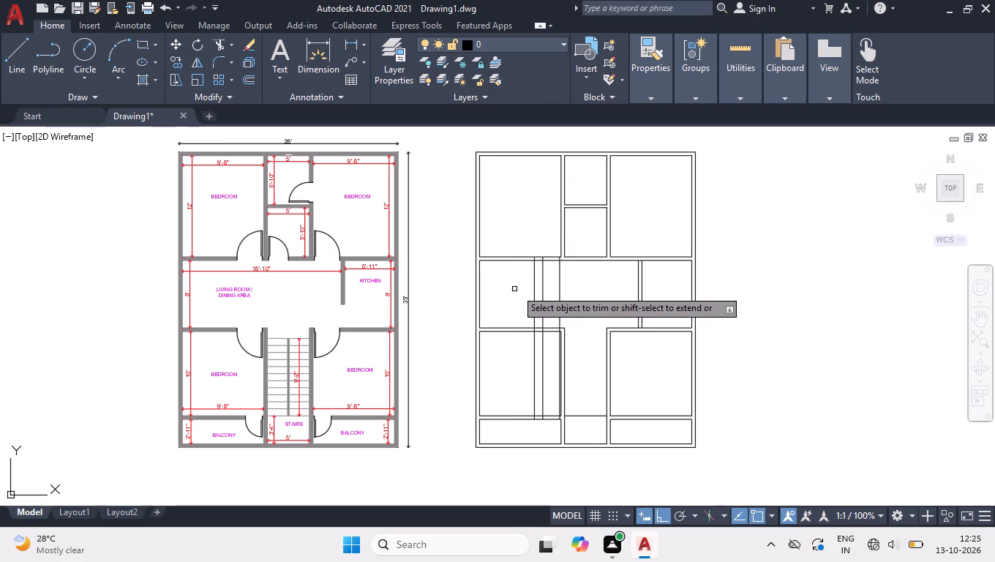
pyautogui.click(591, 310)
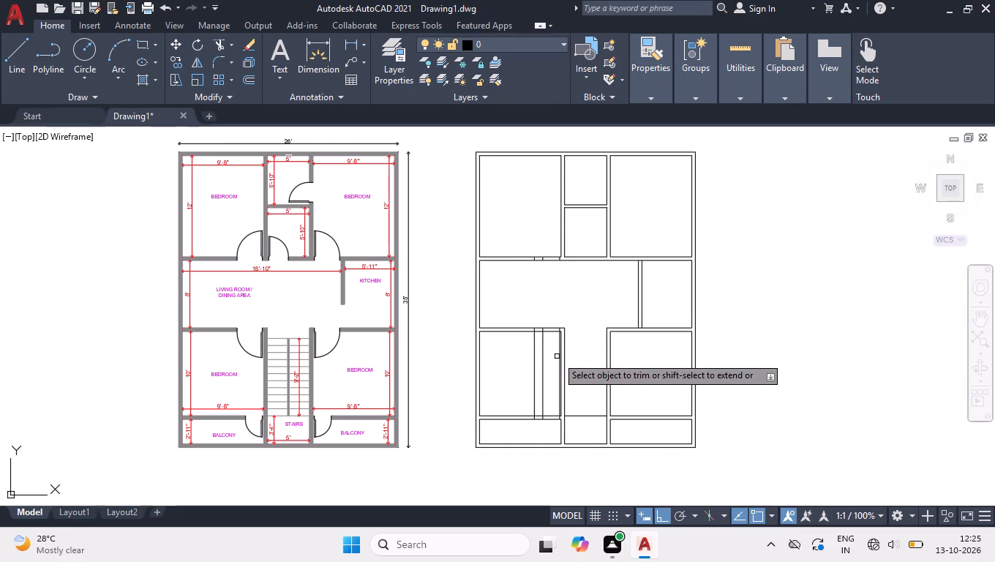
pyautogui.click(560, 351)
pyautogui.click(553, 352)
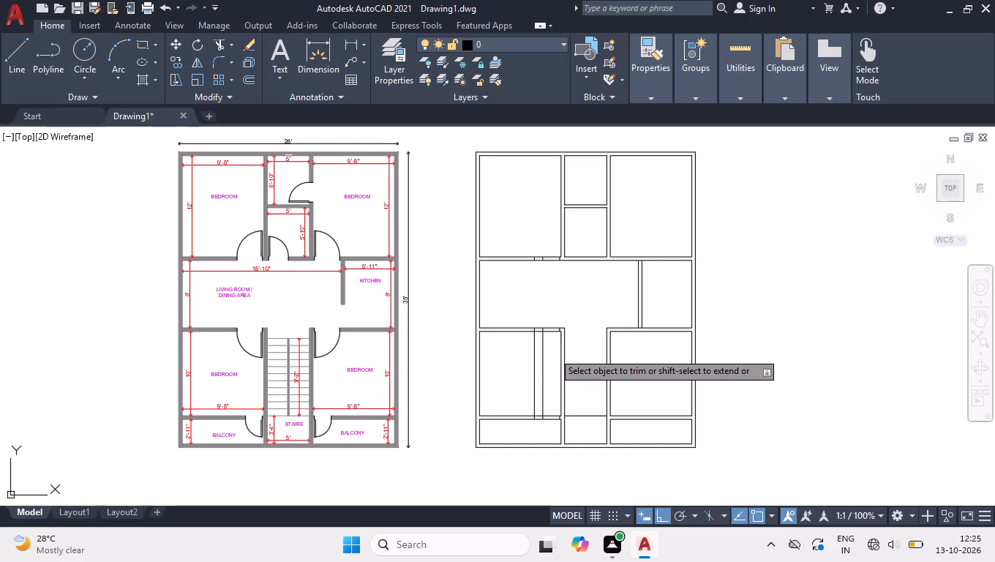
pyautogui.click(539, 373)
pyautogui.click(529, 372)
pyautogui.click(539, 364)
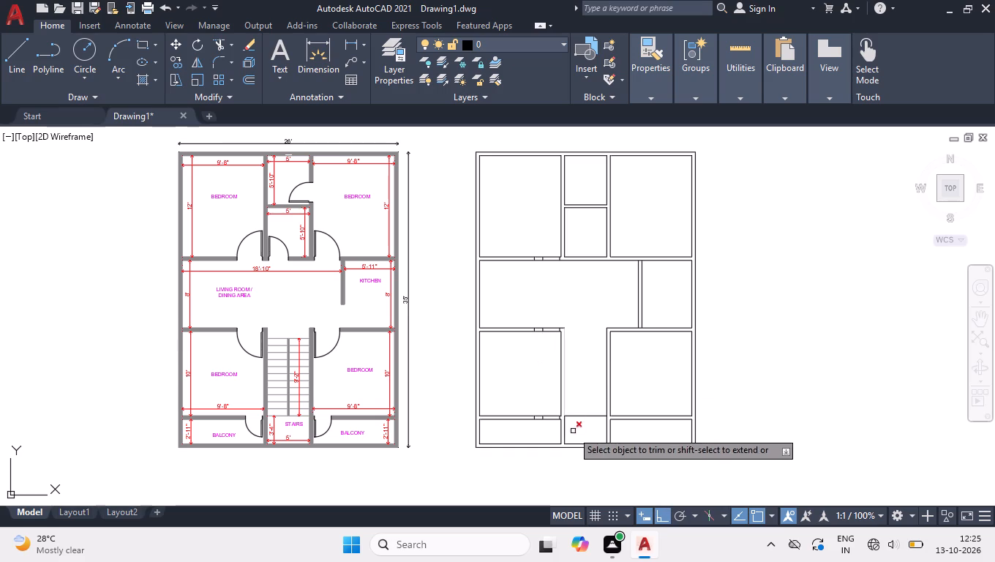
# Trim 3' door openings in the two left bedrooms' living-side walls and a 2' opening in the left balcony wall, removing leftover pieces in the bedroom openings.
pyautogui.click(556, 425)
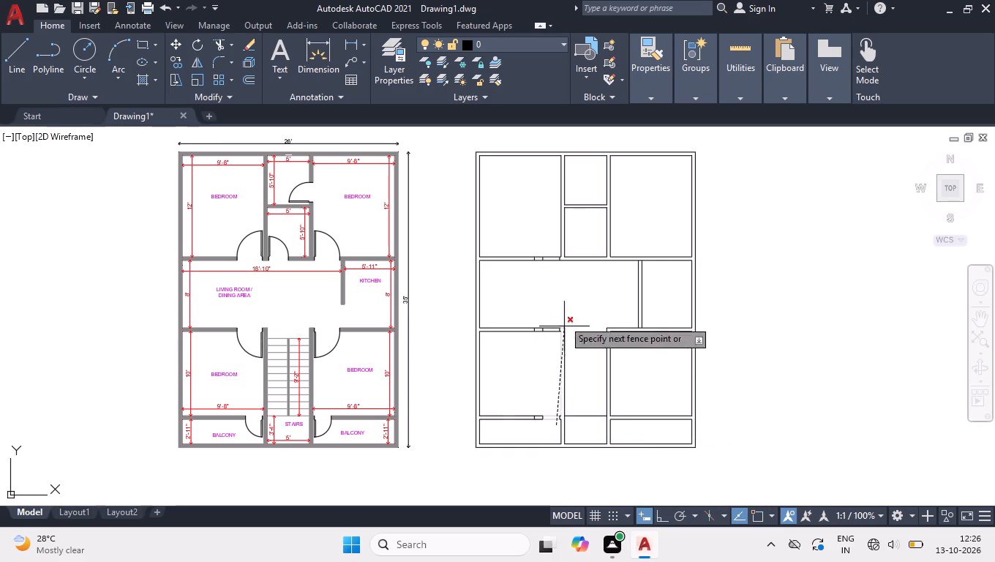
pyautogui.click(552, 236)
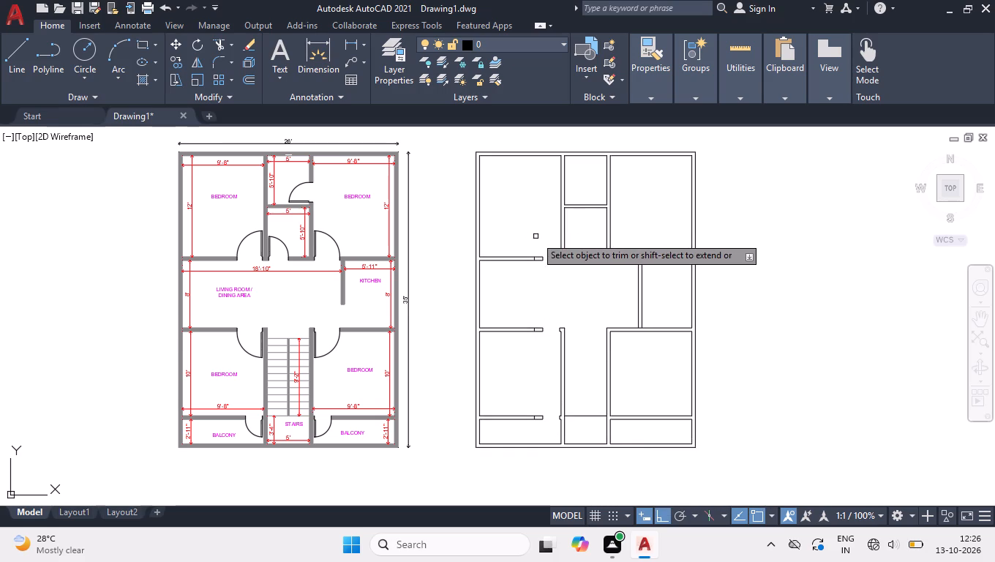
pyautogui.click(536, 236)
pyautogui.click(544, 368)
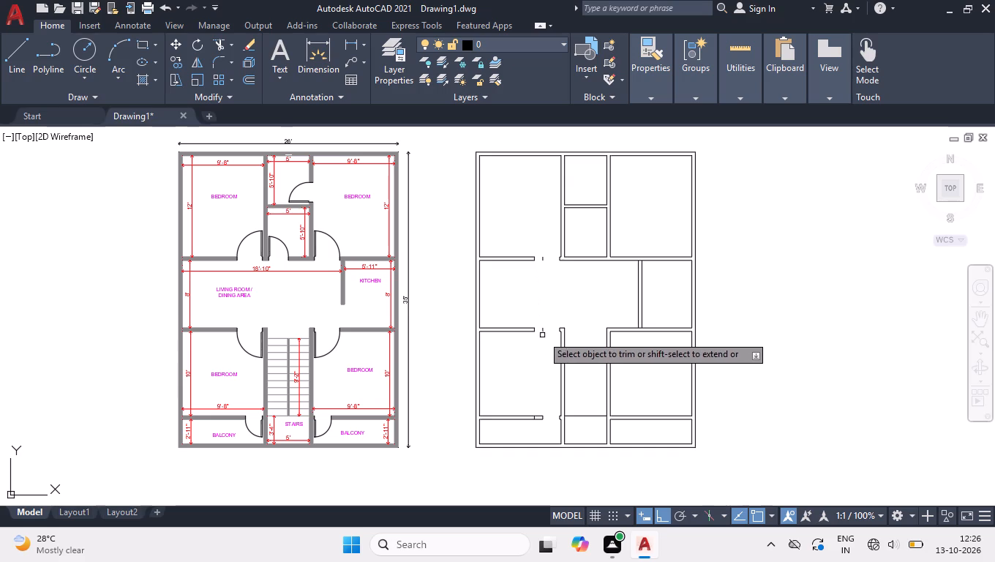
pyautogui.click(545, 331)
pyautogui.click(539, 331)
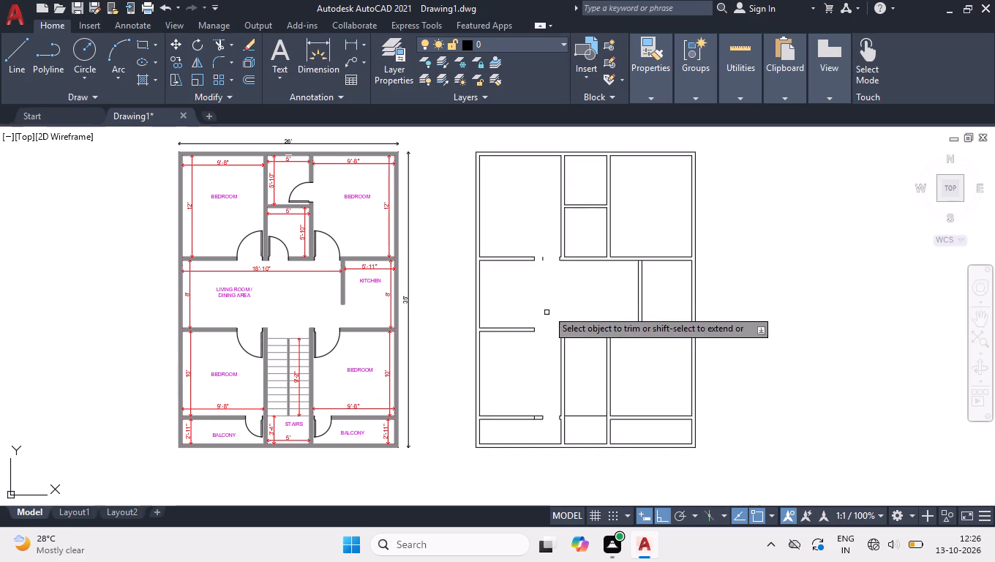
pyautogui.click(542, 256)
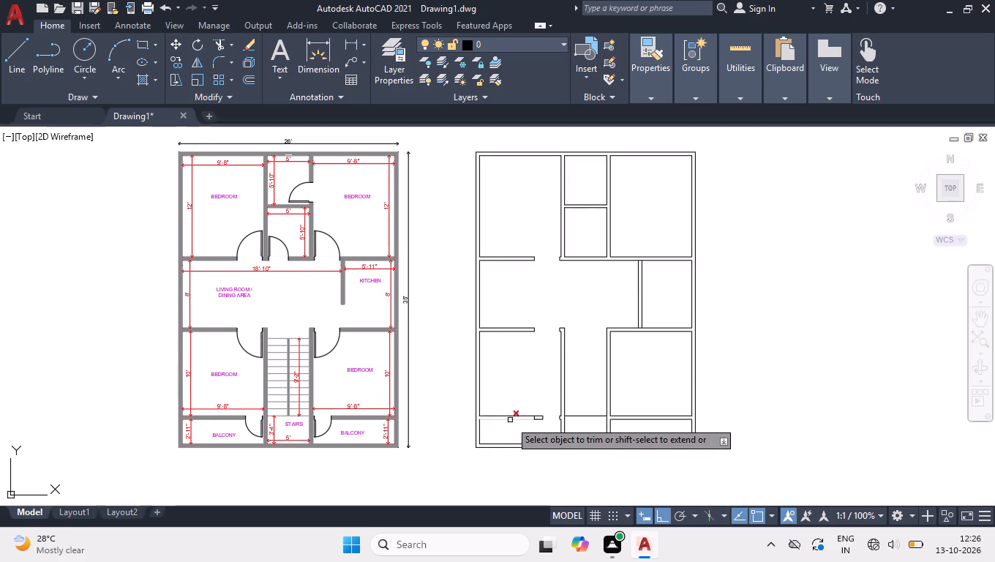
# Trim away the leftover vertical line inside the left balcony wall, beside its door opening.
pyautogui.scroll(4, 527, 432)
pyautogui.scroll(3, 560, 361)
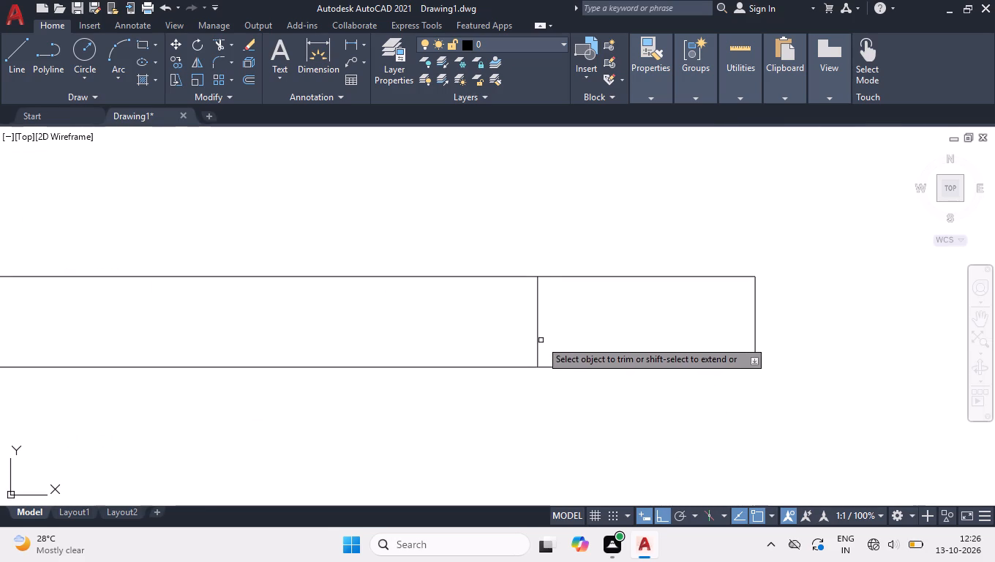
pyautogui.click(540, 340)
pyautogui.click(522, 315)
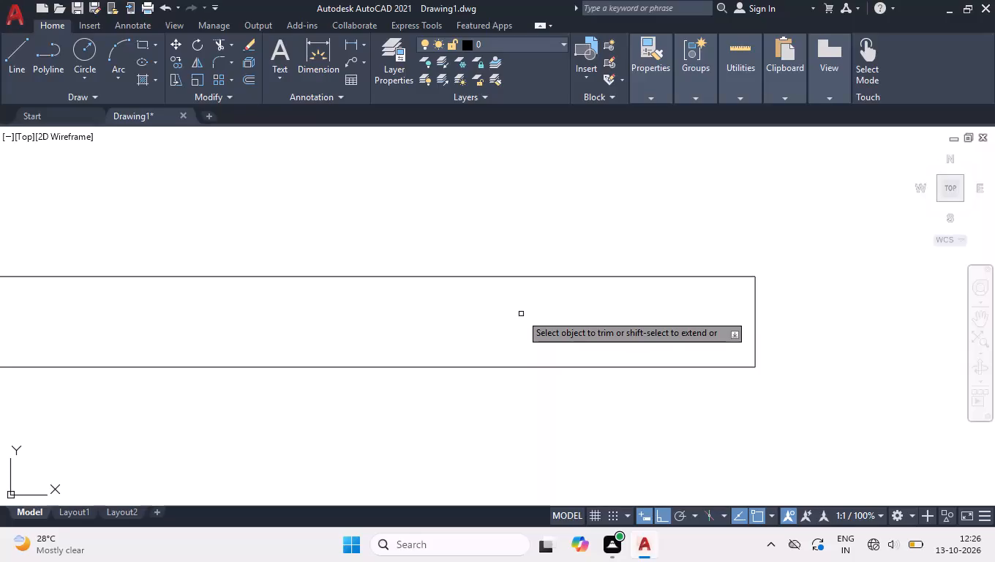
pyautogui.press('space')
pyautogui.scroll(-2, 555, 355)
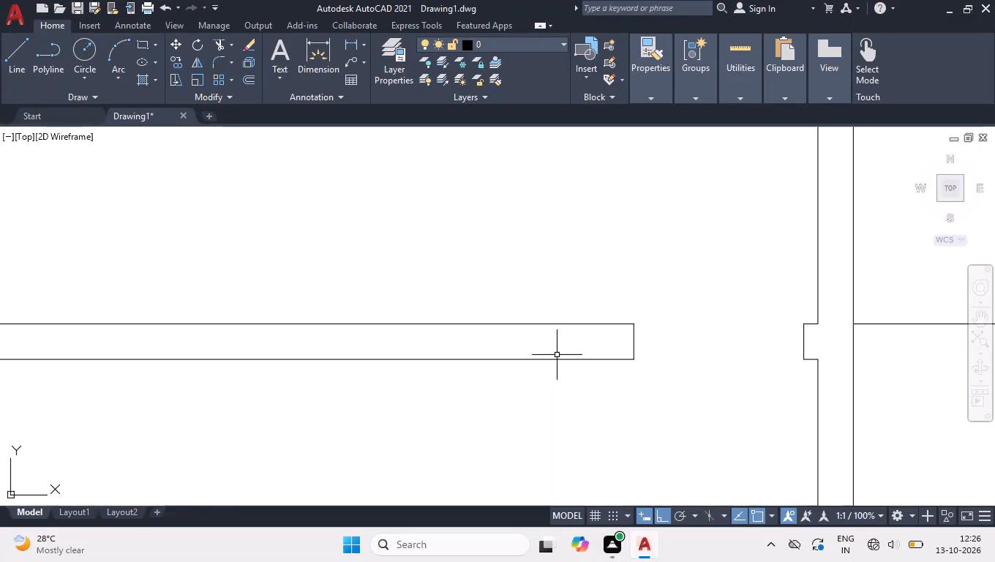
pyautogui.scroll(-5, 567, 359)
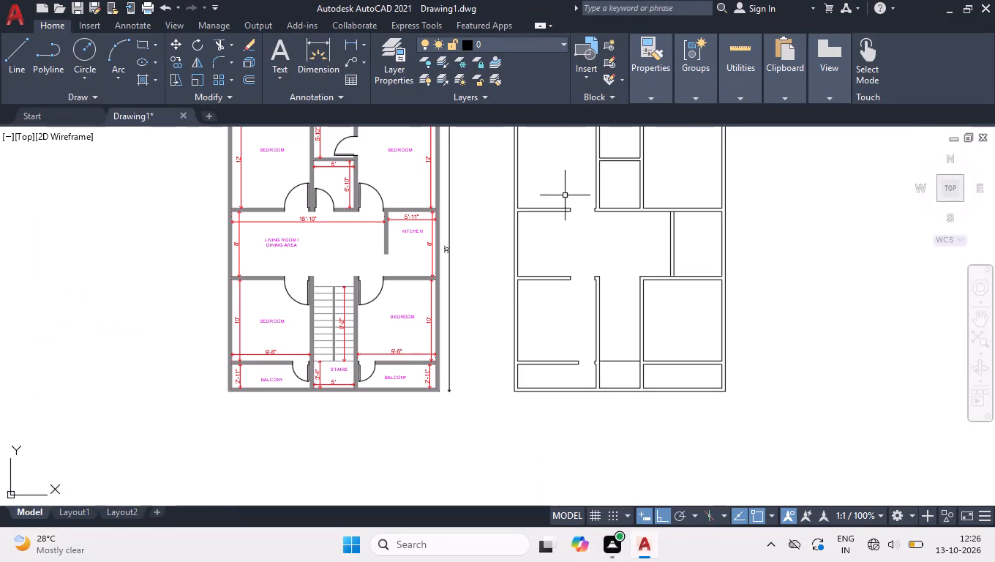
# Mirror the six short door-jamb lines of the left bedrooms and left balcony about the new plan's vertical centre line, keeping the originals.
pyautogui.scroll(1, 566, 179)
pyautogui.click(543, 187)
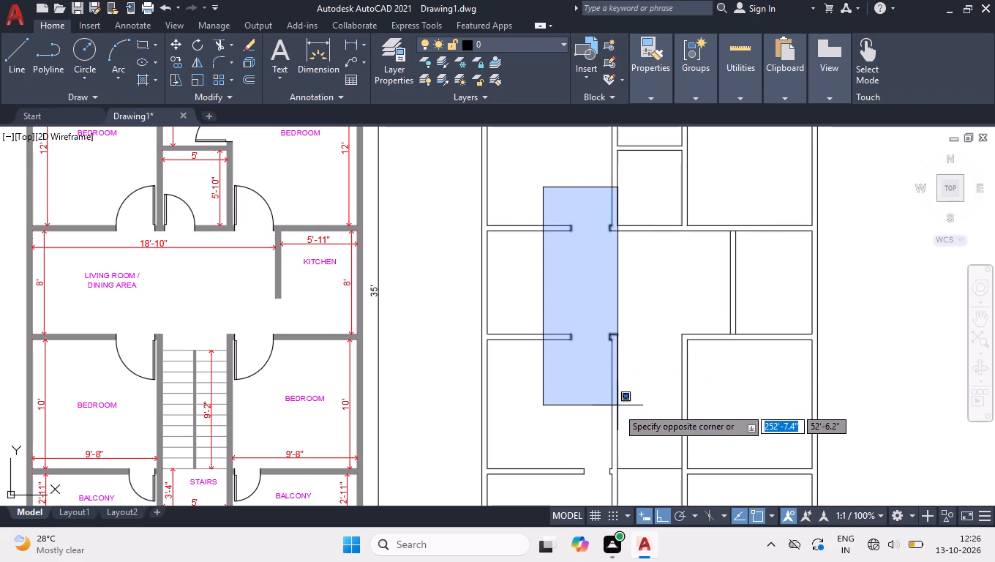
pyautogui.click(611, 481)
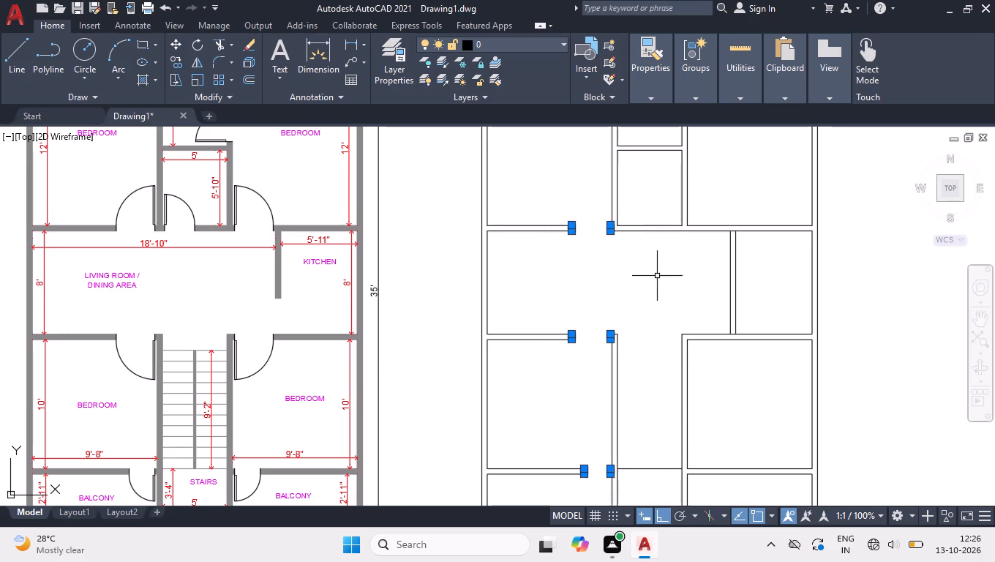
pyautogui.scroll(-1, 657, 276)
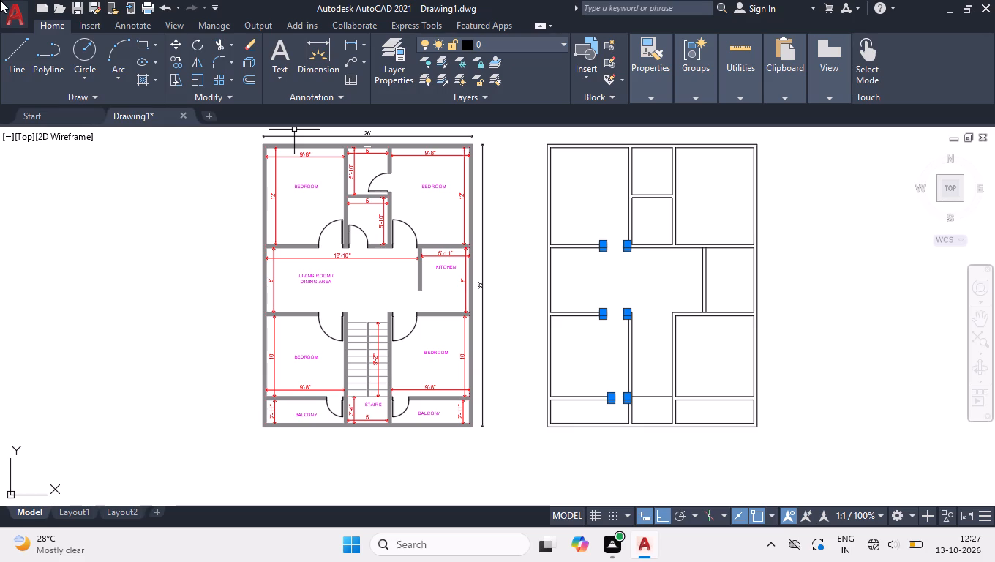
pyautogui.write('MI')
pyautogui.press('Return')
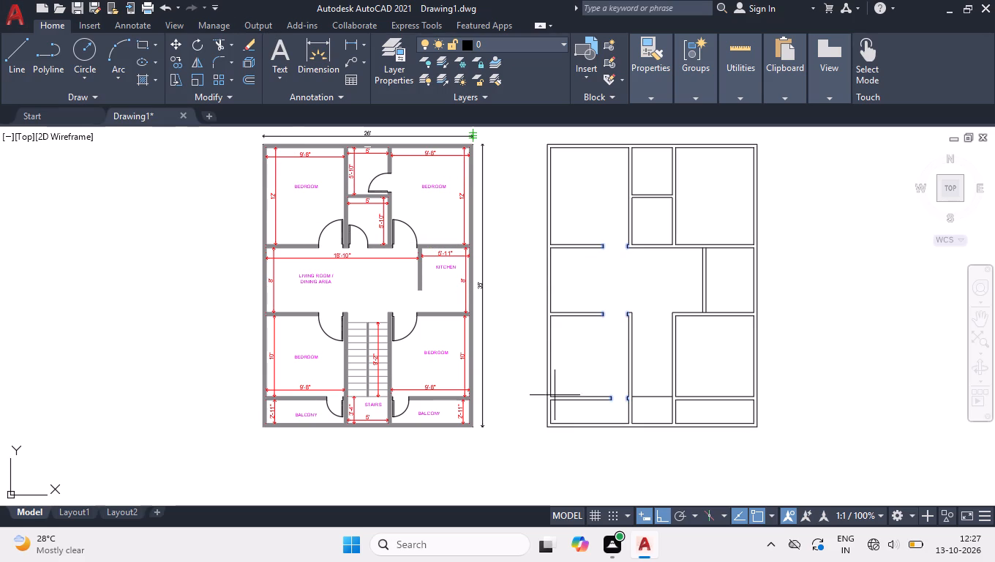
pyautogui.click(656, 429)
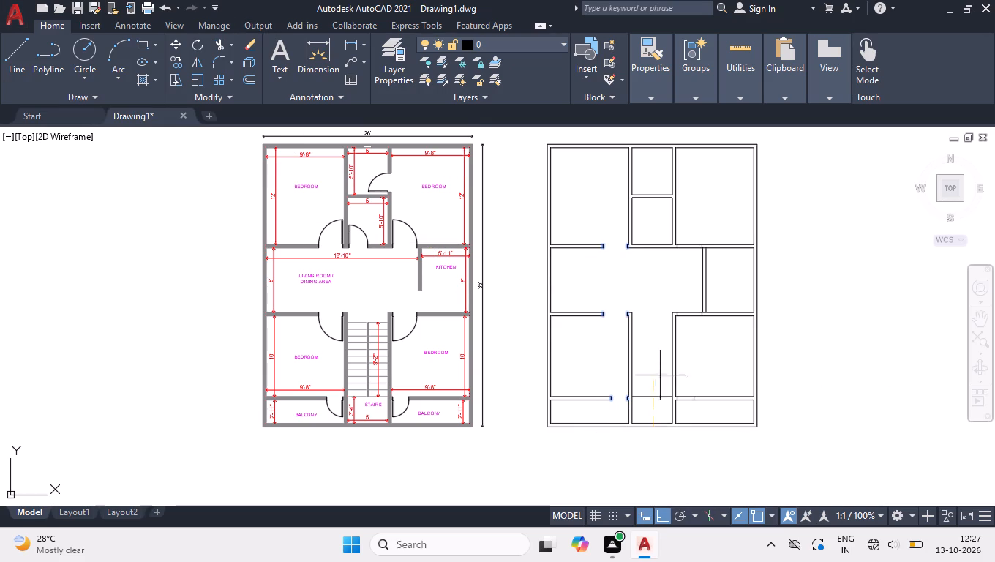
pyautogui.click(659, 345)
pyautogui.moveTo(677, 397); pyautogui.dragTo(659, 345)
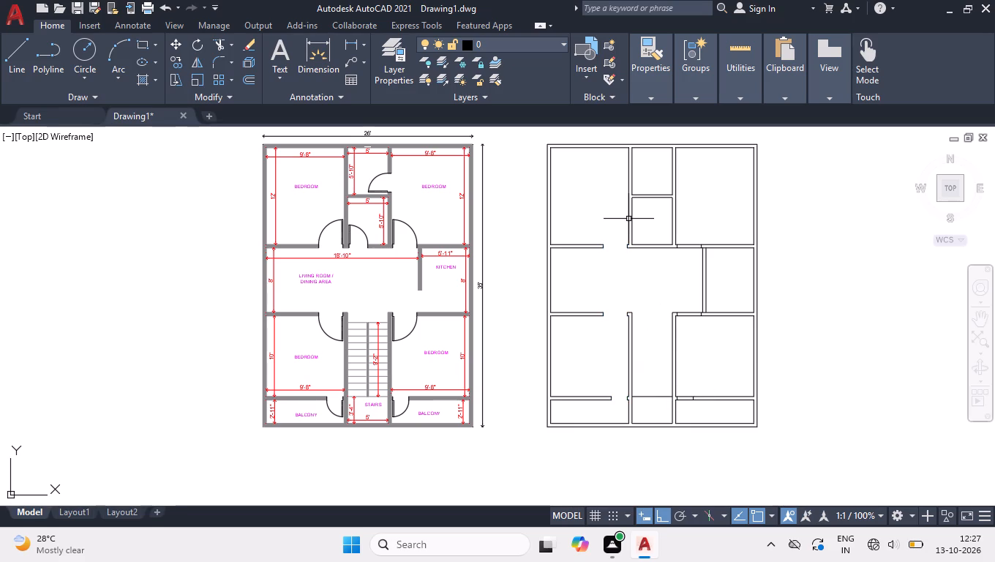
# Trim the door openings between the mirrored jamb lines in the upper right bedroom, lower right bedroom and right balcony walls.
pyautogui.write('TR')
pyautogui.press('Return')
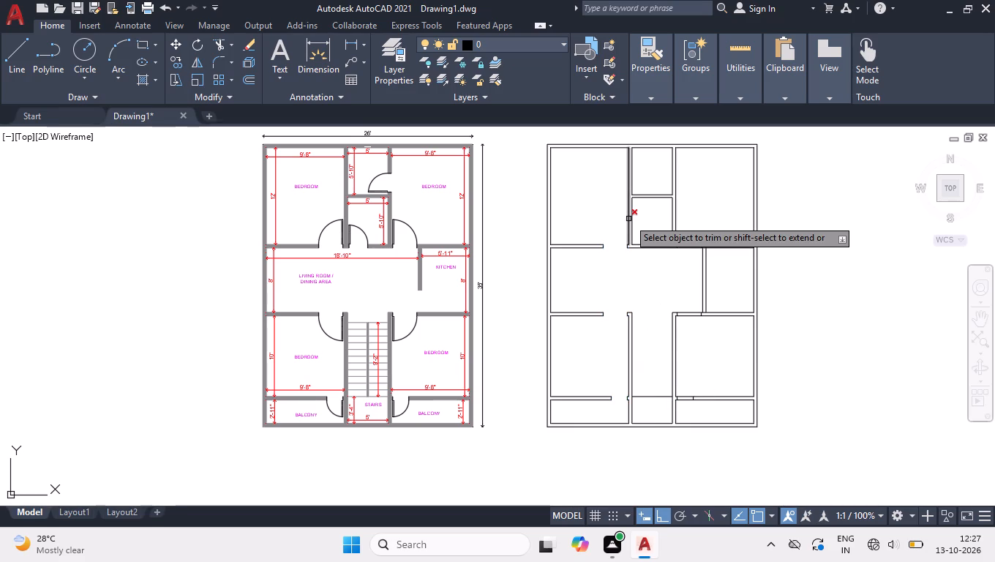
pyautogui.click(693, 234)
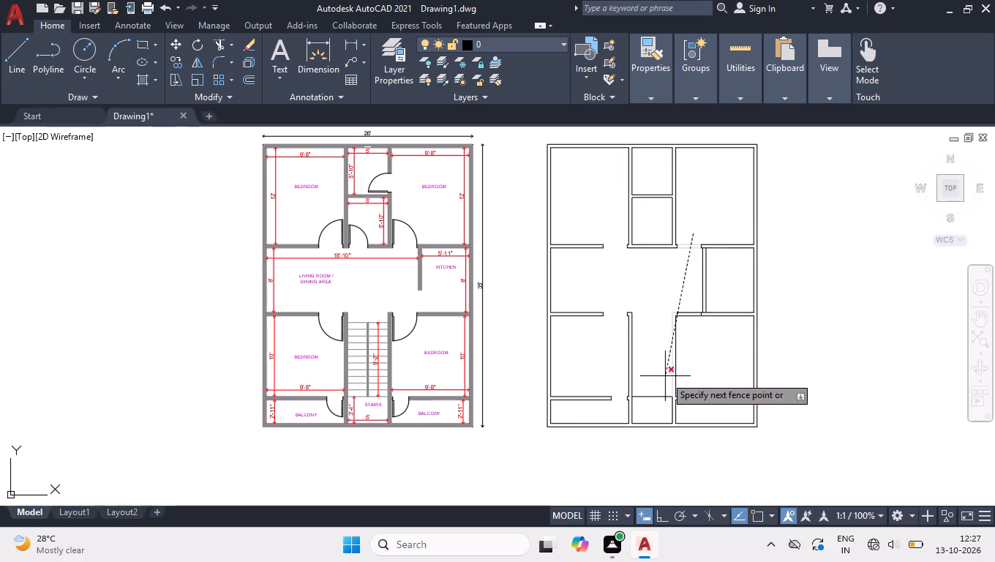
pyautogui.click(684, 404)
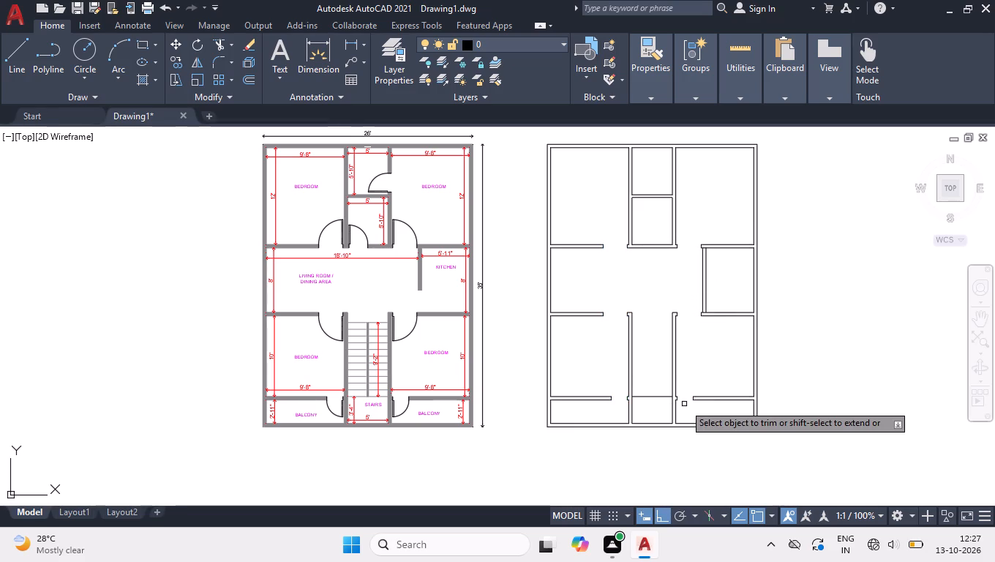
pyautogui.press('space')
# Trim the wall line crossing the top of the kitchen partition so the partition joins the upper right bedroom's wall.
pyautogui.scroll(1, 721, 277)
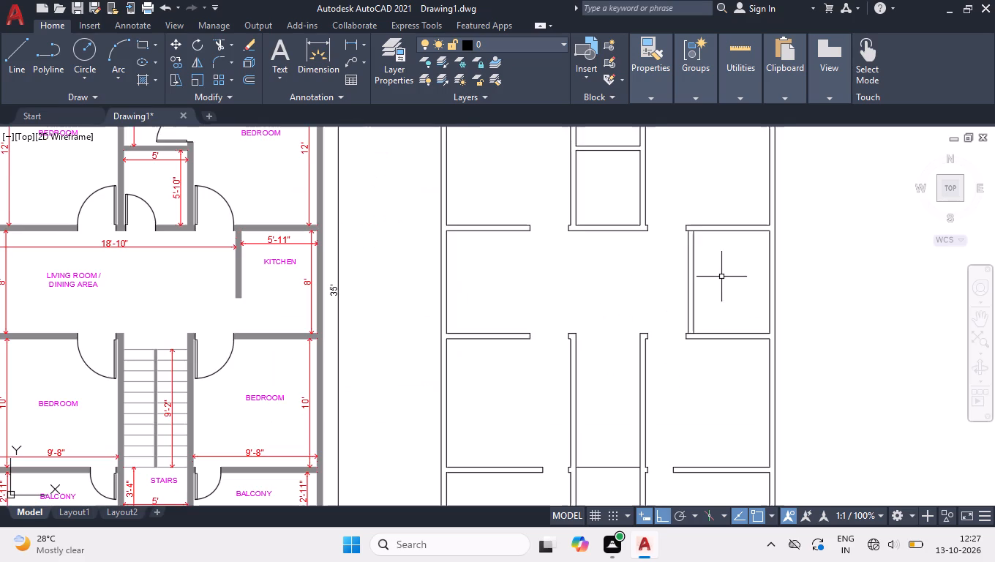
pyautogui.scroll(4, 694, 237)
pyautogui.press('space')
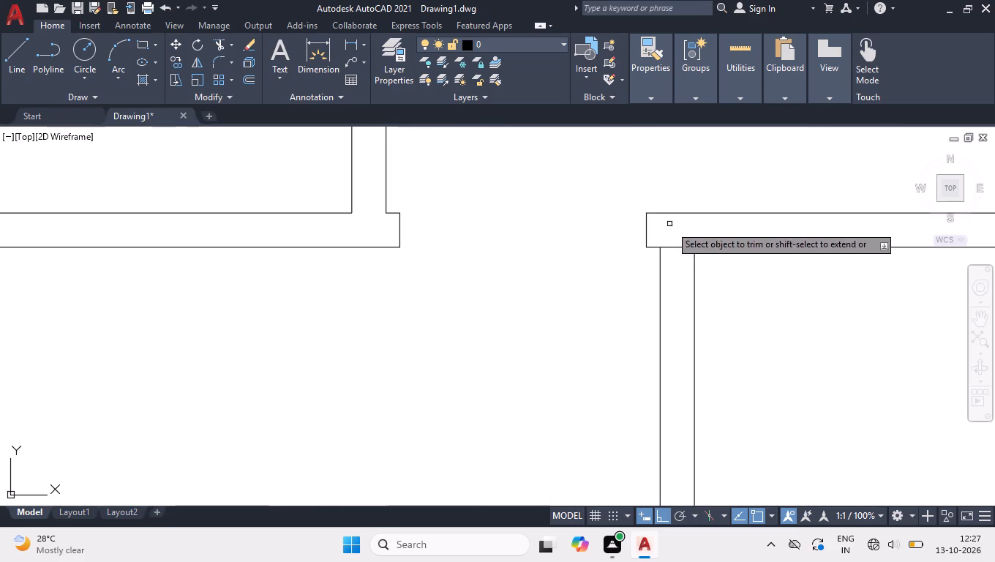
pyautogui.click(670, 225)
pyautogui.click(679, 280)
pyautogui.press('space')
# Draw a short horizontal line across the kitchen partition, about two-thirds of the way down, connecting its two faces.
pyautogui.scroll(-4, 664, 254)
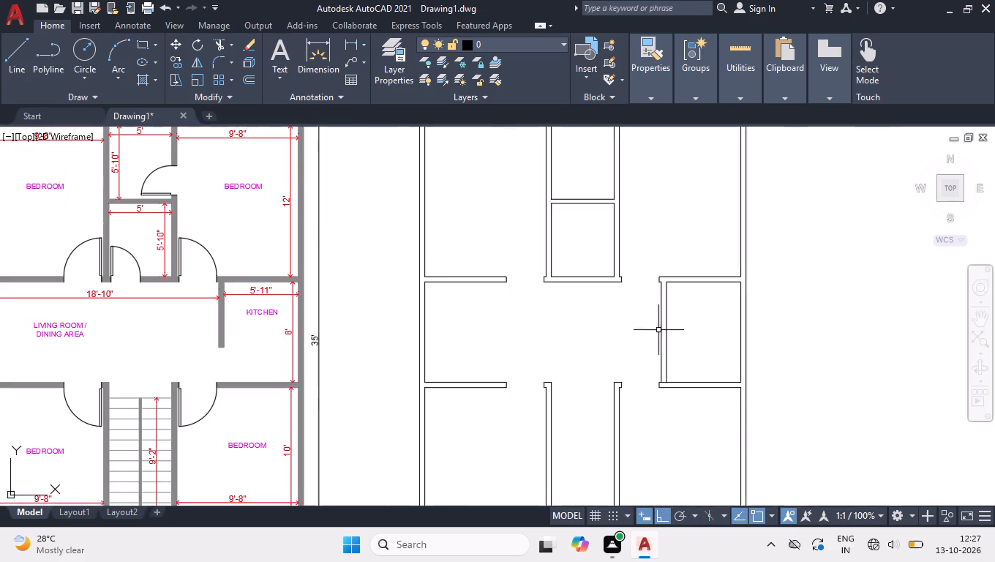
pyautogui.scroll(2, 656, 366)
pyautogui.press('l')
pyautogui.press('space')
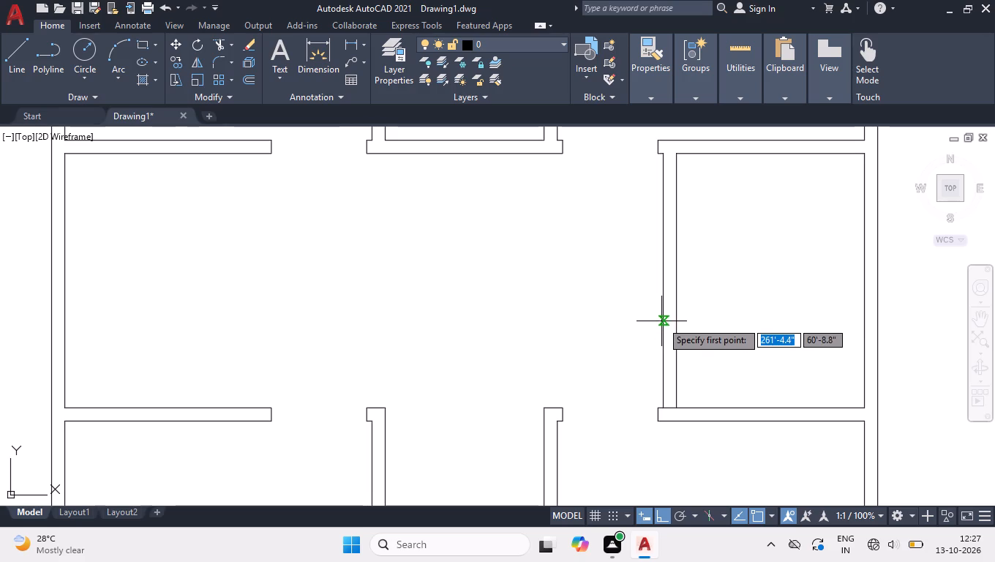
pyautogui.click(661, 321)
pyautogui.click(676, 320)
pyautogui.press('space')
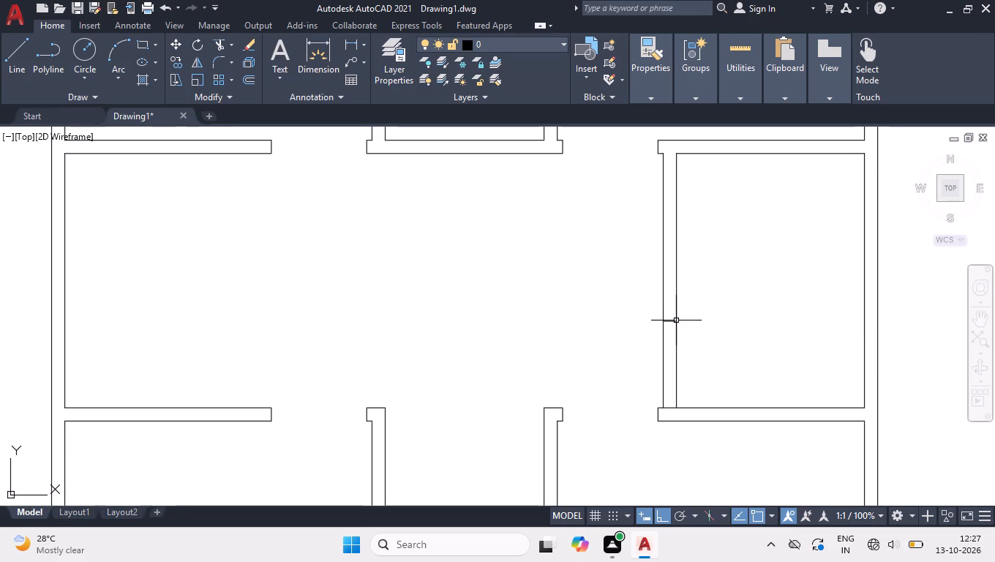
# Trim both kitchen partition lines below the short closing line, opening the kitchen to the living area.
pyautogui.write('TR')
pyautogui.press('space')
pyautogui.click(651, 351)
pyautogui.click(733, 356)
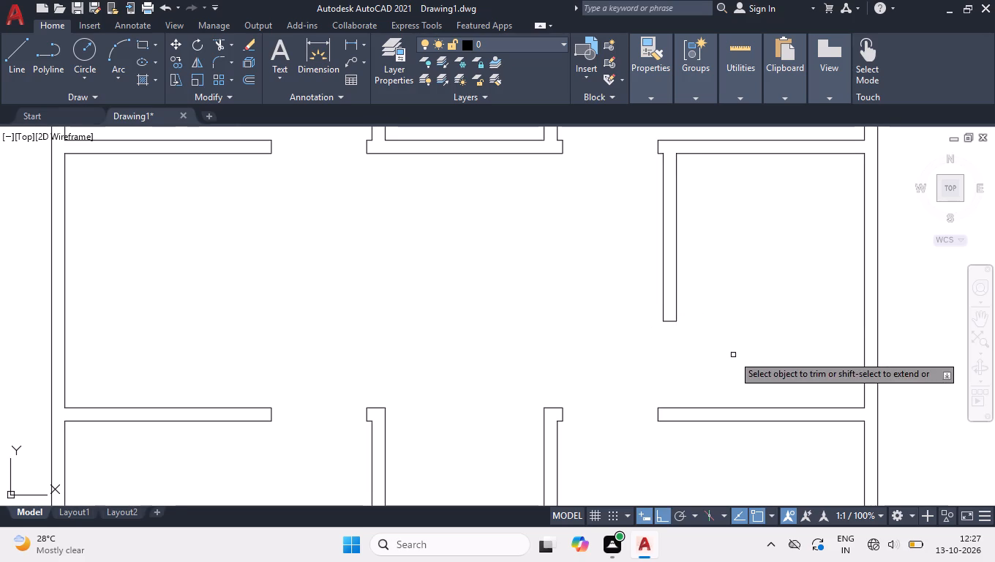
pyautogui.press('space')
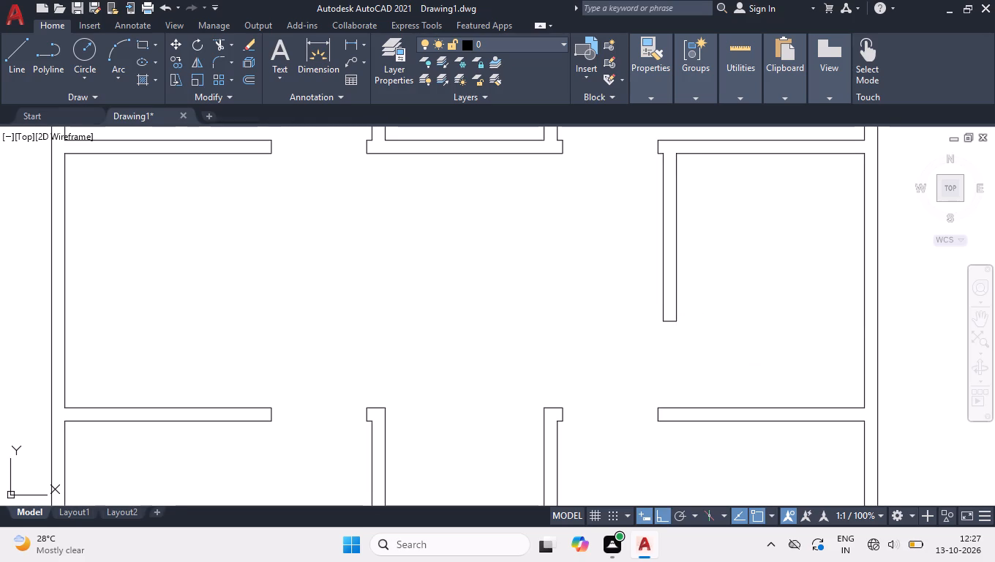
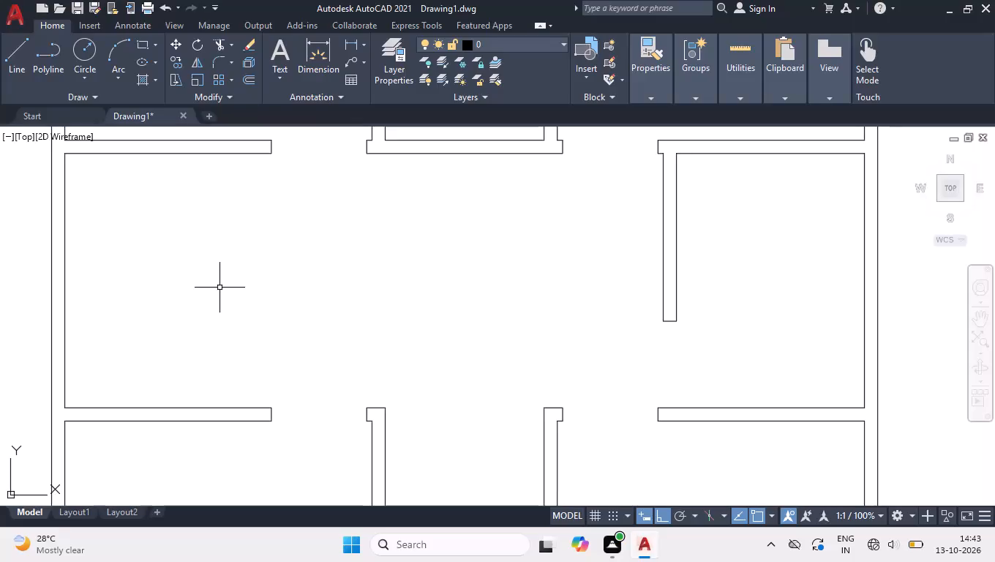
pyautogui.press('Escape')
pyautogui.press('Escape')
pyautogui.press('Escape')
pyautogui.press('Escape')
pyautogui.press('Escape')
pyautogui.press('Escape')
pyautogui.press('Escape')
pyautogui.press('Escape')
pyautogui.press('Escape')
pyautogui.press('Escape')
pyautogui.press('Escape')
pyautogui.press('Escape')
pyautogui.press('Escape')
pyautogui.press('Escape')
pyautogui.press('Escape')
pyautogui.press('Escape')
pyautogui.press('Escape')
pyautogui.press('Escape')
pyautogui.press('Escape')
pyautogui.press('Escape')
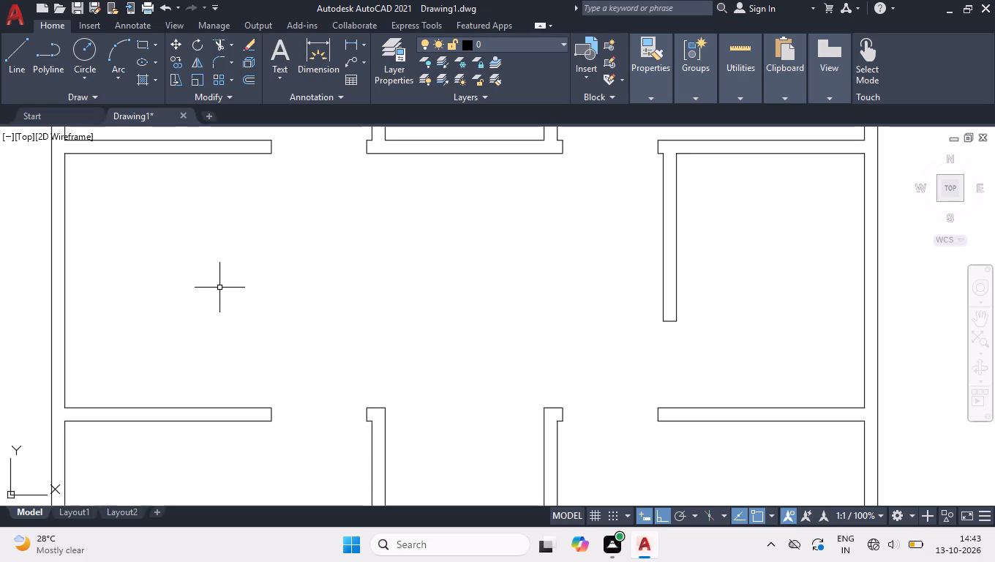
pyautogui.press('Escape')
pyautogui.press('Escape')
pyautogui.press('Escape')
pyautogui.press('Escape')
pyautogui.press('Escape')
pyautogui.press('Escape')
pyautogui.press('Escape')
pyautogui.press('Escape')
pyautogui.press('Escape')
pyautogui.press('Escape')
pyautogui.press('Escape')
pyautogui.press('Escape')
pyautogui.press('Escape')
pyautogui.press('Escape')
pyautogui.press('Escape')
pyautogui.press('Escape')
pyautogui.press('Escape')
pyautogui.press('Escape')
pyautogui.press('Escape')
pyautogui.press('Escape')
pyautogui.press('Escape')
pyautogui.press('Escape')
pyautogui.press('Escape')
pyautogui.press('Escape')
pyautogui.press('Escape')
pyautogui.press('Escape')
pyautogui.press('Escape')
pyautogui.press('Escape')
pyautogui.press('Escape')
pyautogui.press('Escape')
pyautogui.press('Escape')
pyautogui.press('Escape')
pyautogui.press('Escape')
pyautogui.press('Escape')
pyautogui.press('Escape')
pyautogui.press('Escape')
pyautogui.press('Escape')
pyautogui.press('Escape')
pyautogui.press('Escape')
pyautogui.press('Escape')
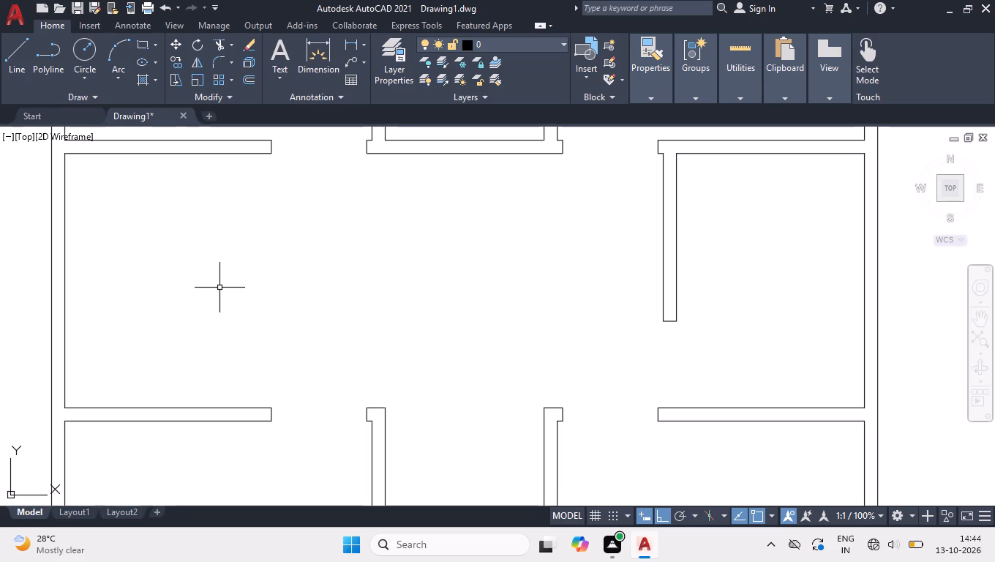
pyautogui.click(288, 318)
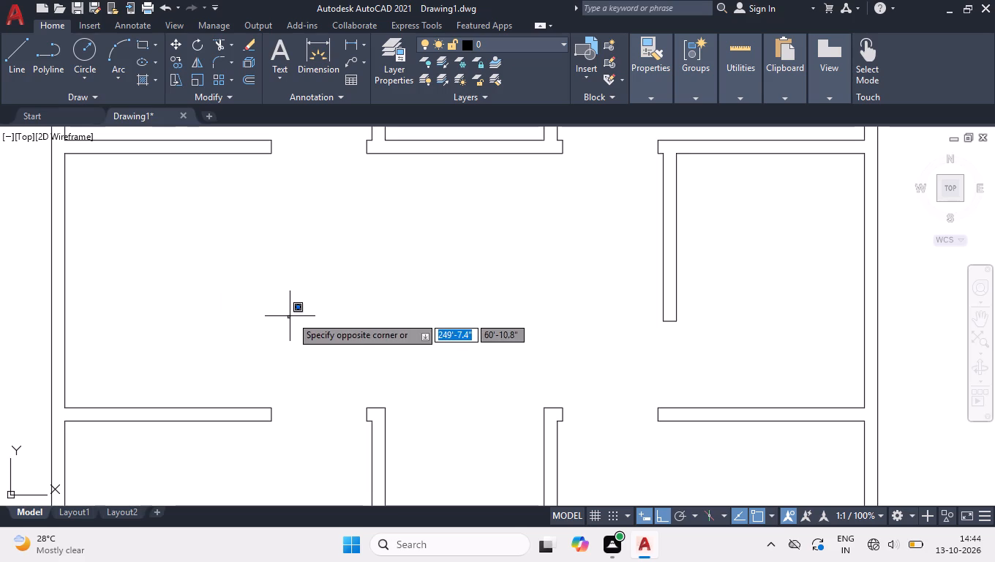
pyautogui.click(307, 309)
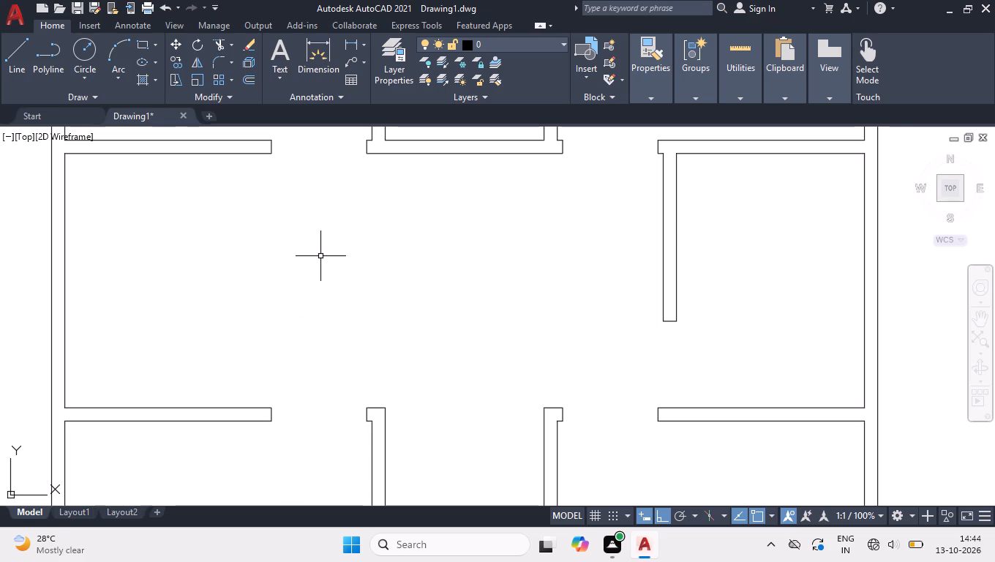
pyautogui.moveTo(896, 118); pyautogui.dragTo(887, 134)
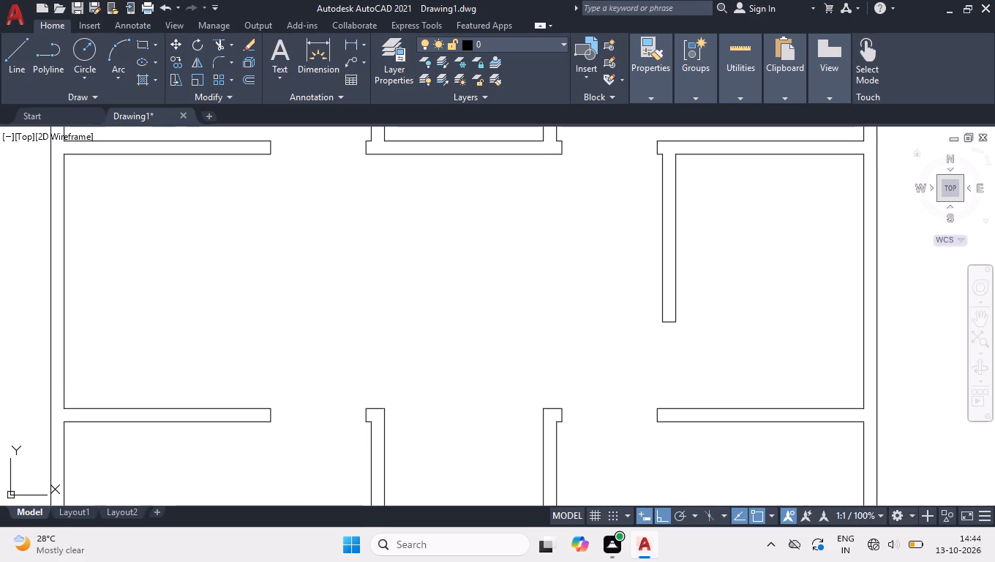
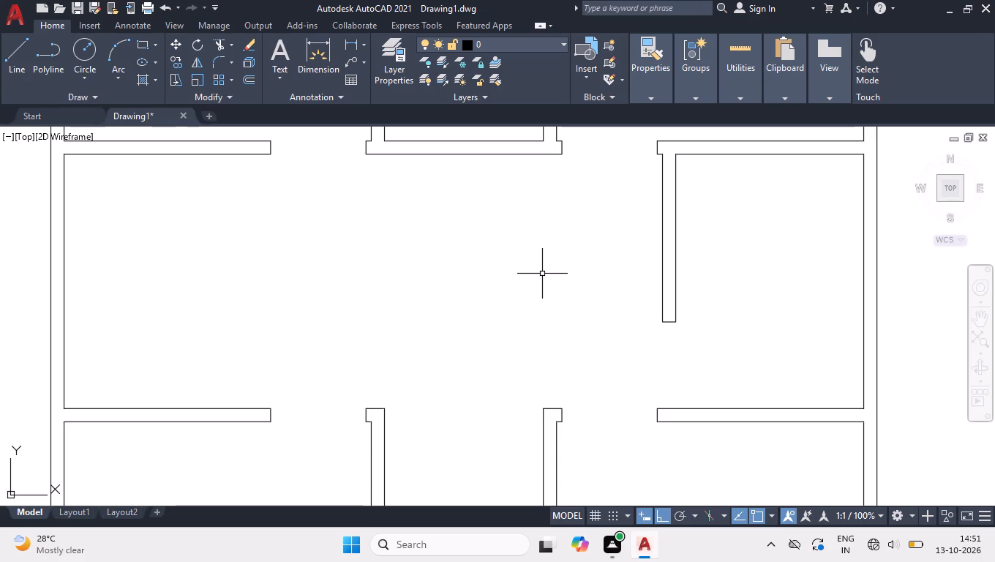
# Offset the landing line between the central stair walls of the second plan 9'2" upward into the stairwell.
pyautogui.click(950, 192)
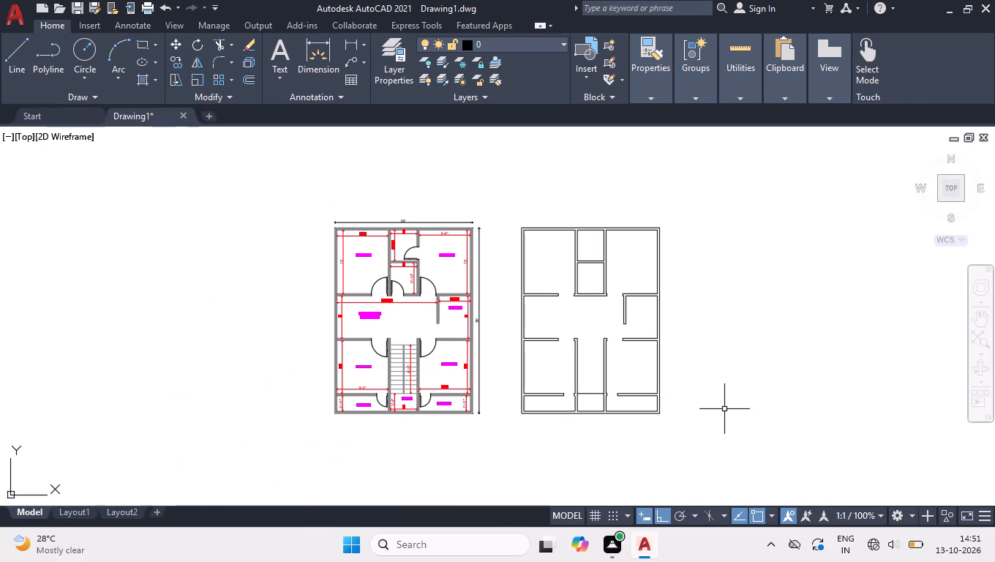
pyautogui.keyDown('ctrl'); pyautogui.scroll(1, 591, 351); pyautogui.keyUp('ctrl')
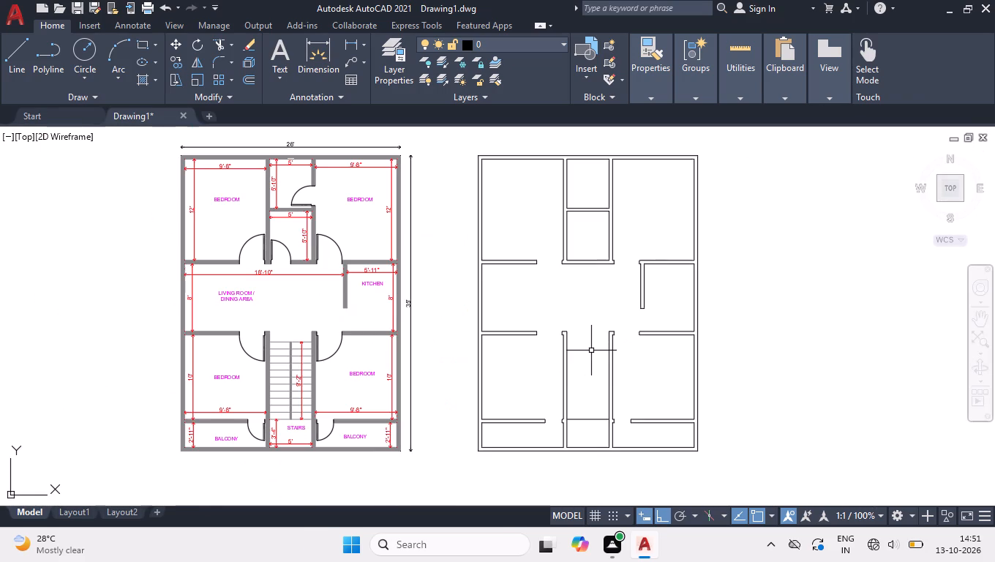
pyautogui.keyDown('ctrl'); pyautogui.scroll(3, 591, 397); pyautogui.keyUp('ctrl')
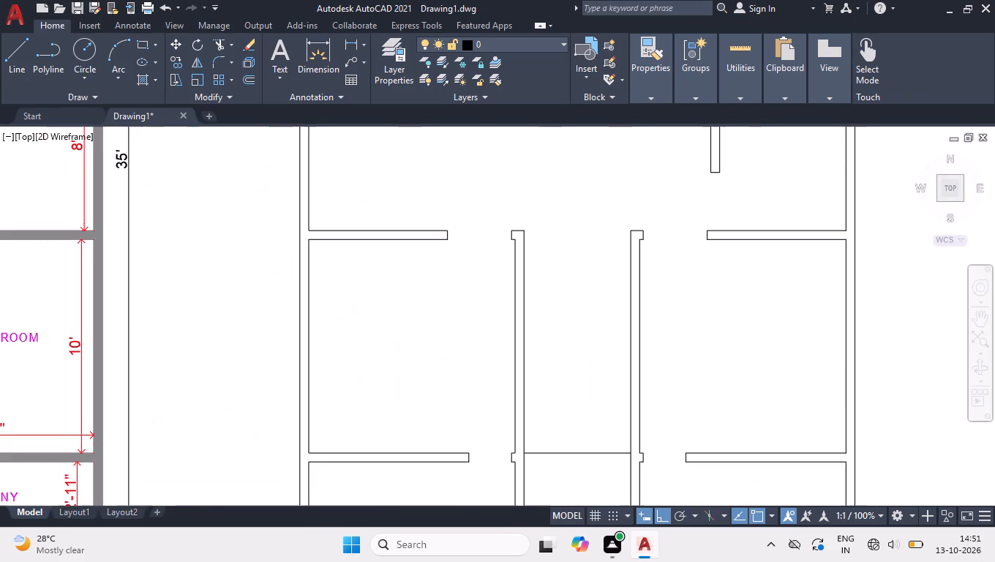
pyautogui.write('OFF')
pyautogui.press('Return')
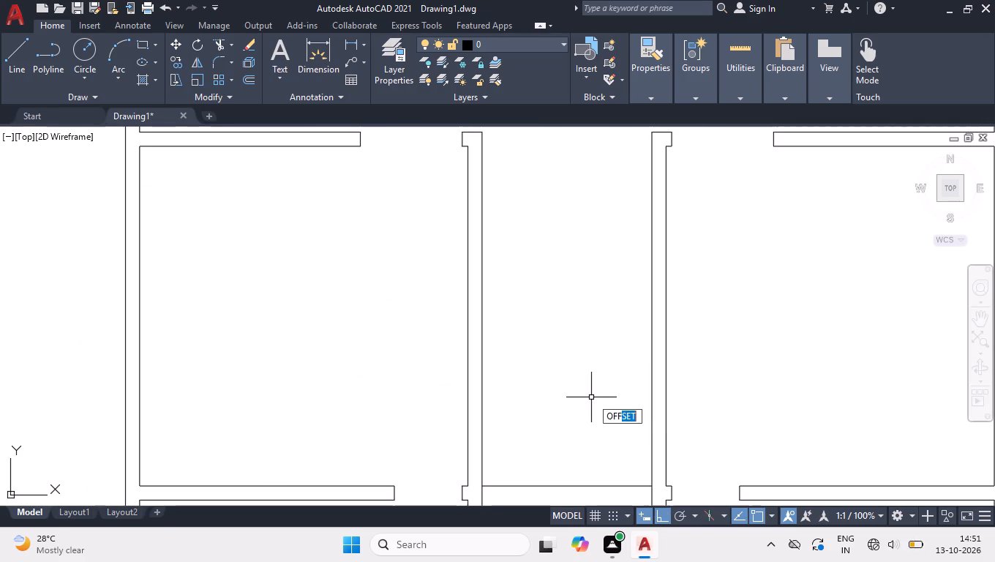
pyautogui.write("9'")
pyautogui.press('2')
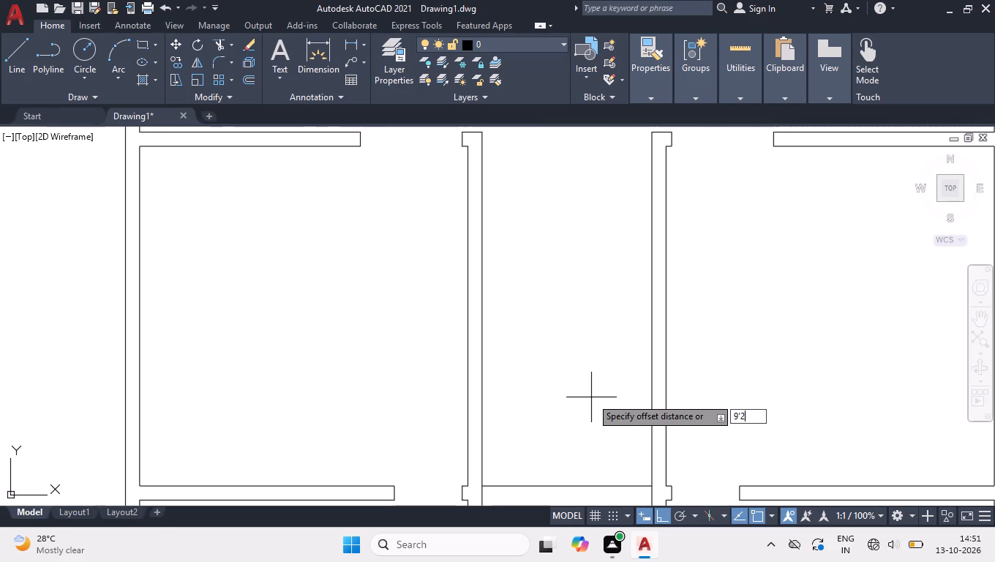
pyautogui.press('Return')
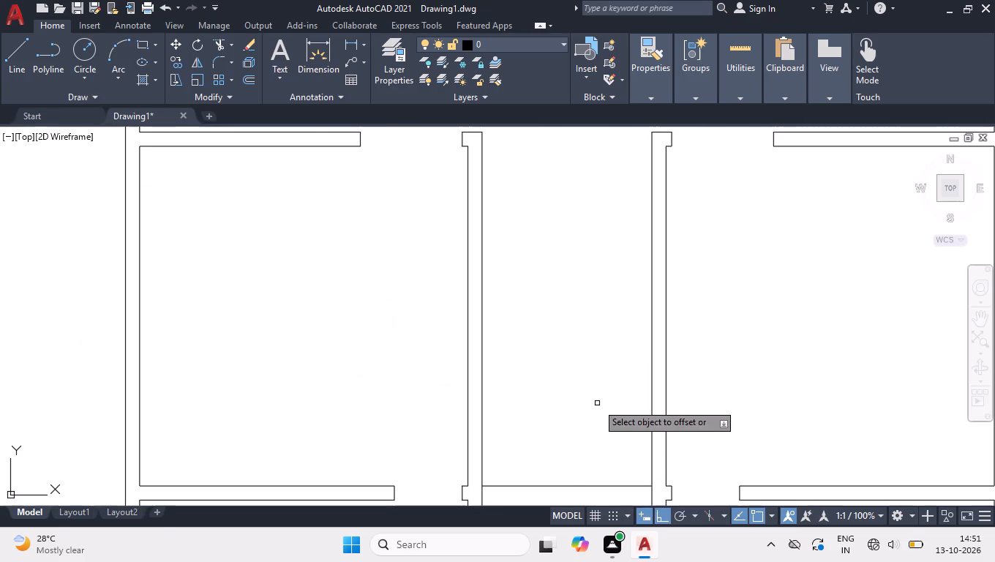
pyautogui.click(582, 487)
pyautogui.click(578, 341)
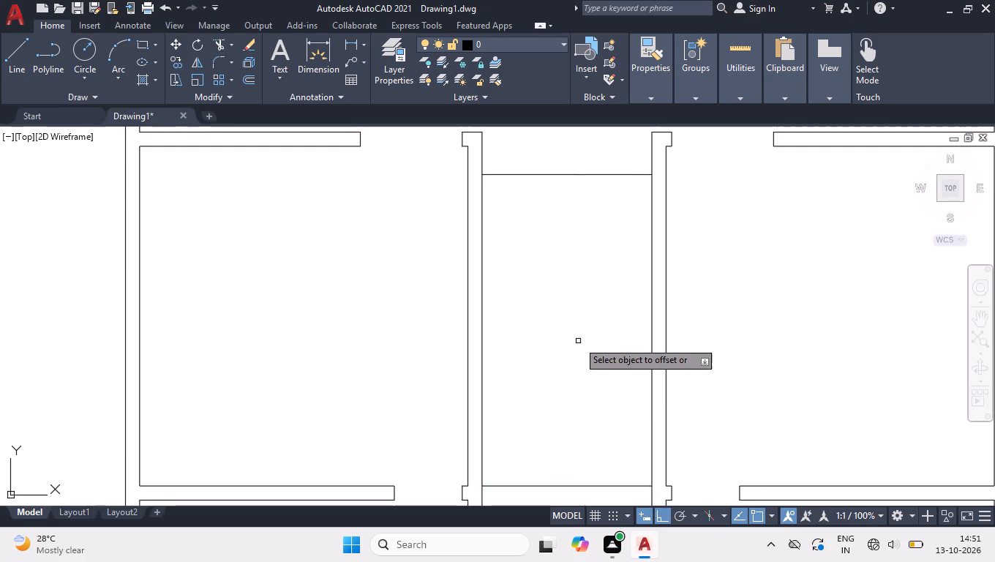
pyautogui.press('space')
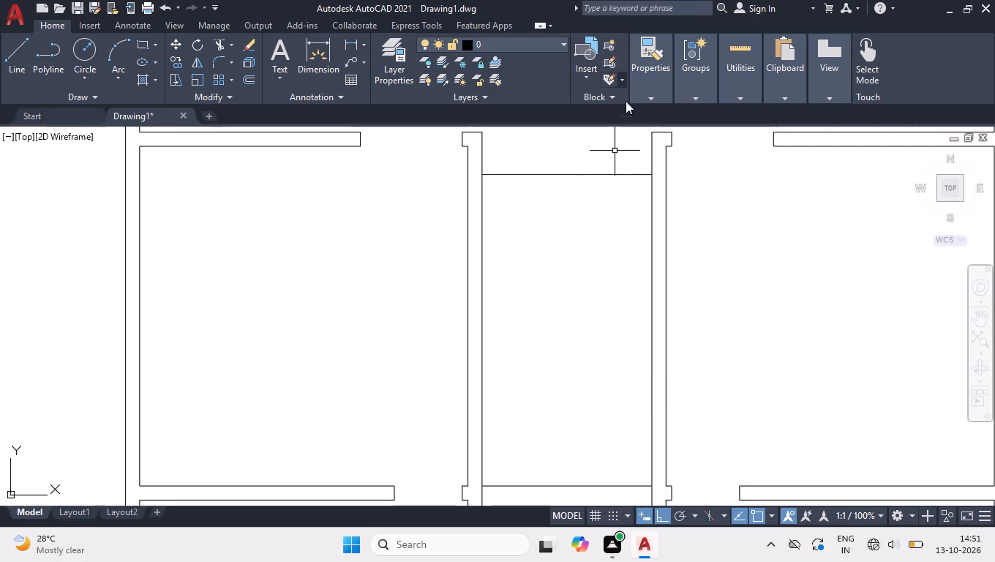
# Copy the upper stair line from its midpoint as a 12-item array fitted down to the landing line's midpoint.
pyautogui.click(631, 158)
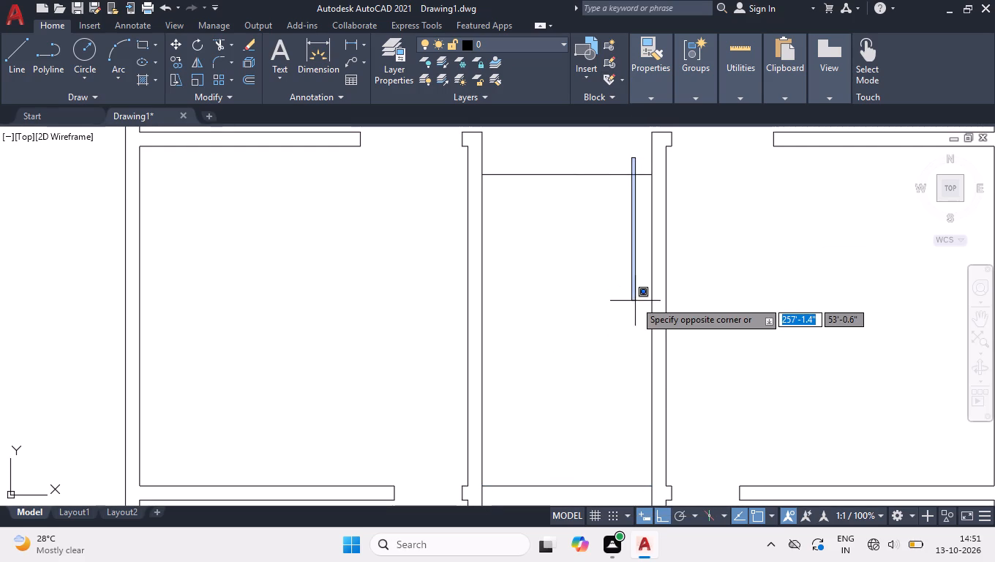
pyautogui.click(617, 303)
pyautogui.write('COP')
pyautogui.press('Return')
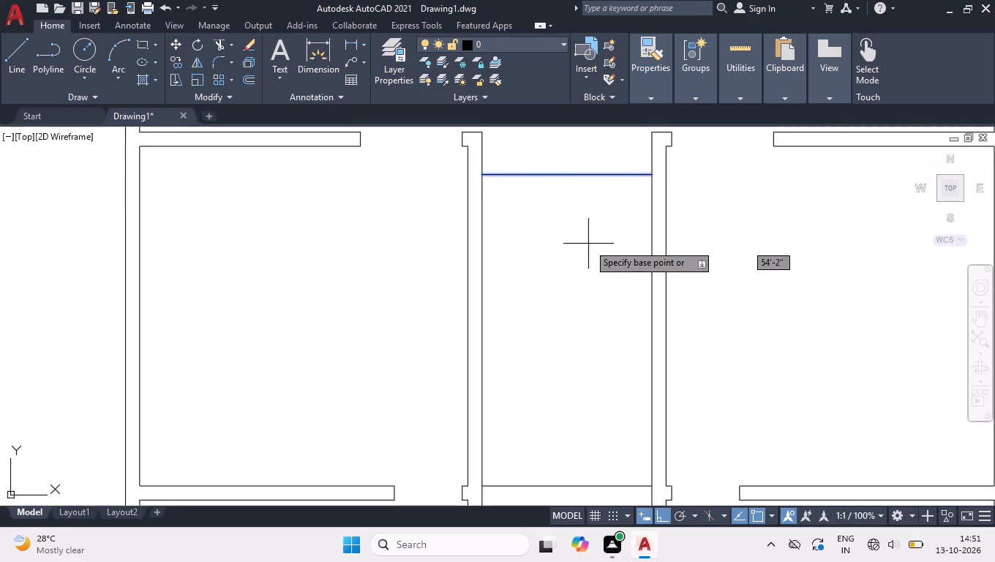
pyautogui.click(566, 175)
pyautogui.write('AR')
pyautogui.press('Return')
pyautogui.write('12')
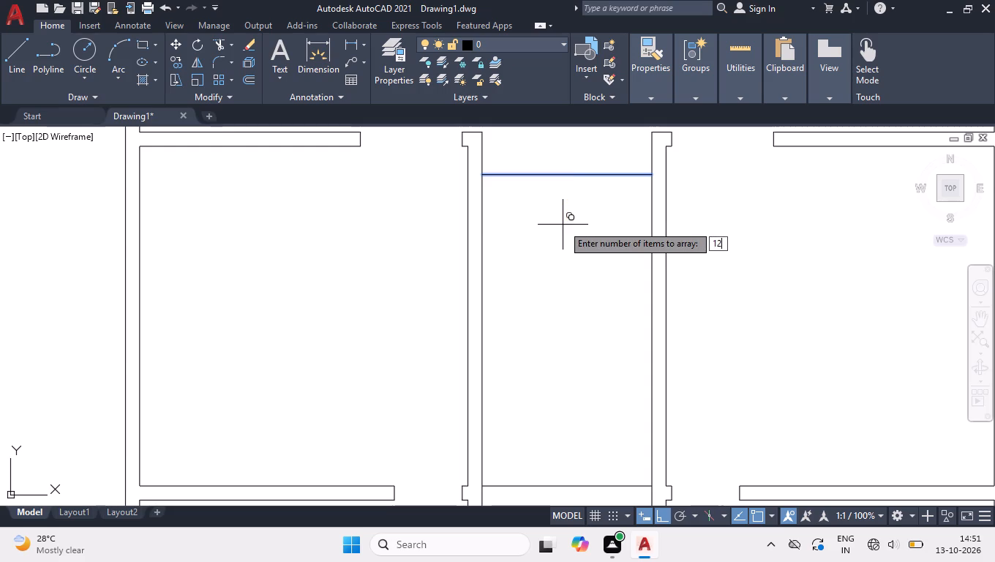
pyautogui.press('Return')
pyautogui.press('f')
pyautogui.press('Return')
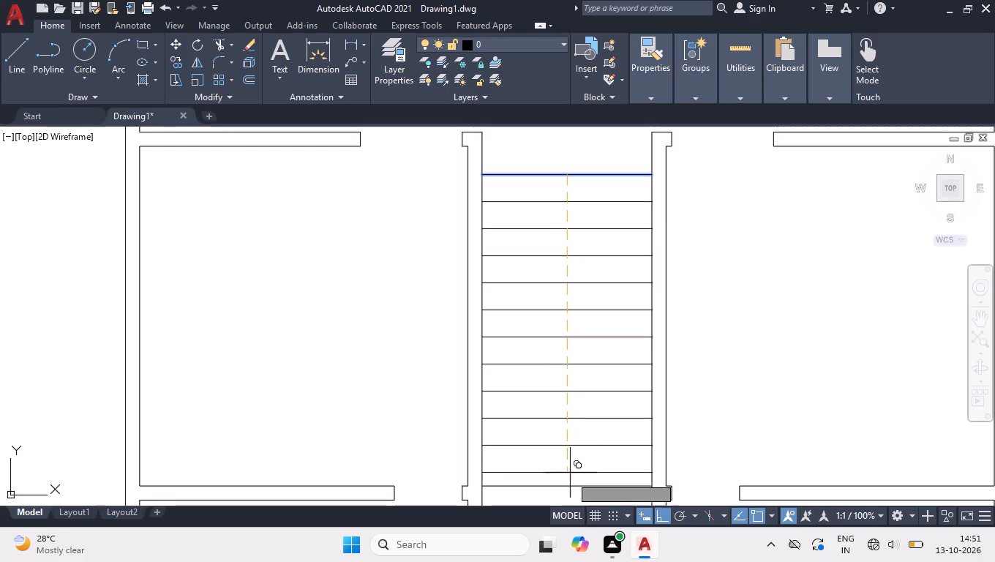
pyautogui.click(568, 485)
pyautogui.press('space')
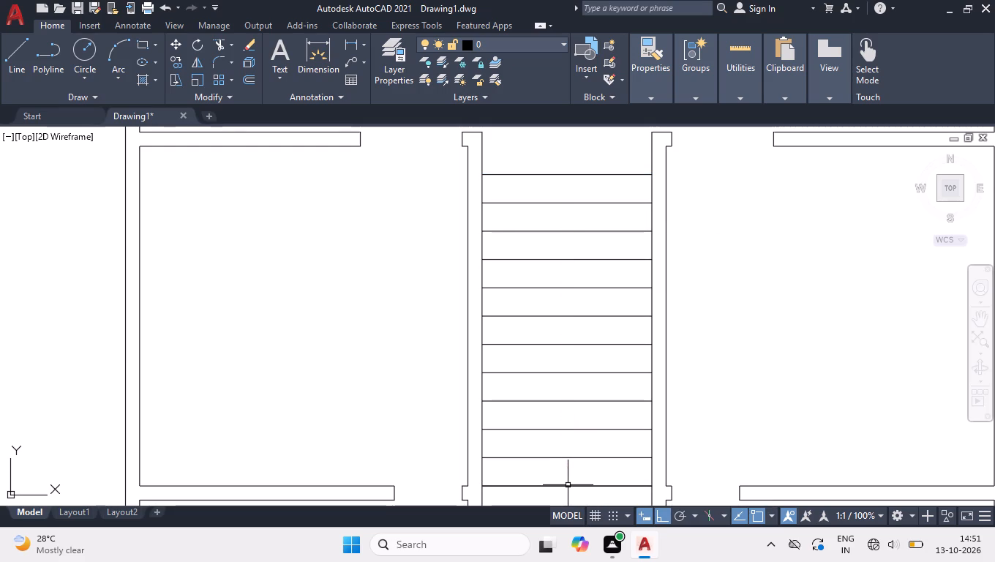
# Delete the duplicate line overlapping the bottom tread at the stair landing.
pyautogui.click(547, 487)
pyautogui.press('Delete')
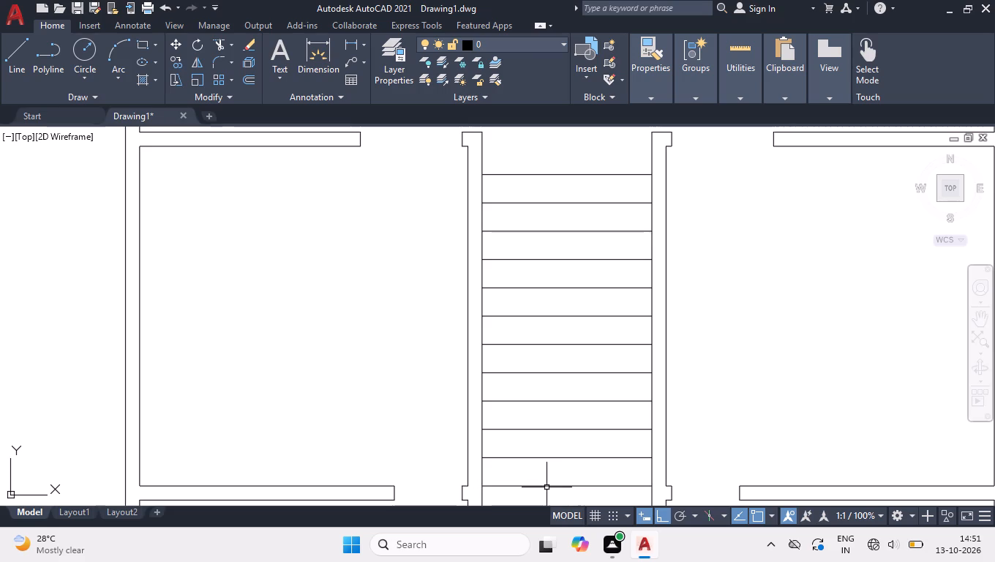
# Draw a vertical centre line through the stairs from the bottom tread's midpoint to the top tread.
pyautogui.press('l')
pyautogui.press('Return')
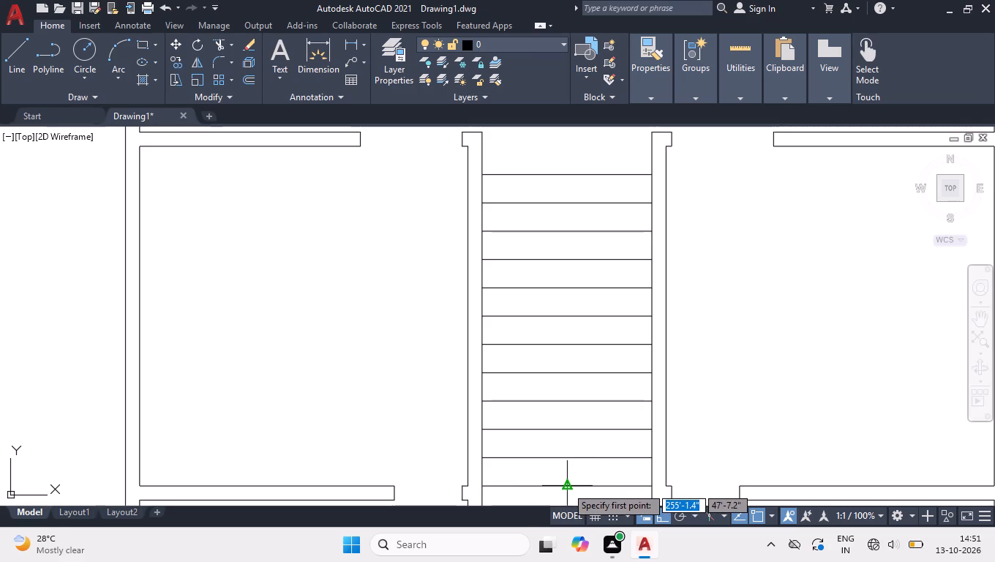
pyautogui.click(566, 487)
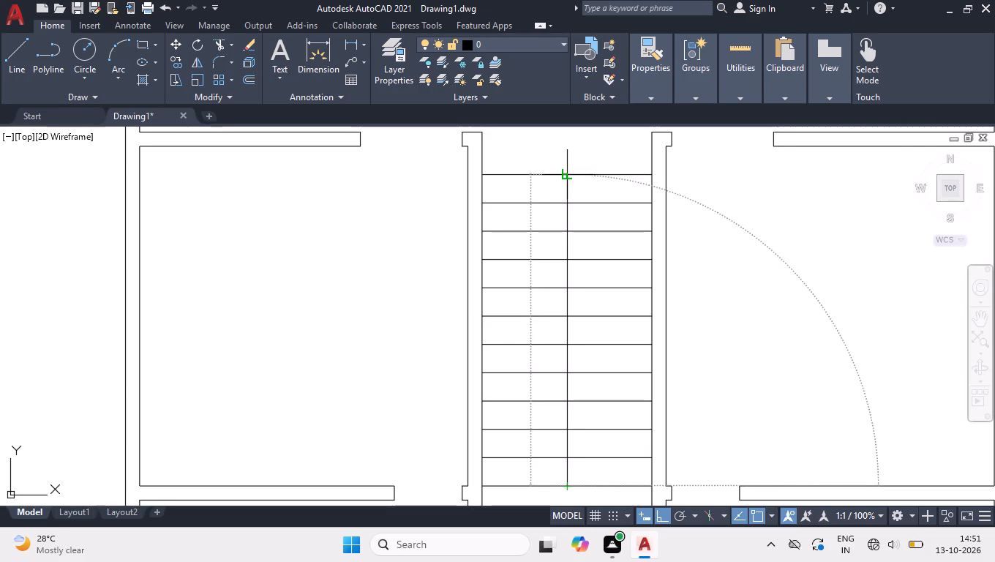
pyautogui.click(568, 171)
pyautogui.press('space')
# Offset the stair's vertical centre line 1" to both sides to form the central divider.
pyautogui.keyDown('ctrl'); pyautogui.scroll(4, 568, 173); pyautogui.keyUp('ctrl')
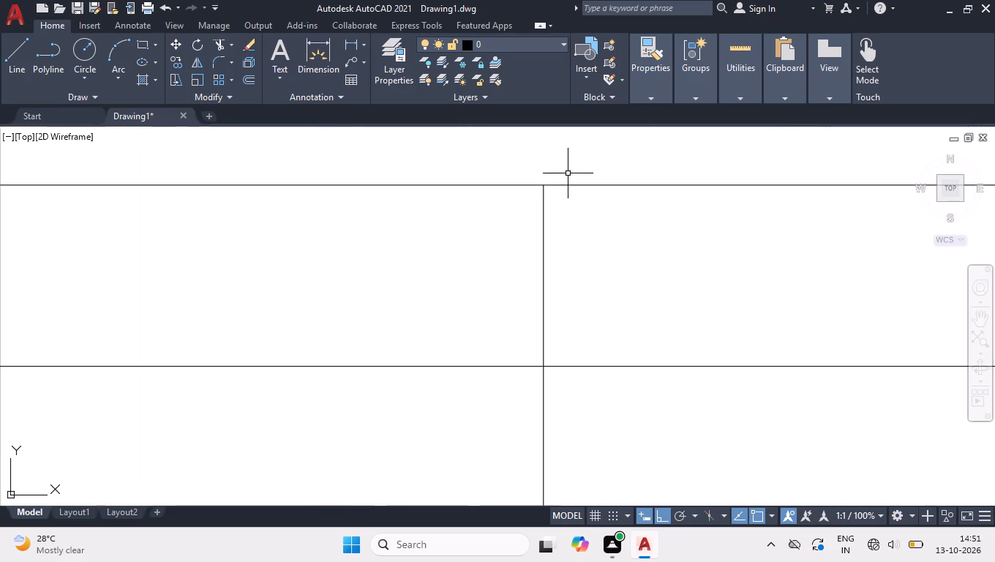
pyautogui.keyDown('ctrl'); pyautogui.scroll(5, 544, 177); pyautogui.keyUp('ctrl')
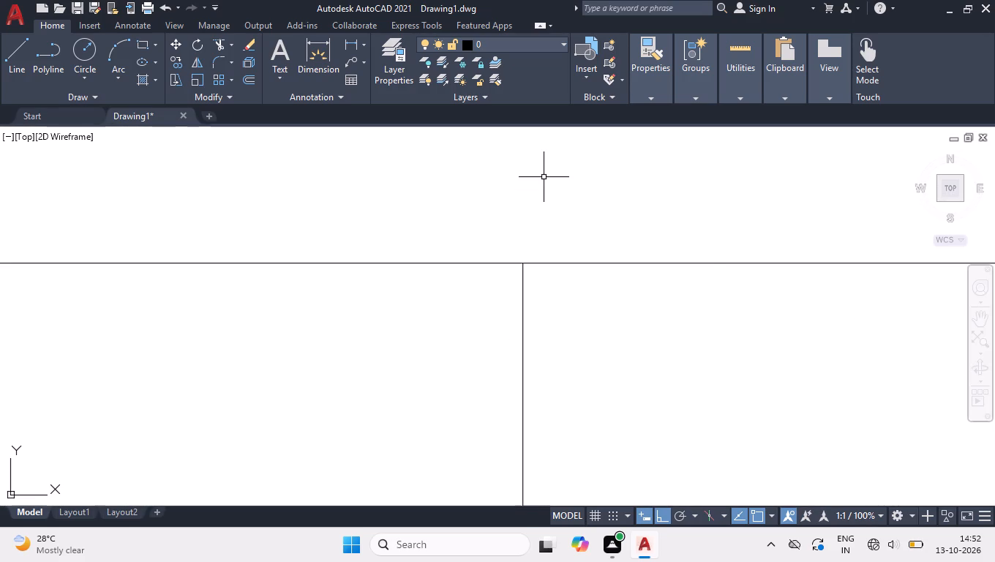
pyautogui.write('OFF')
pyautogui.press('Return')
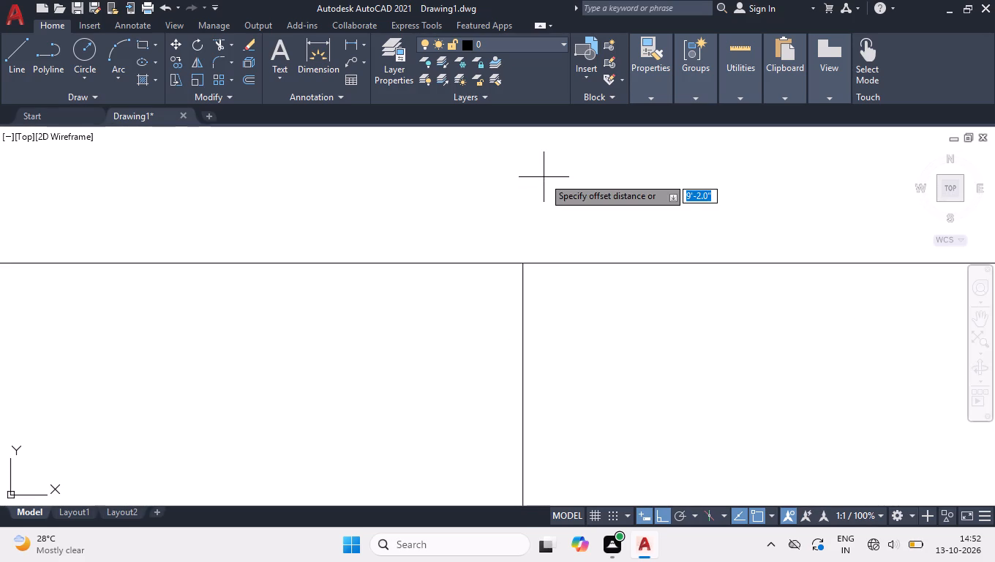
pyautogui.press('`')
pyautogui.press('BackSpace')
pyautogui.press('1')
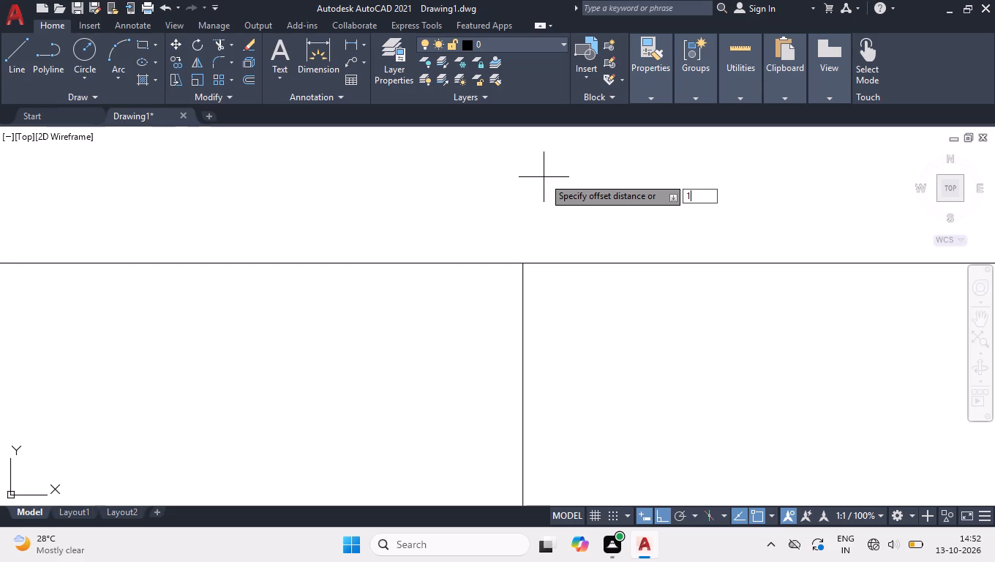
pyautogui.press('BackSpace')
pyautogui.press('1')
pyautogui.press('Return')
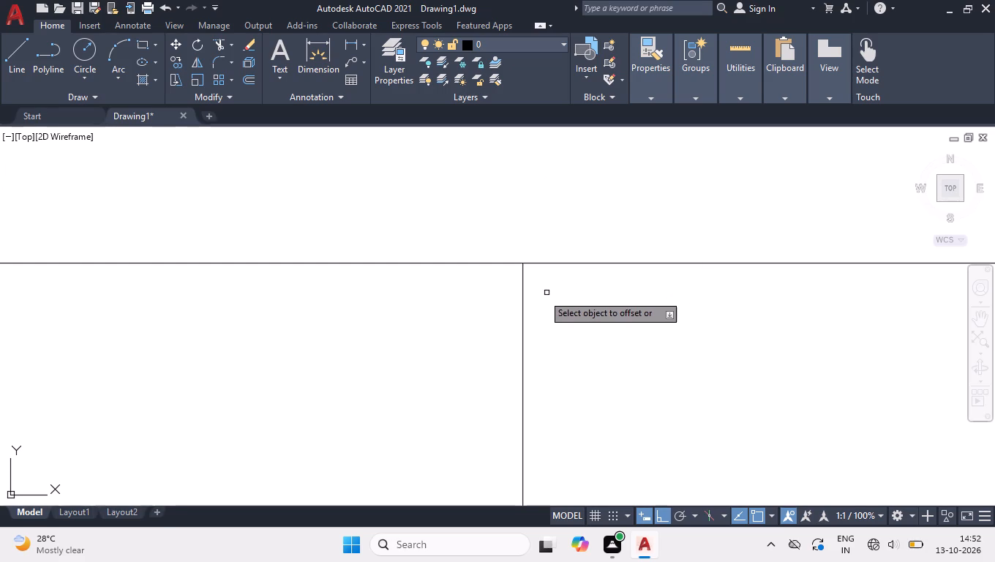
pyautogui.click(524, 296)
pyautogui.moveTo(427, 317); pyautogui.dragTo(523, 286)
pyautogui.click(523, 286)
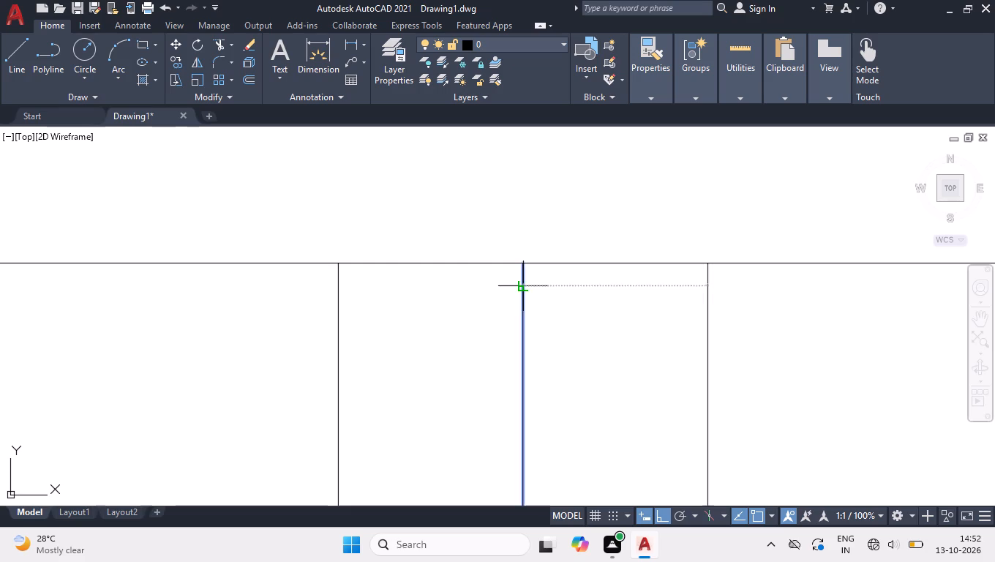
pyautogui.click(633, 289)
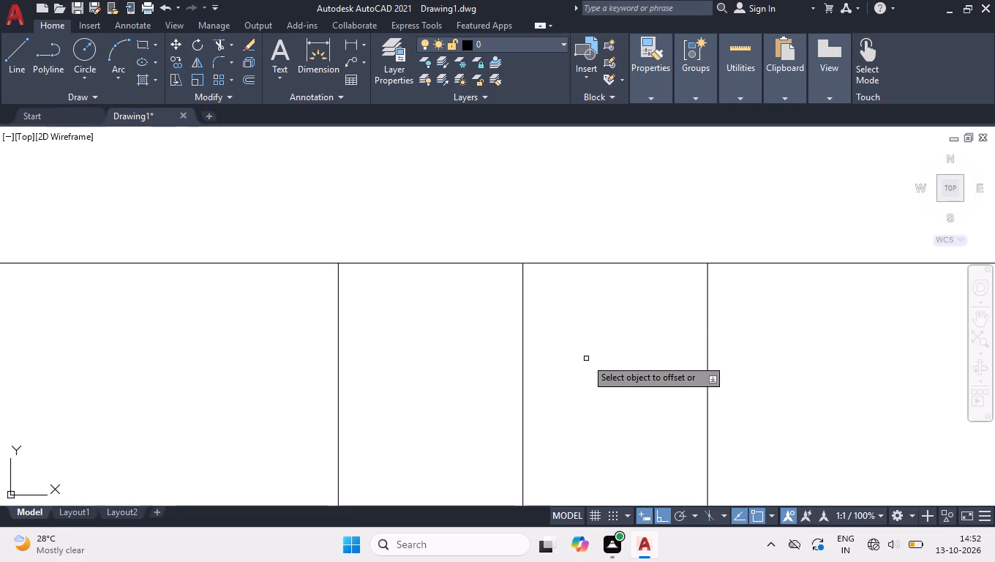
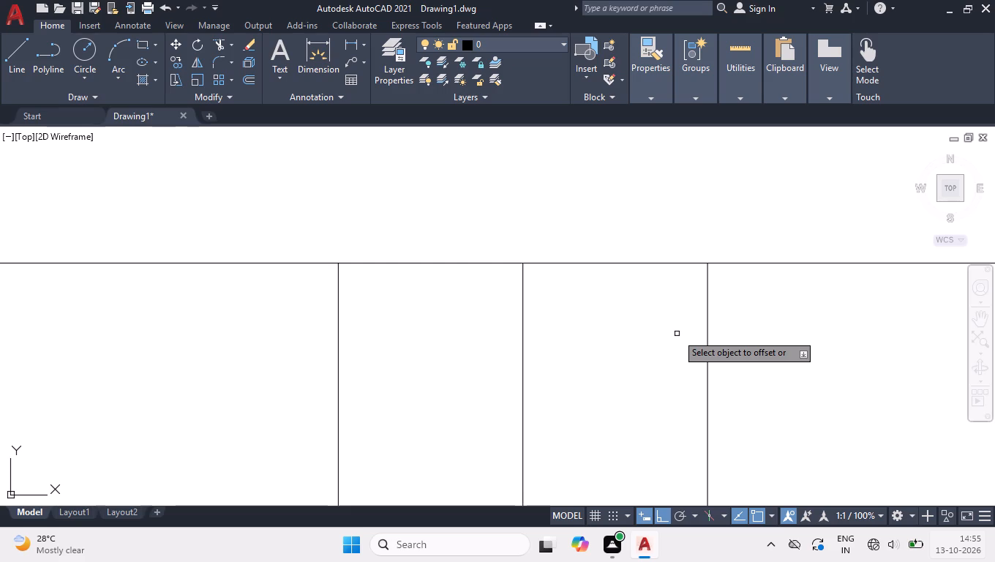
# Delete the original vertical centre line of the staircase, keeping the two offset divider lines.
pyautogui.press('space')
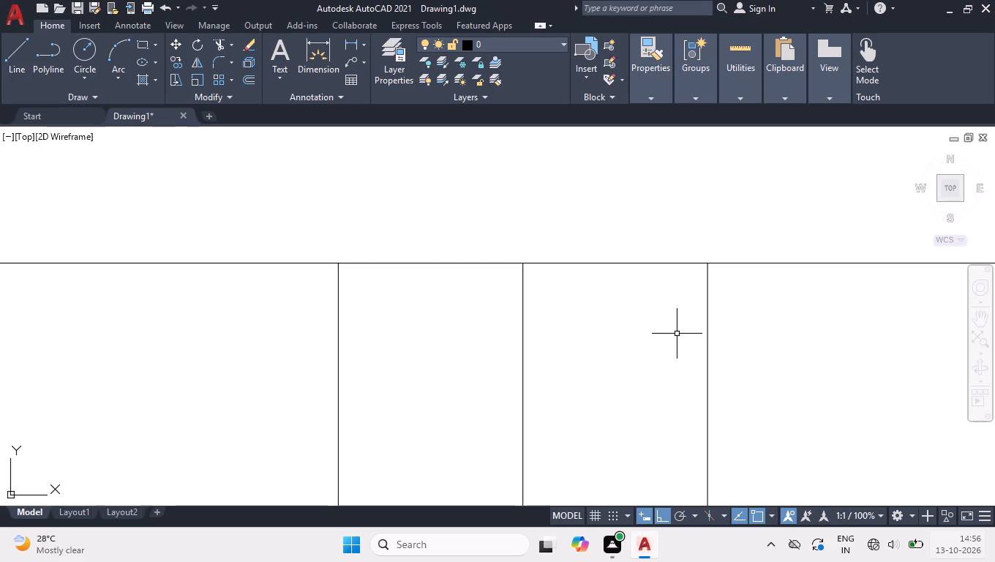
pyautogui.rightClick(677, 334)
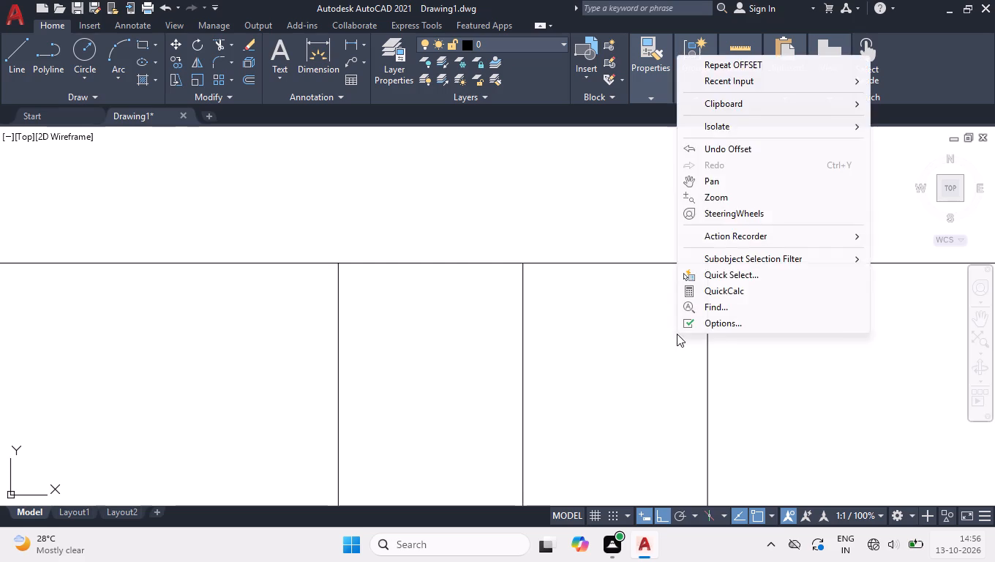
pyautogui.rightClick(677, 334)
pyautogui.click(677, 334)
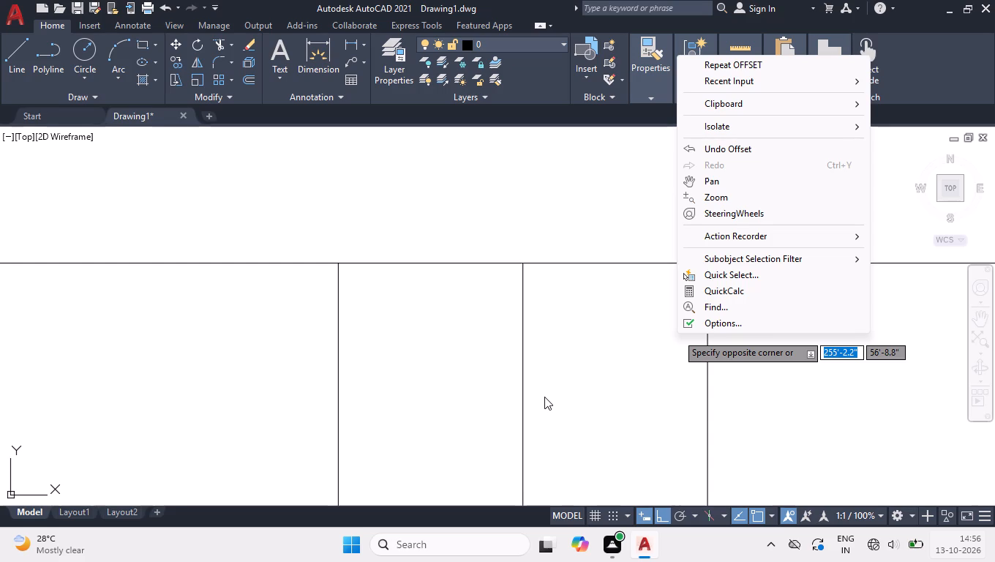
pyautogui.click(544, 397)
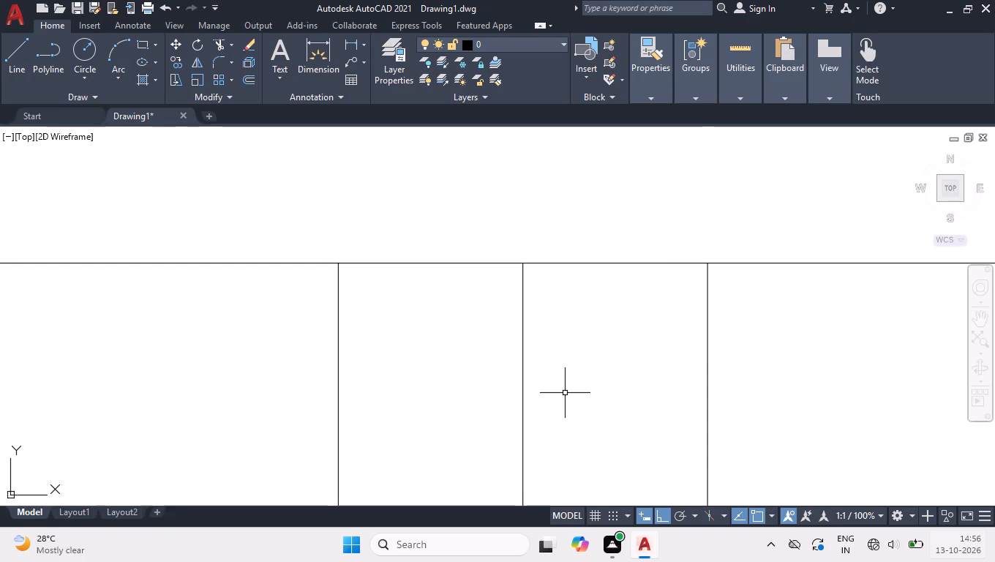
pyautogui.click(550, 381)
pyautogui.click(468, 417)
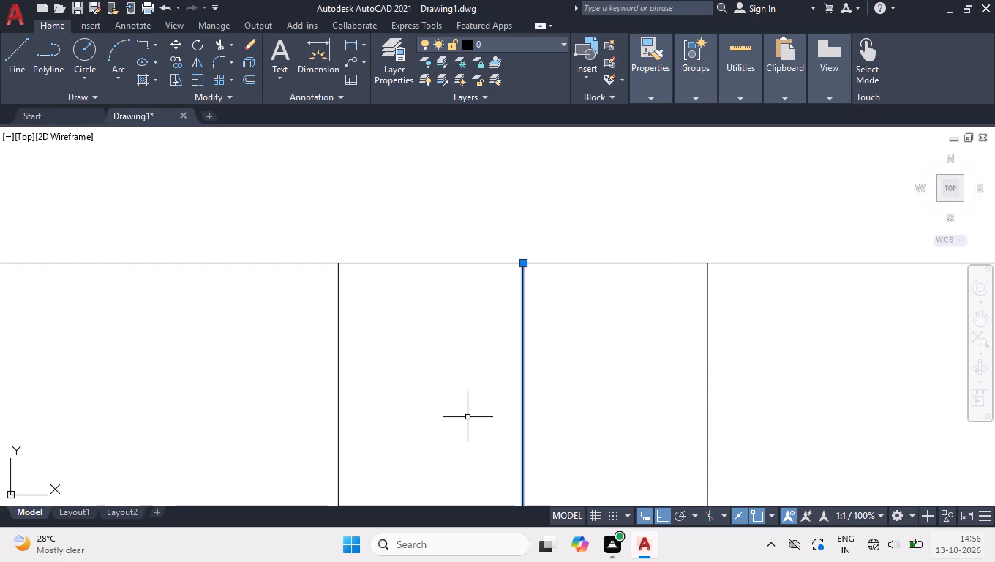
pyautogui.press('Delete')
# Trim the tread lines between the two central divider lines along the whole stair flight.
pyautogui.keyDown('ctrl'); pyautogui.scroll(-3, 589, 231); pyautogui.keyUp('ctrl')
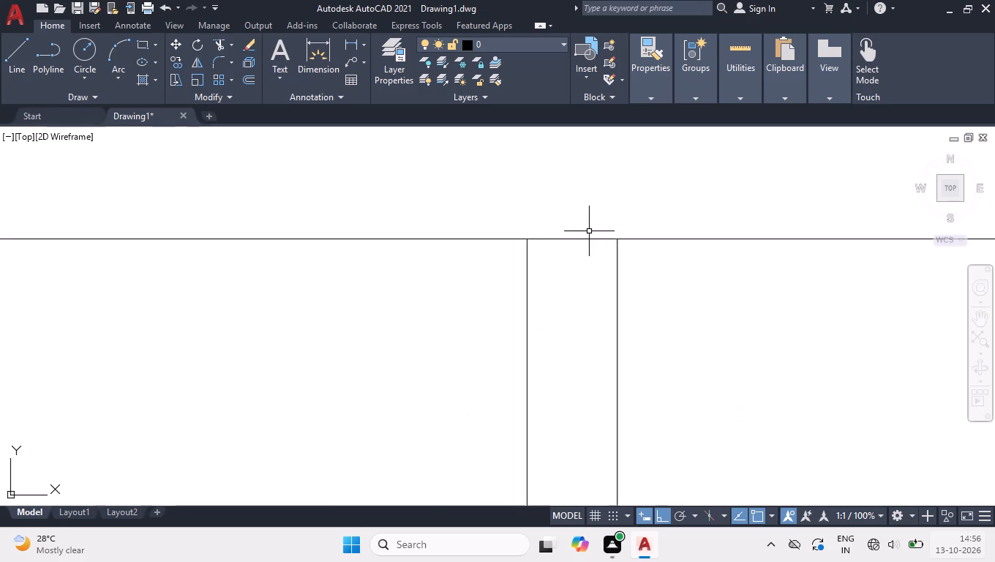
pyautogui.keyDown('ctrl'); pyautogui.scroll(-1, 589, 231); pyautogui.keyUp('ctrl')
pyautogui.write('TR')
pyautogui.press('Return')
pyautogui.keyDown('ctrl'); pyautogui.scroll(-3, 589, 233); pyautogui.keyUp('ctrl')
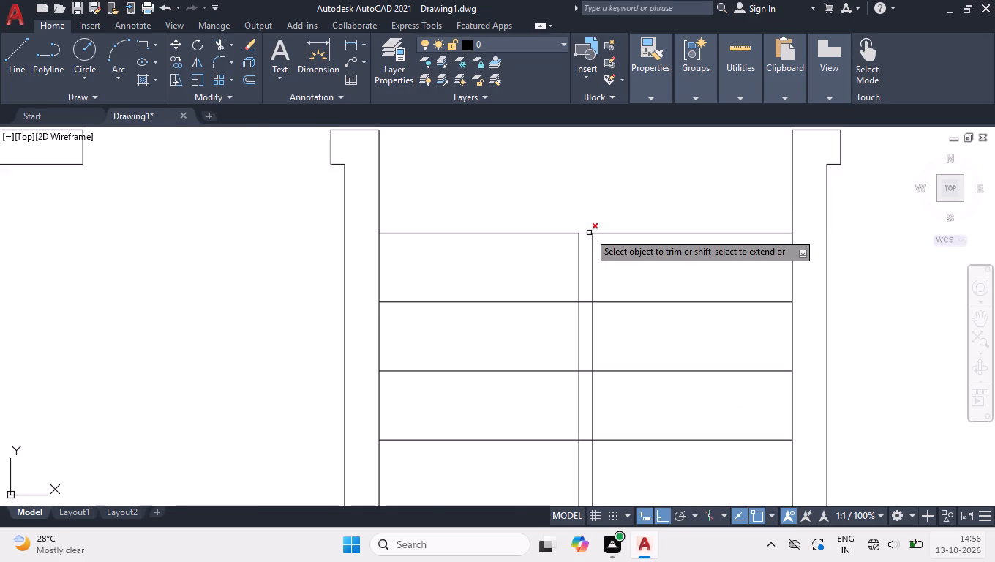
pyautogui.click(585, 295)
pyautogui.keyDown('ctrl'); pyautogui.scroll(-4, 595, 148); pyautogui.keyUp('ctrl')
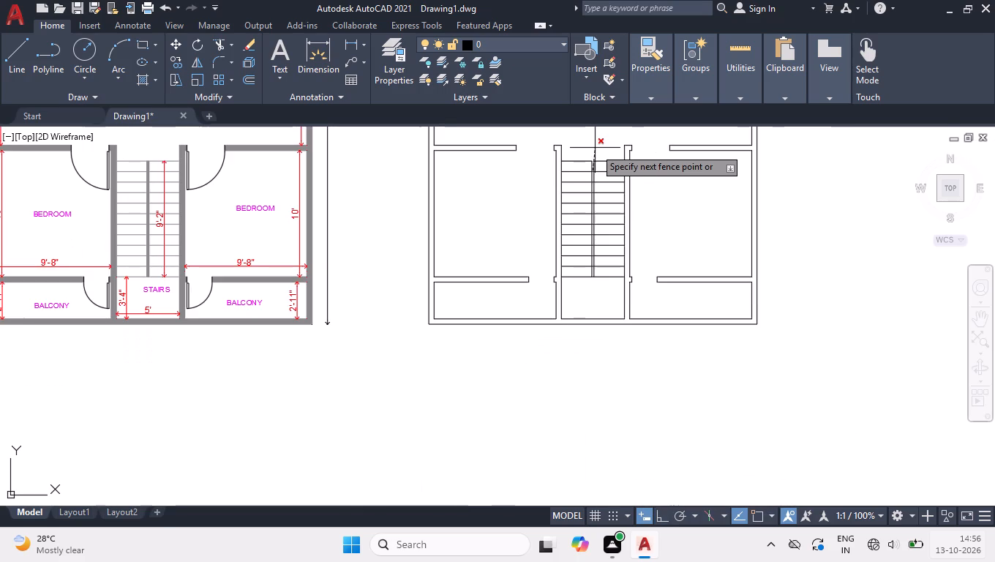
pyautogui.keyDown('ctrl'); pyautogui.scroll(5, 591, 272); pyautogui.keyUp('ctrl')
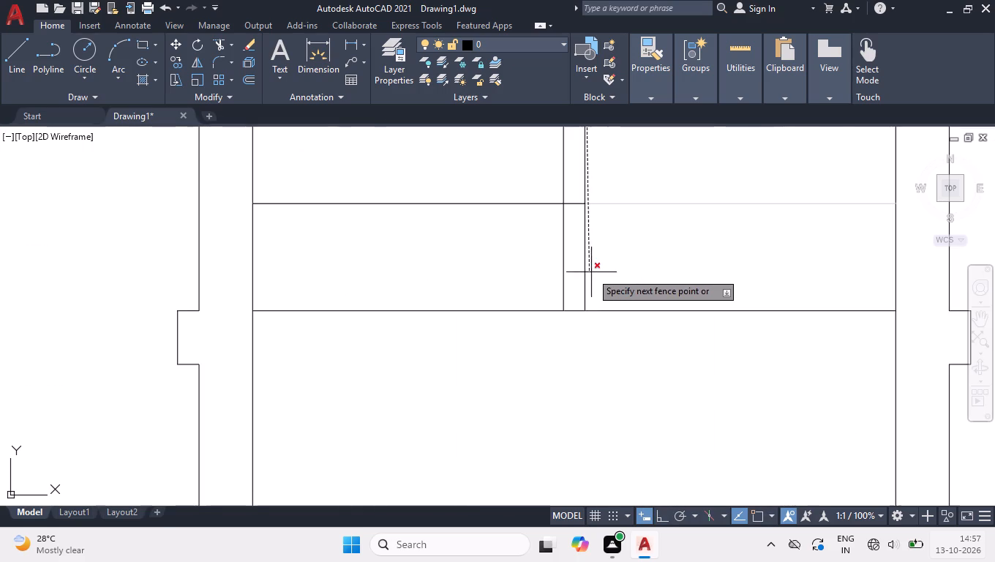
pyautogui.click(574, 239)
pyautogui.press('space')
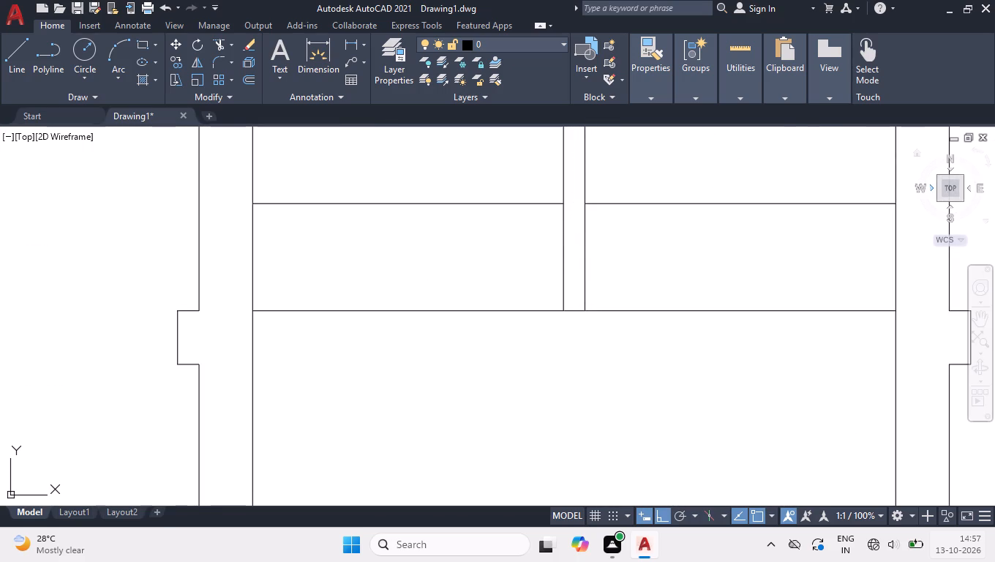
# Delete the old annotated floor plan, including its dimensions and room labels, leaving only the newly drawn plan.
pyautogui.click(953, 188)
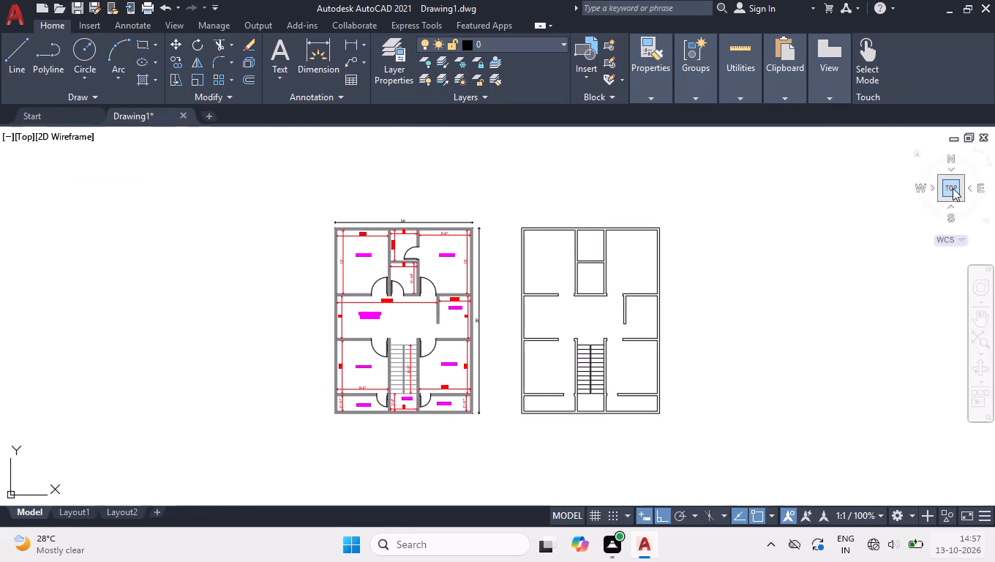
pyautogui.click(469, 344)
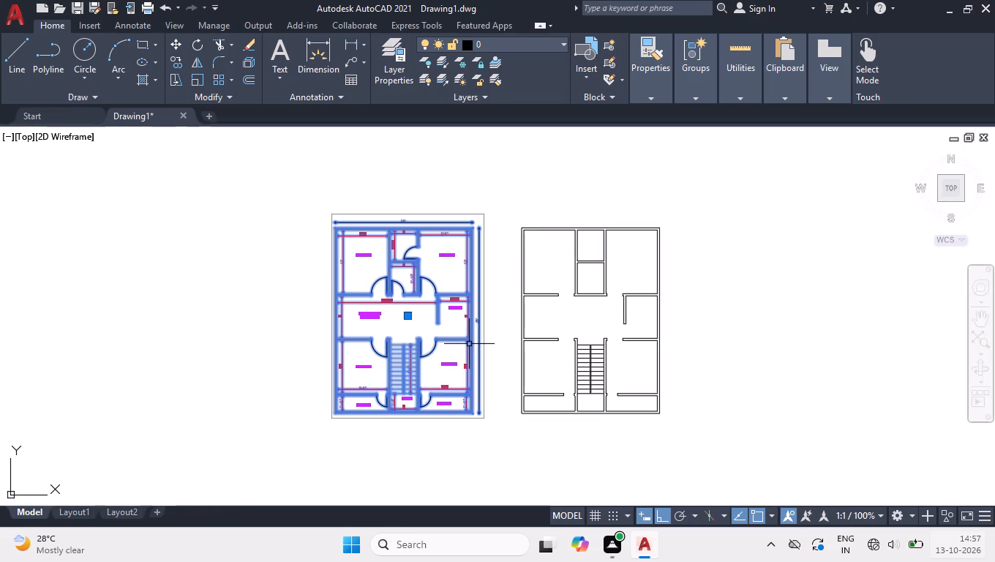
pyautogui.press('Delete')
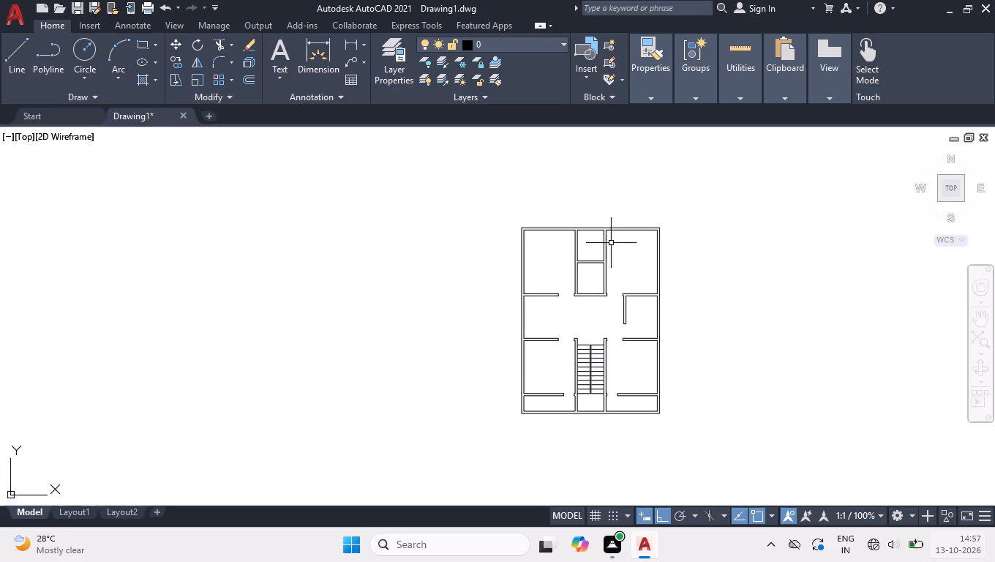
# Outline a 2'4" wide door opening across the 5" bottom wall of the lower small central room, near its left corner.
pyautogui.keyDown('ctrl'); pyautogui.scroll(3, 598, 252); pyautogui.keyUp('ctrl')
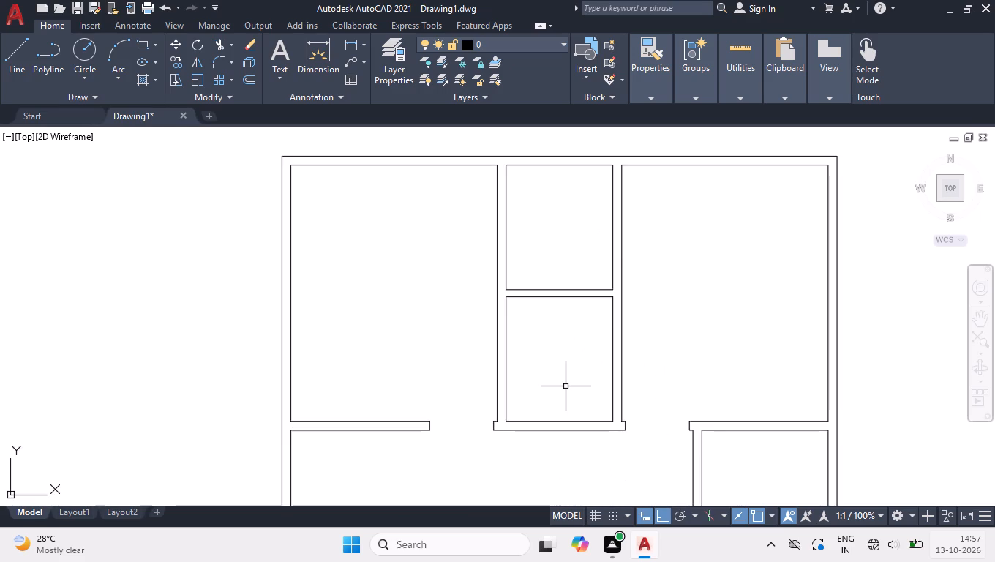
pyautogui.keyDown('ctrl'); pyautogui.scroll(2, 566, 386); pyautogui.keyUp('ctrl')
pyautogui.press('l')
pyautogui.press('Return')
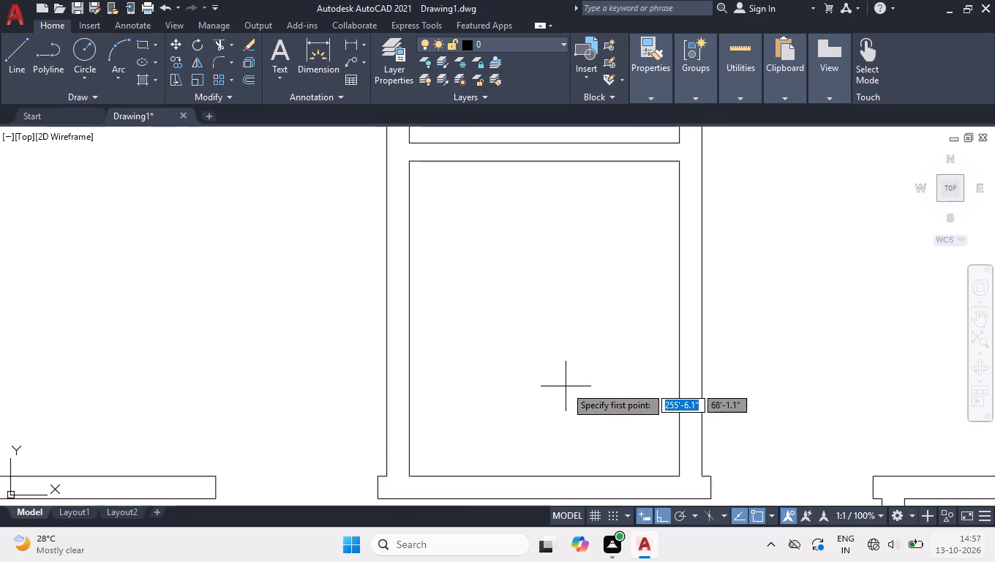
pyautogui.click(420, 479)
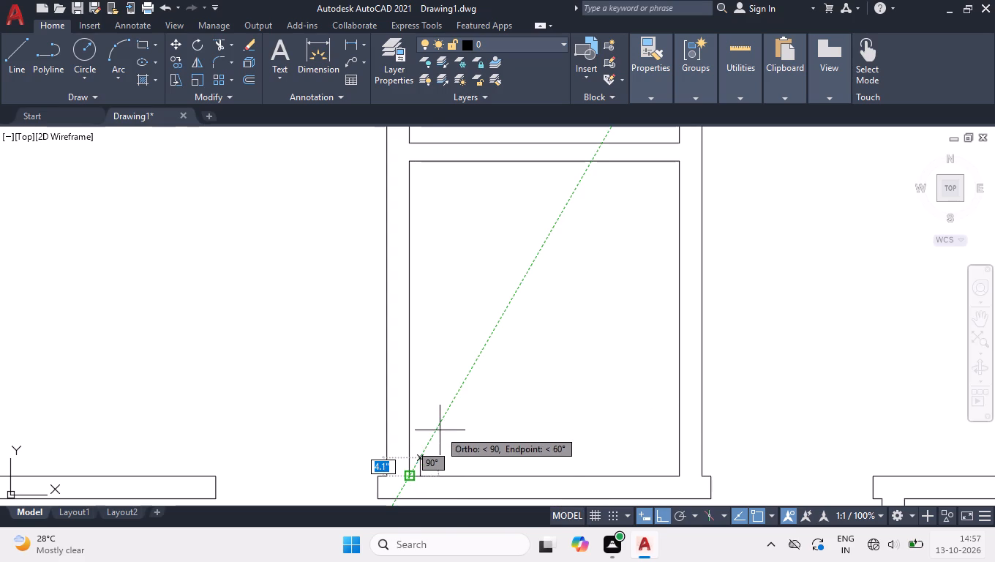
pyautogui.keyDown('ctrl'); pyautogui.scroll(-2, 440, 430); pyautogui.keyUp('ctrl')
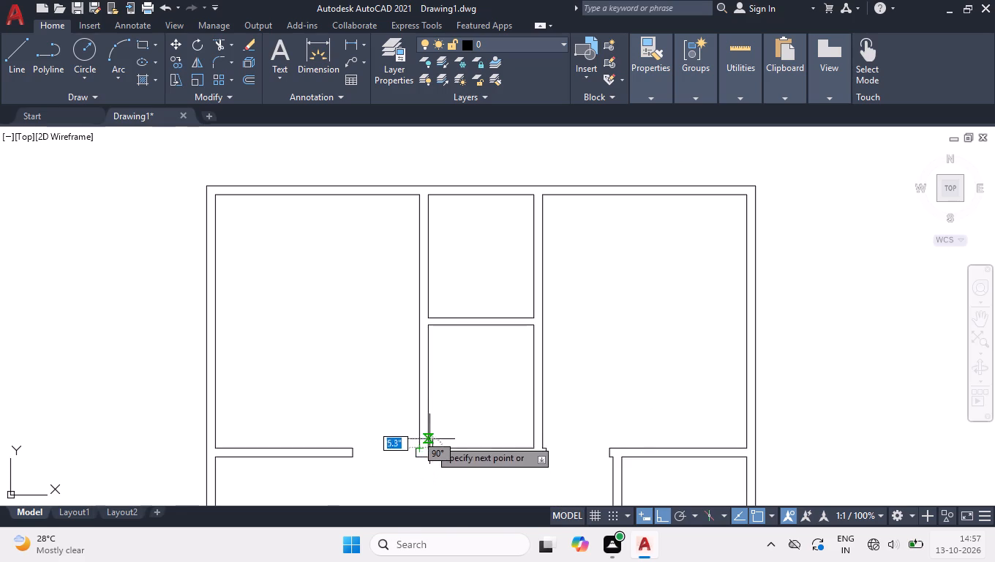
pyautogui.click(437, 458)
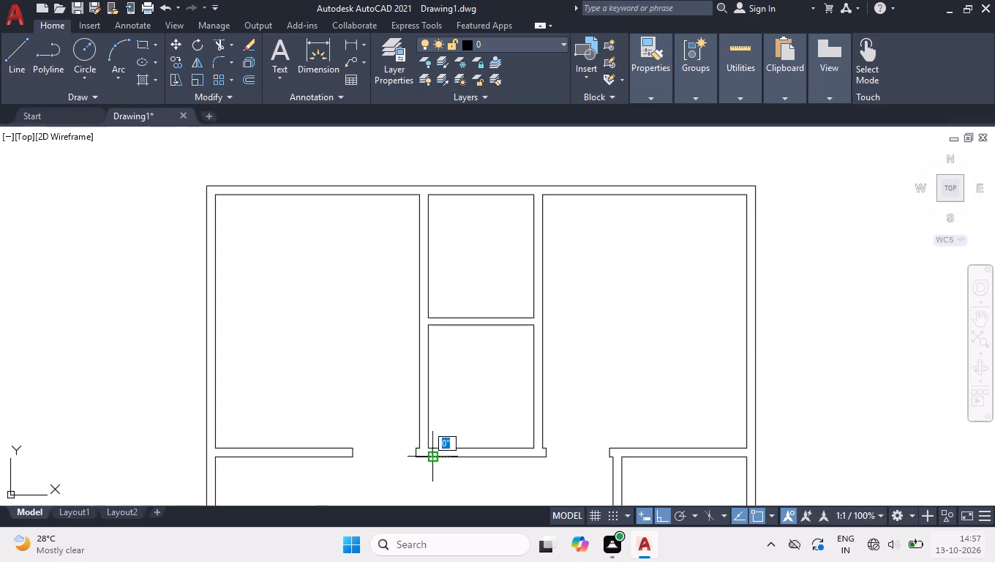
pyautogui.write("2'4")
pyautogui.press('Return')
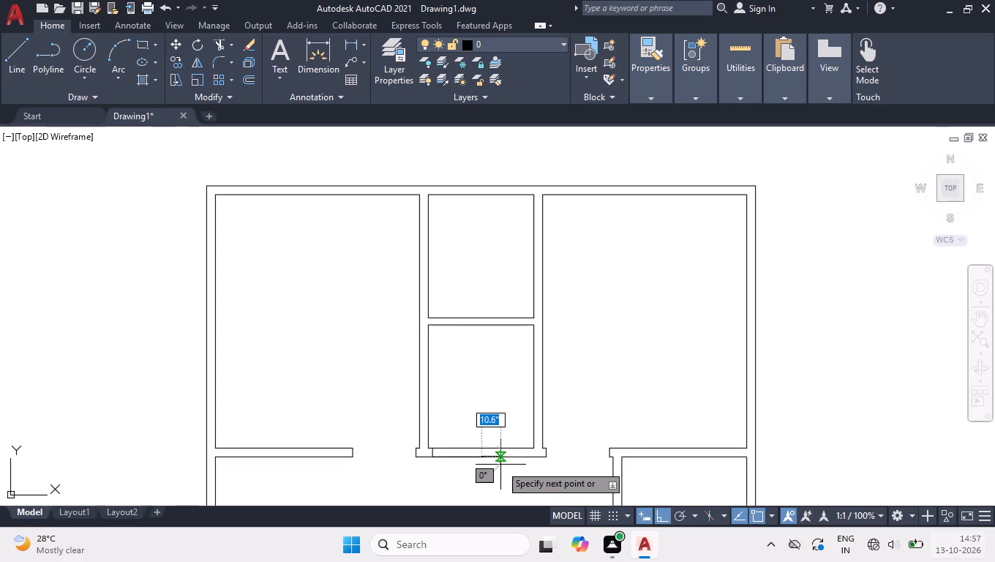
pyautogui.press('5')
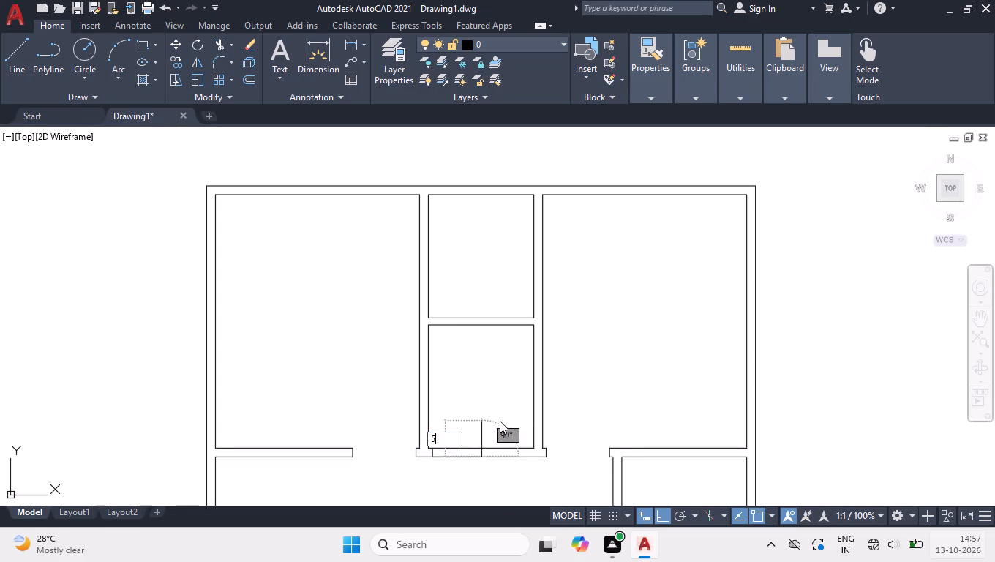
pyautogui.press('Return')
pyautogui.press('Return')
# Trim the wall lines between the jambs to open the doorway in the lower small central room's bottom wall.
pyautogui.write('TR')
pyautogui.press('Return')
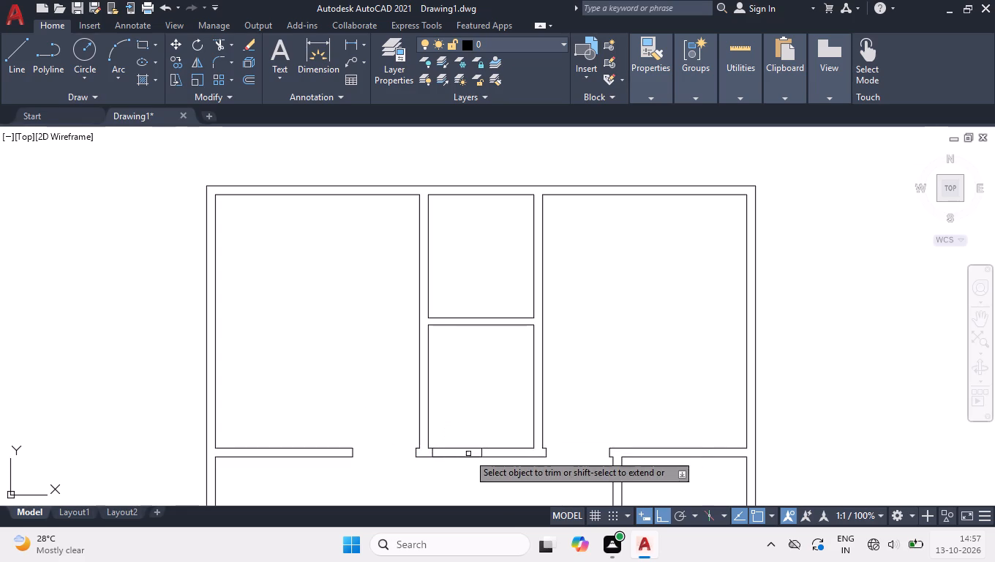
pyautogui.click(457, 462)
pyautogui.click(472, 428)
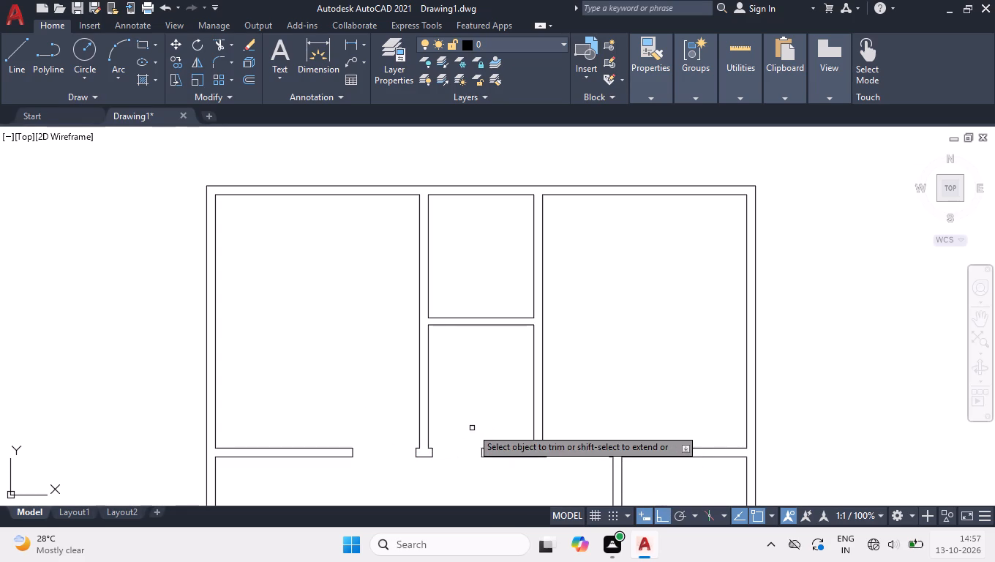
pyautogui.press('space')
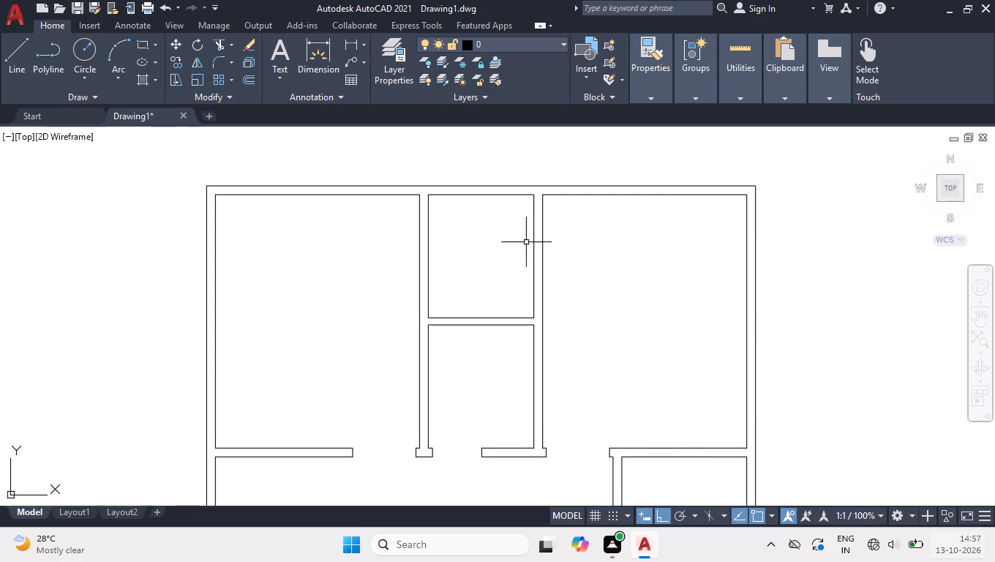
# Outline a 2'4" high door opening across the 5" right wall of the upper small central room, near its lower corner.
pyautogui.keyDown('ctrl'); pyautogui.scroll(2, 528, 231); pyautogui.keyUp('ctrl')
pyautogui.press('l')
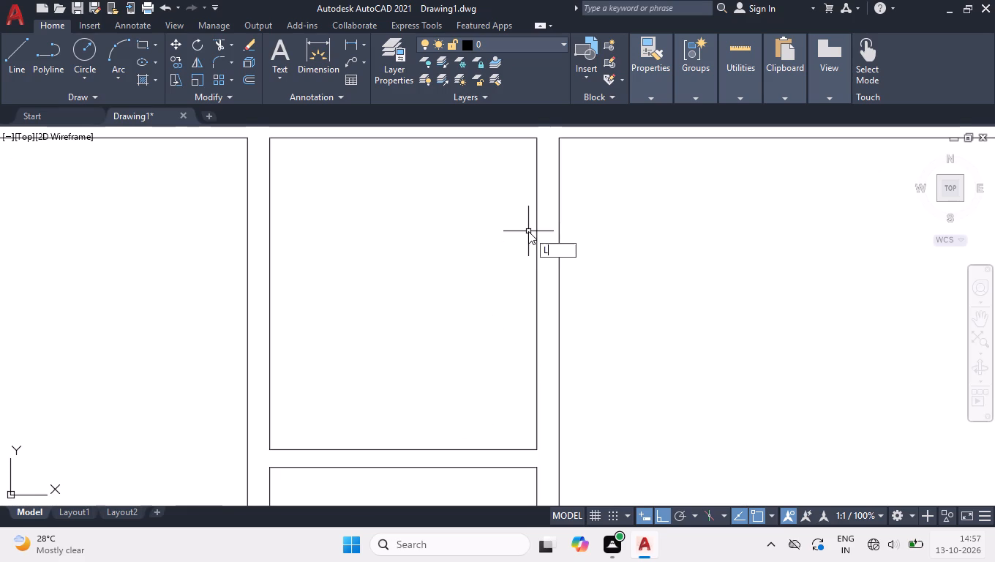
pyautogui.press('Return')
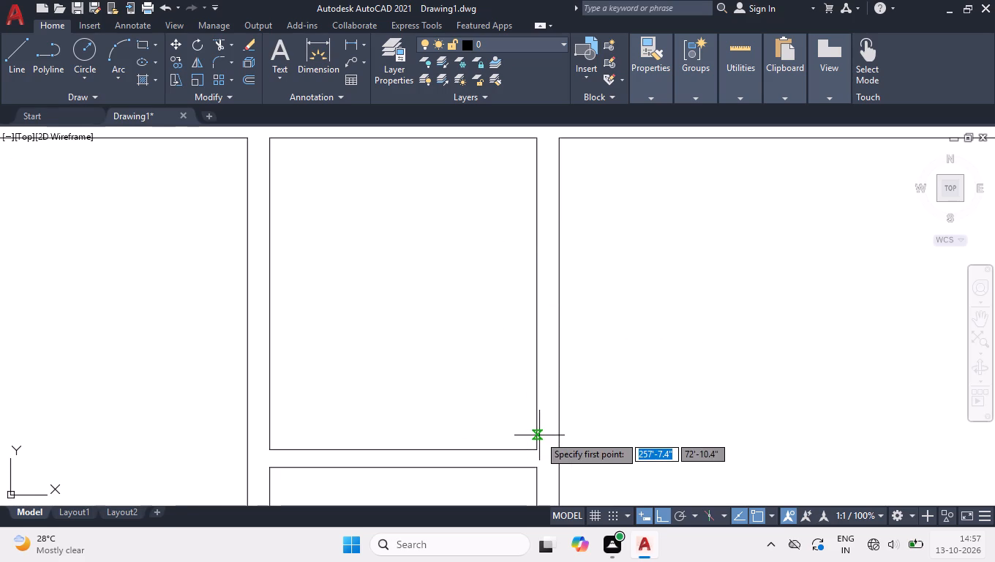
pyautogui.click(538, 435)
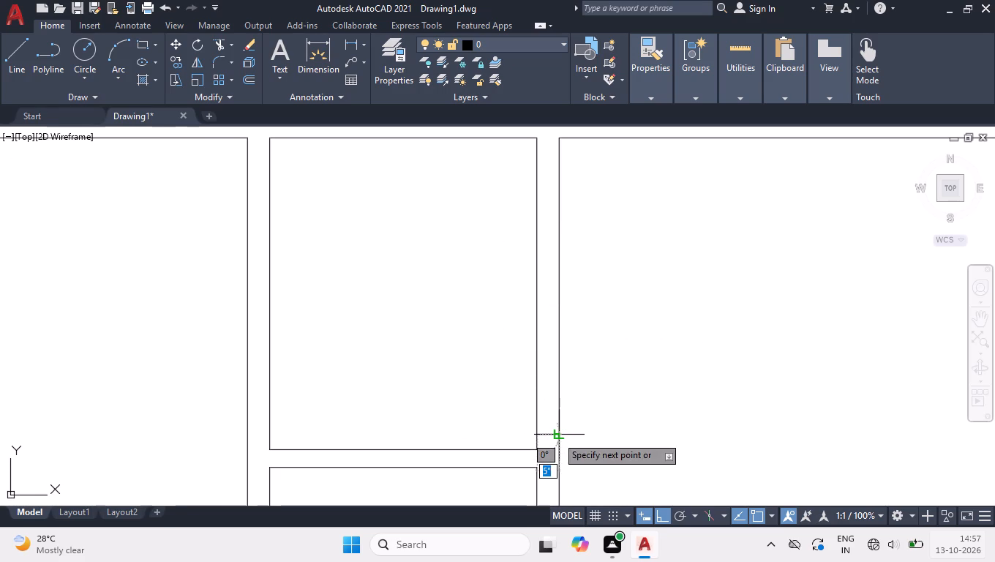
pyautogui.click(557, 436)
pyautogui.write("2'4")
pyautogui.press('Return')
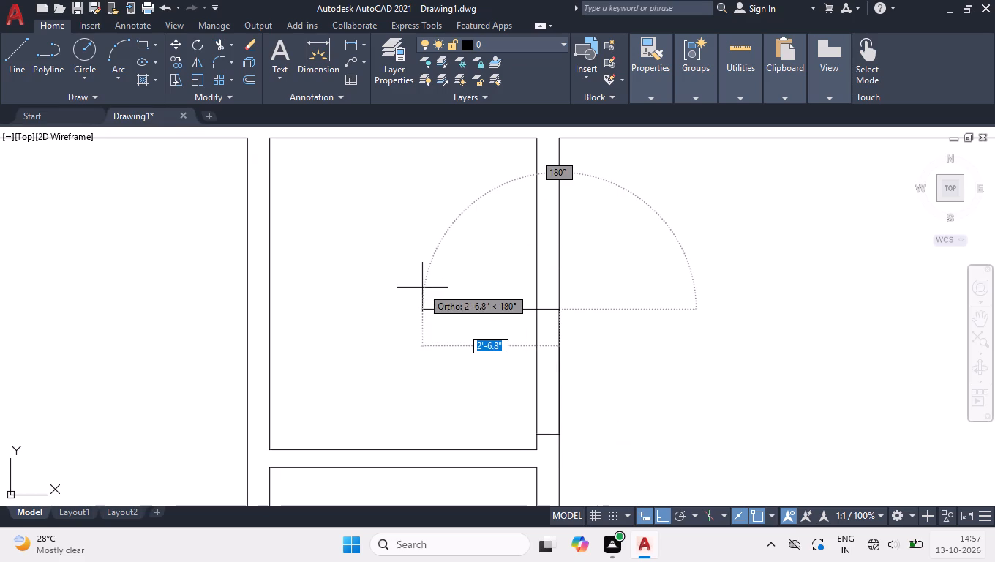
pyautogui.press('5')
pyautogui.press('Return')
pyautogui.press('Return')
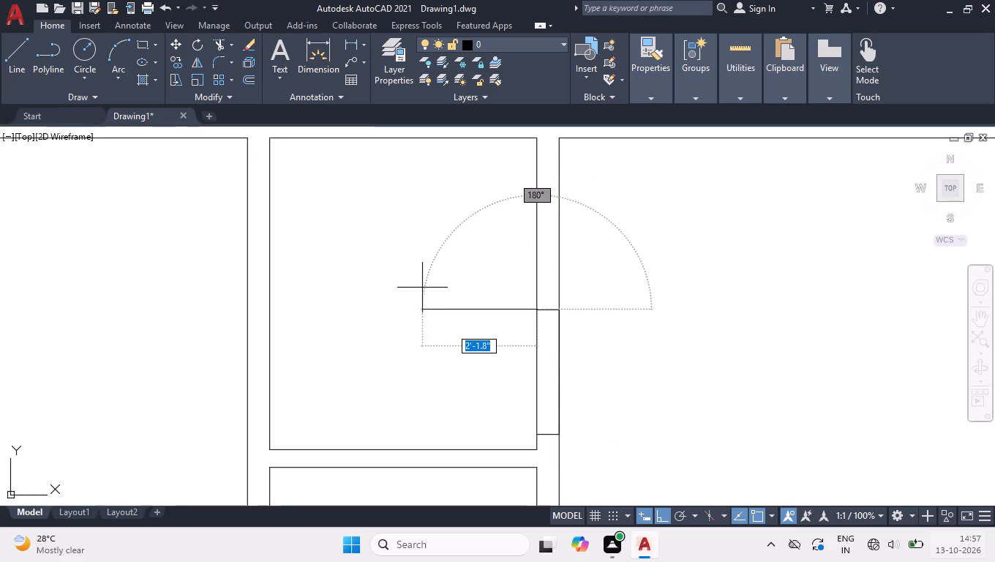
# Trim the wall lines between the jambs to open the doorway in the upper small central room's right wall.
pyautogui.write('TR')
pyautogui.press('Return')
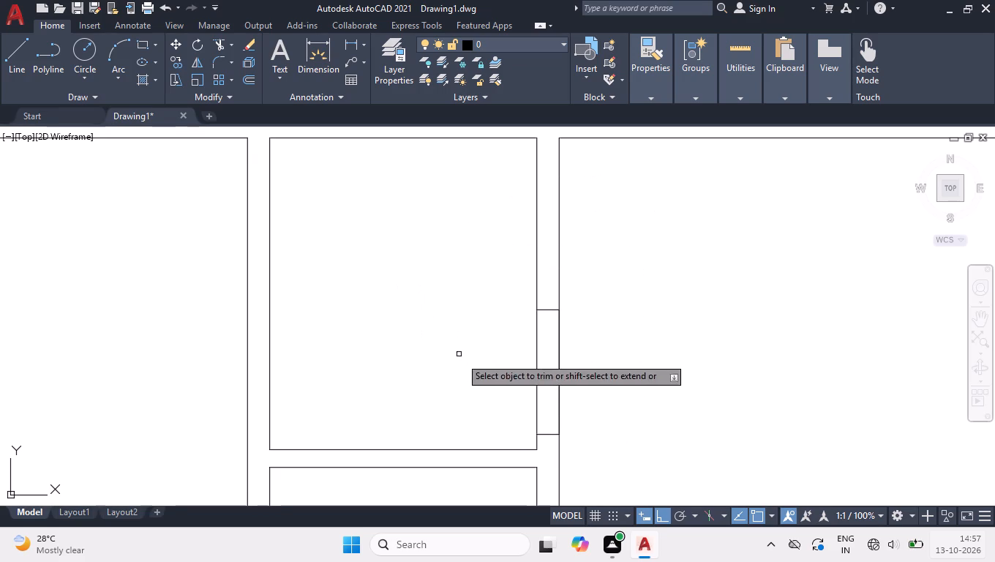
pyautogui.click(508, 410)
pyautogui.click(593, 324)
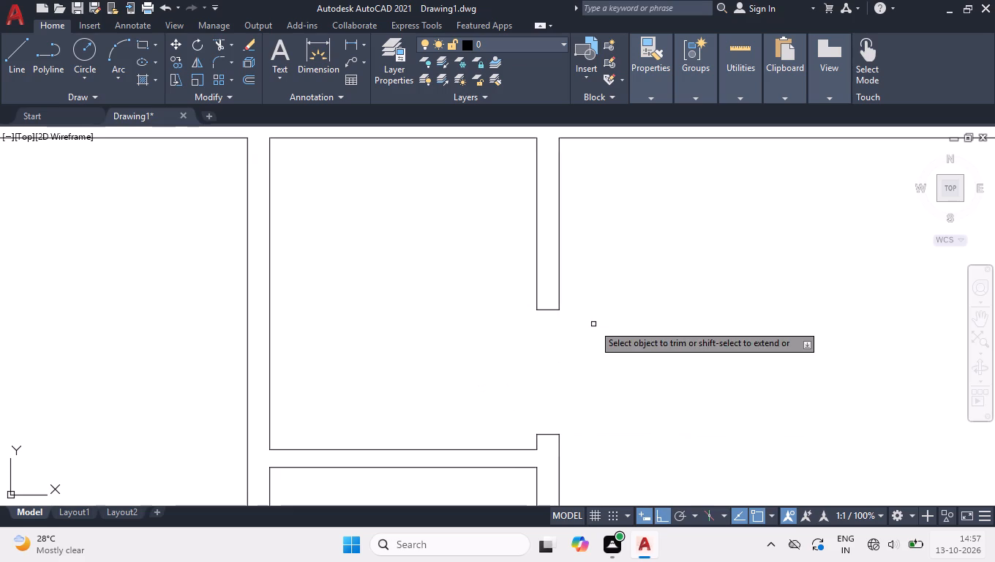
pyautogui.press('space')
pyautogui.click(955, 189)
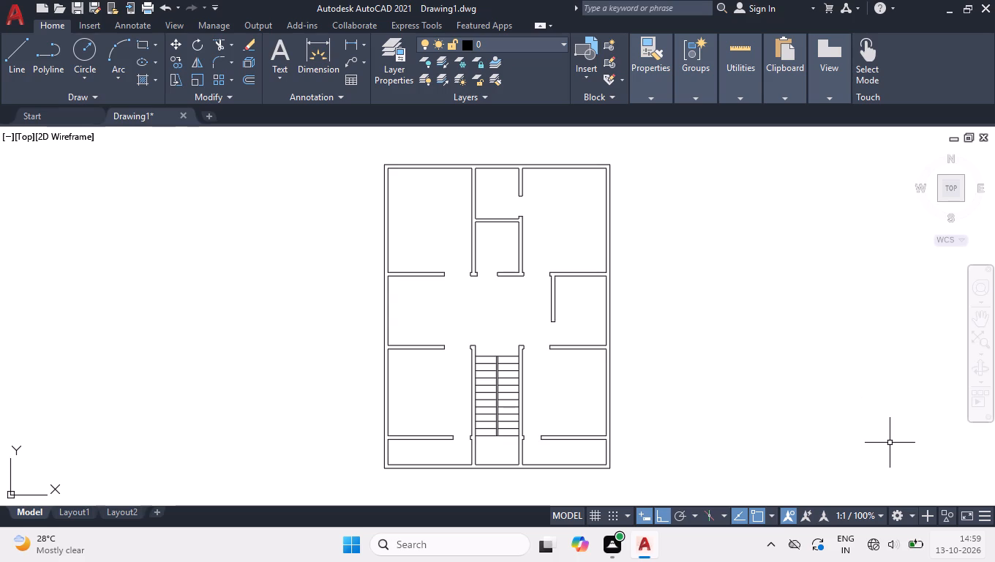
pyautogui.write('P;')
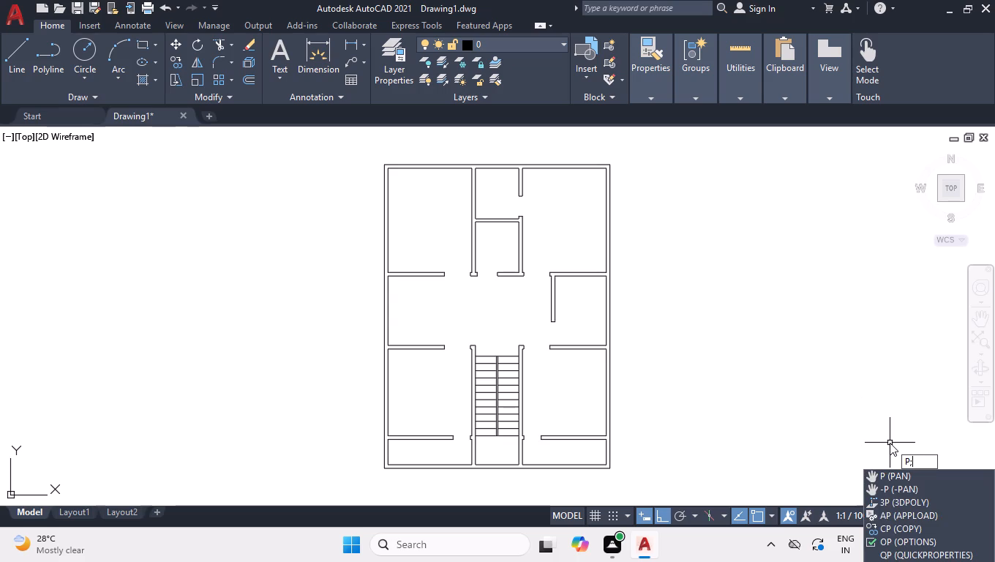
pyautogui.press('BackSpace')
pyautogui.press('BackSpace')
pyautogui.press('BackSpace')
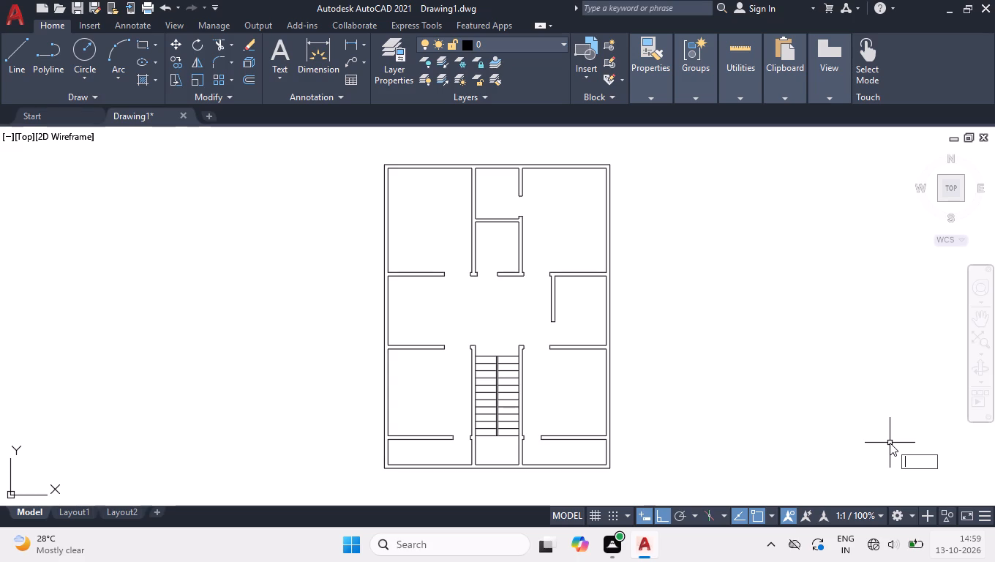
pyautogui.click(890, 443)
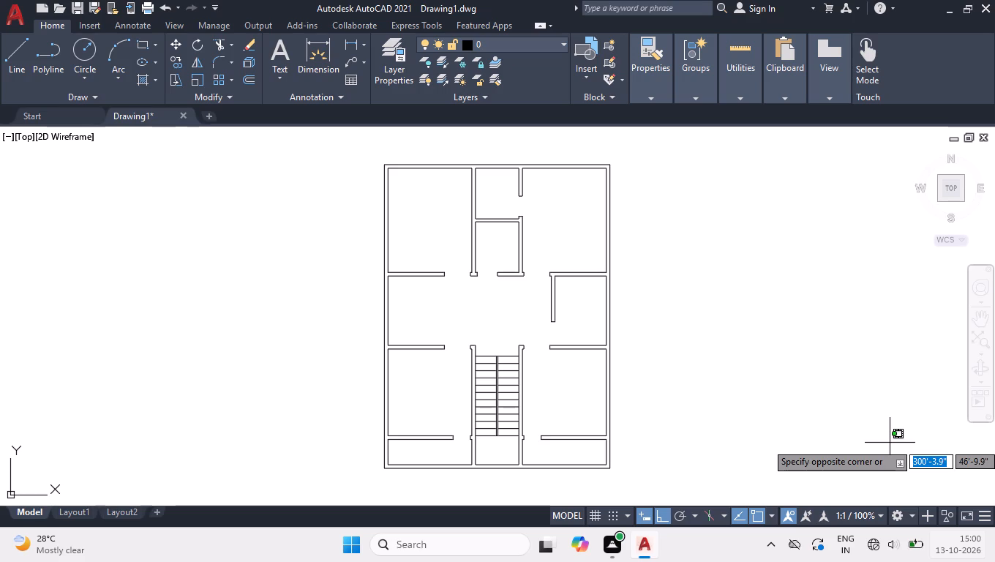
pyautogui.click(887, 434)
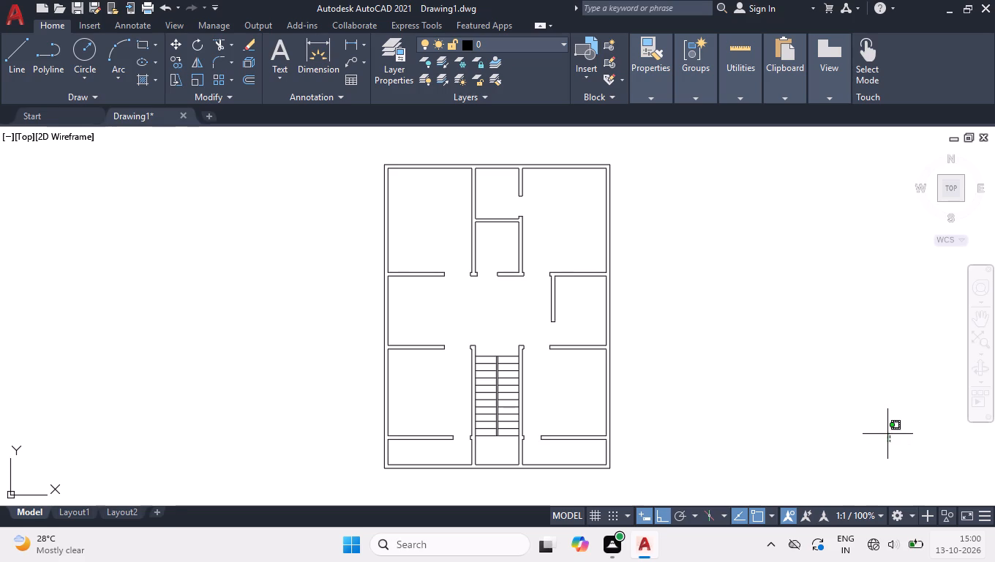
# Change the colour of all the floor plan's wall and staircase lines to Color 253.
pyautogui.click(373, 158)
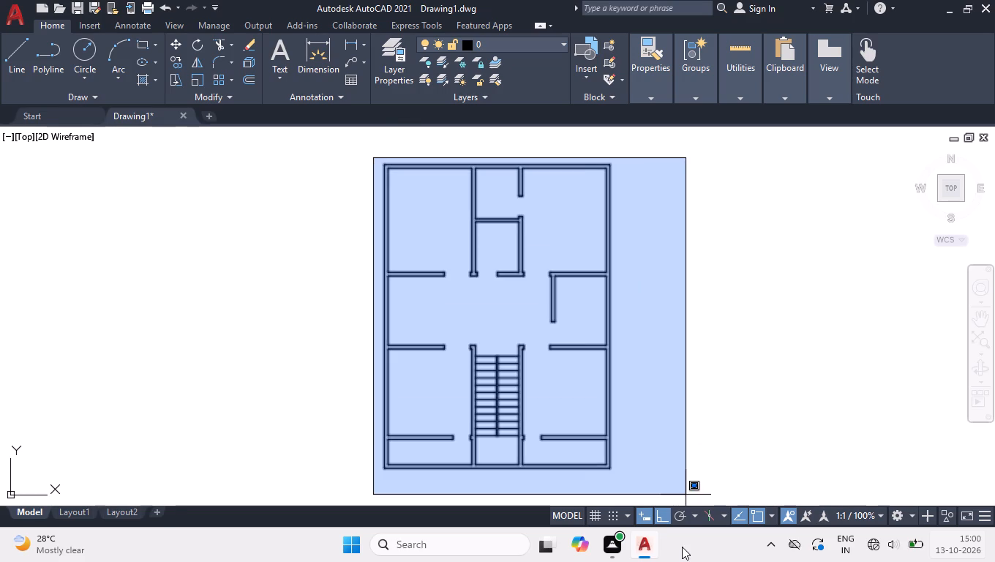
pyautogui.click(653, 480)
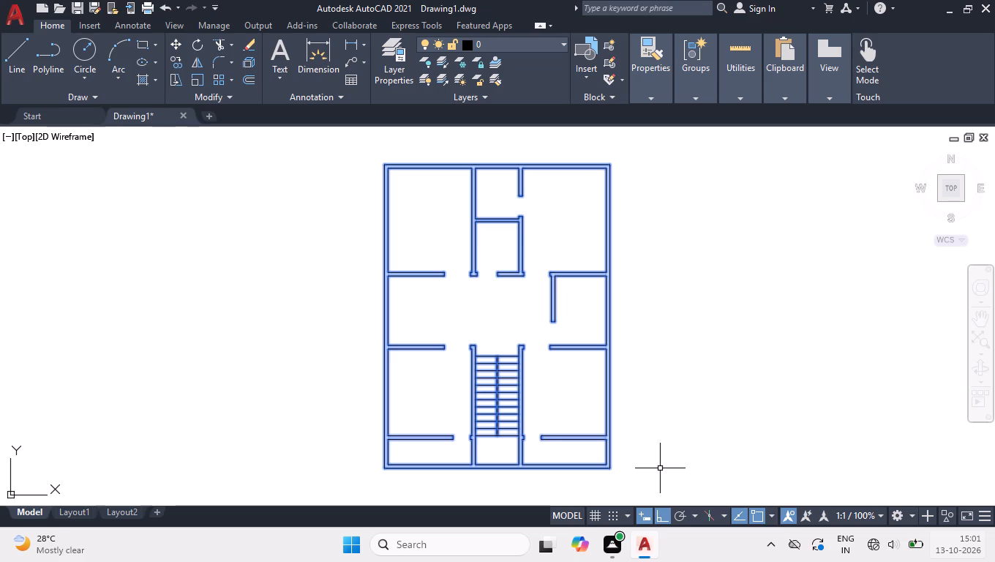
pyautogui.hotkey('ctrl', '1')
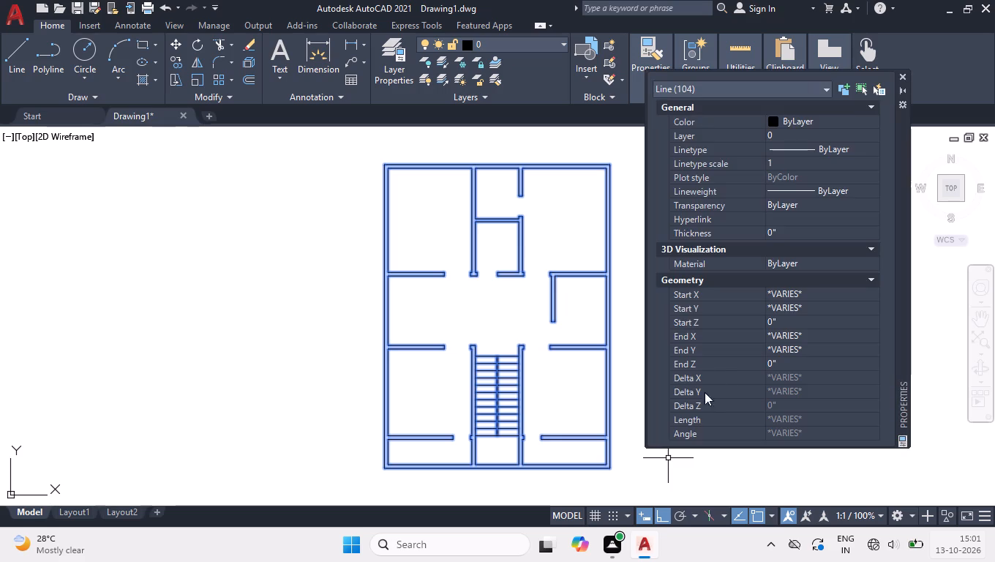
pyautogui.doubleClick(793, 124)
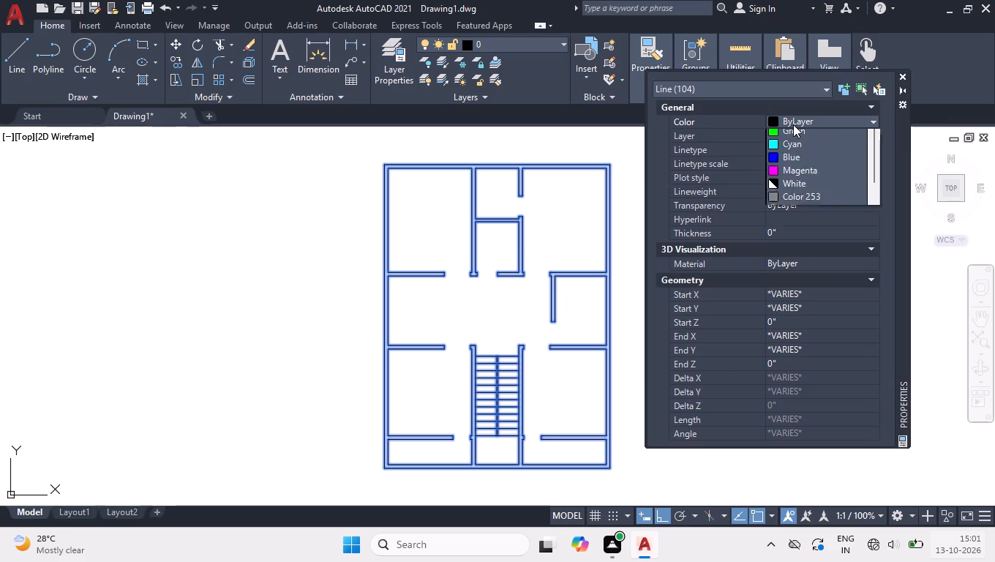
pyautogui.click(798, 253)
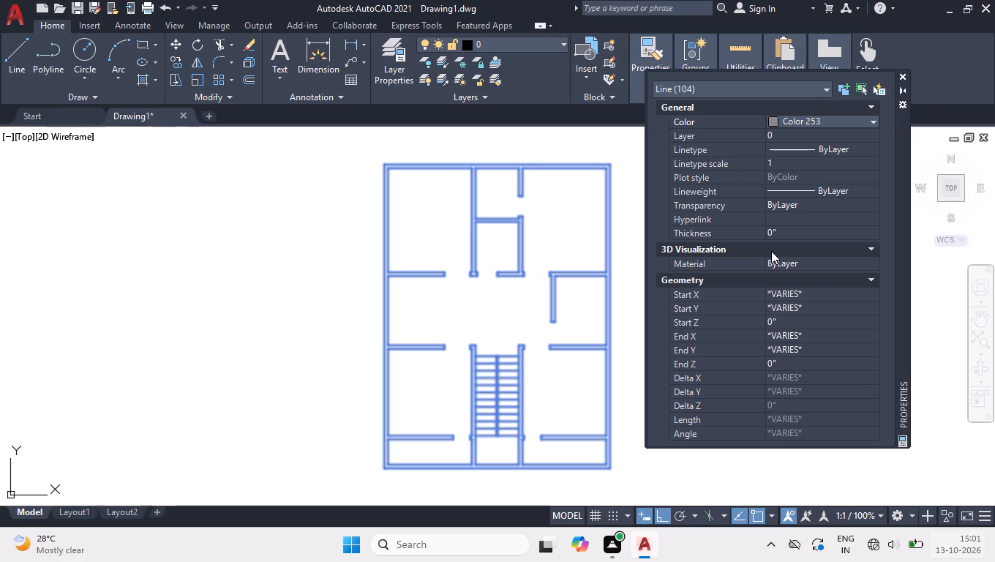
pyautogui.click(908, 77)
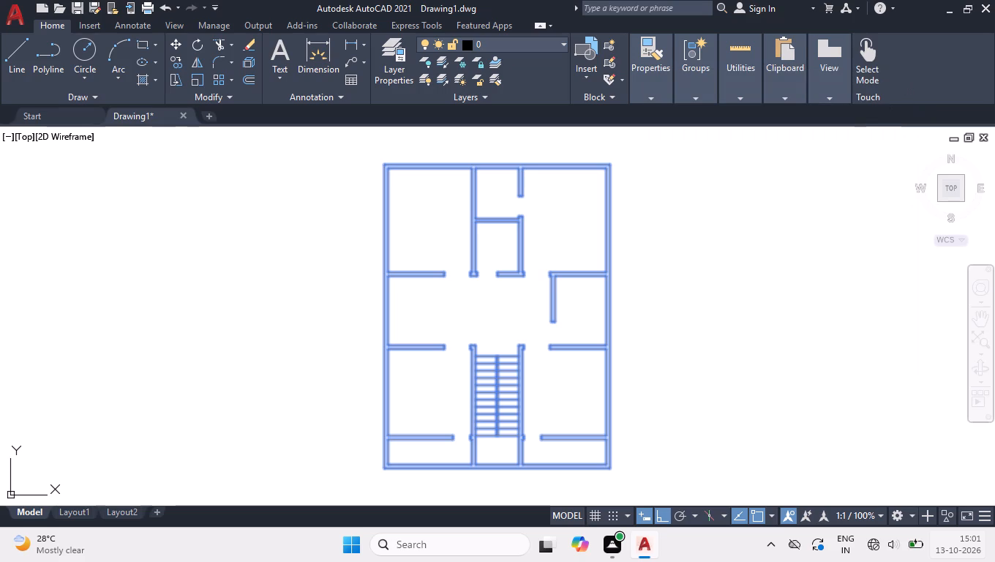
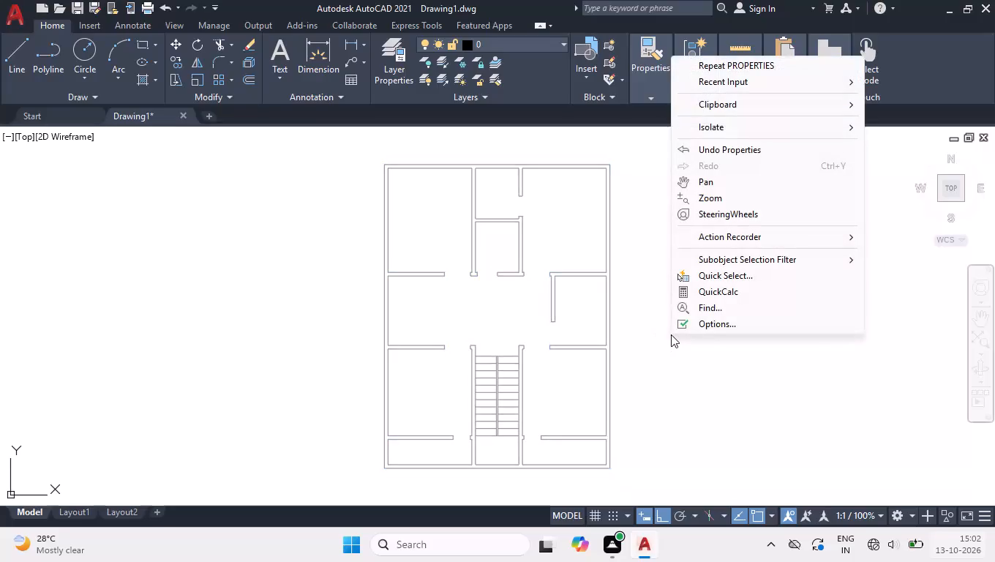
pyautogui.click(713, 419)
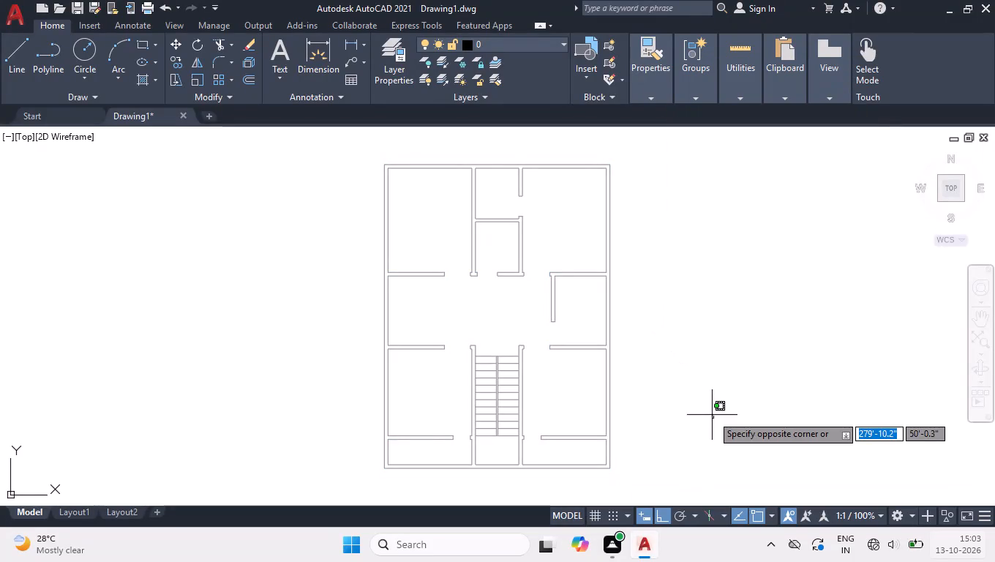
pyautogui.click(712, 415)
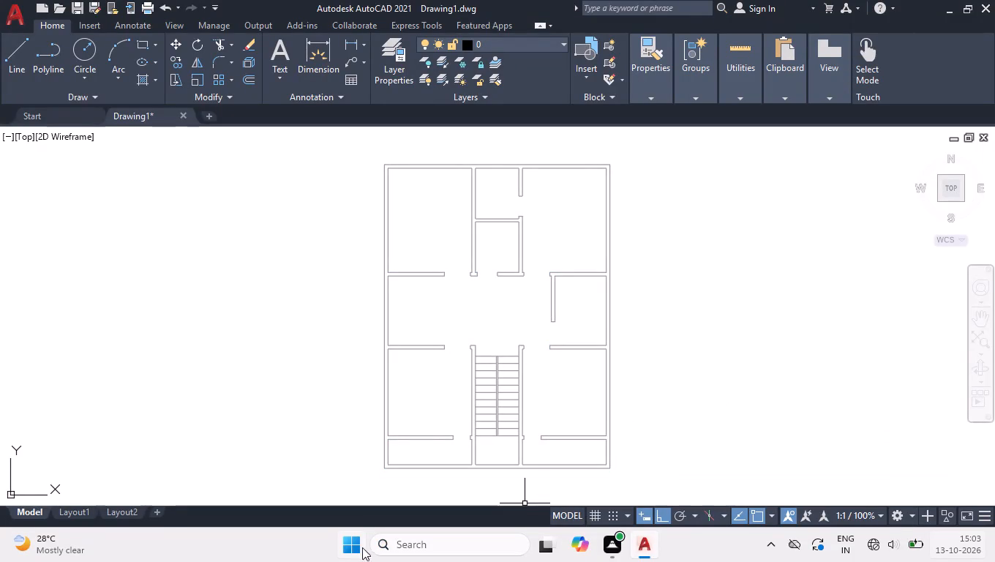
# Launch SketchUp and create a new model from the Simple template in inches.
pyautogui.click(351, 540)
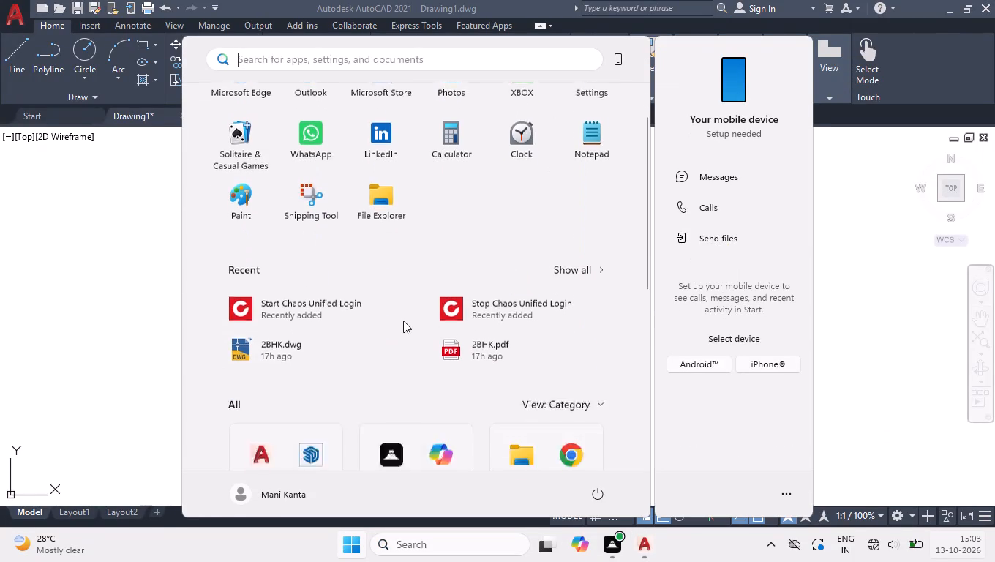
pyautogui.click(310, 376)
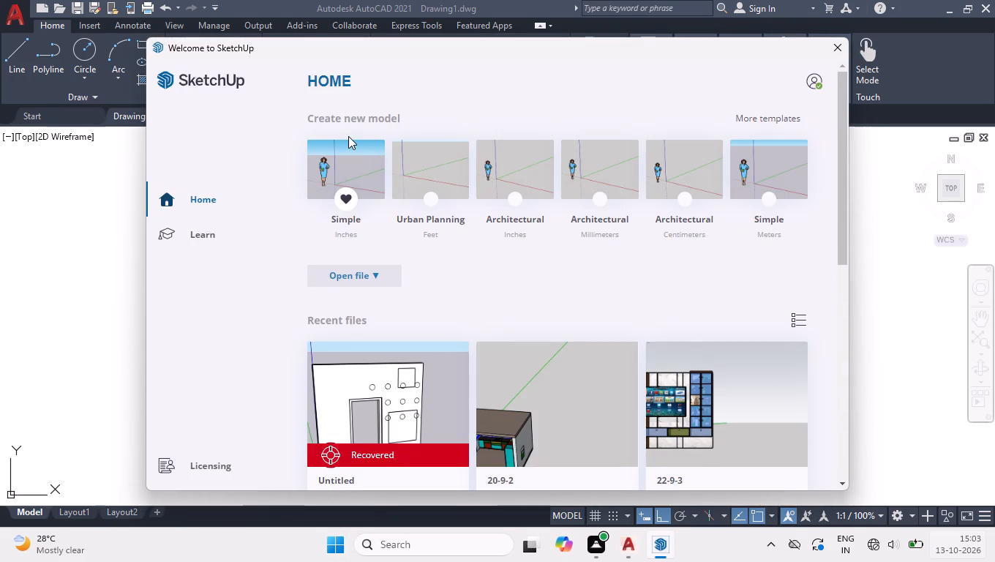
pyautogui.click(350, 157)
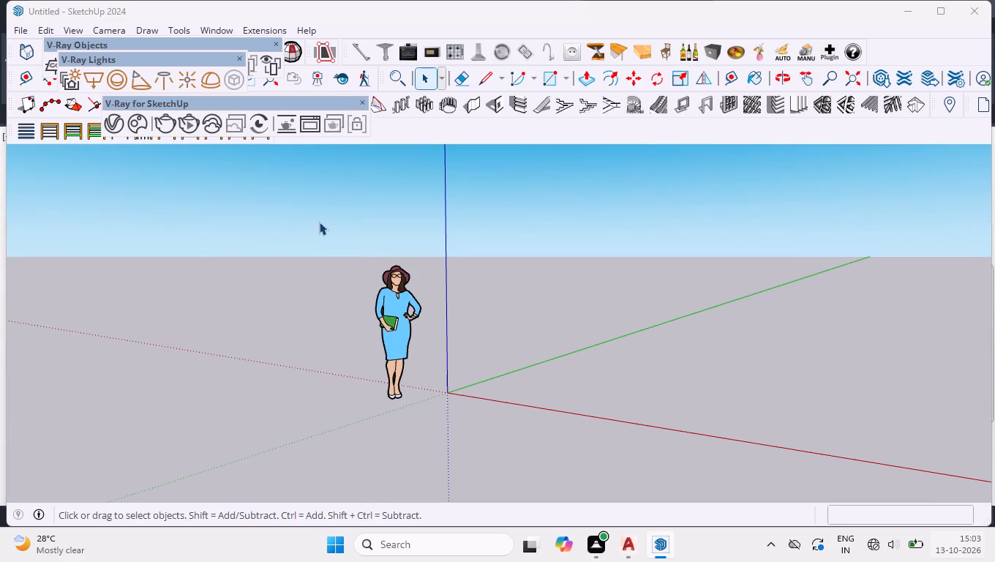
# Close the floating V-Ray for SketchUp, V-Ray Lights and V-Ray Objects toolbars.
pyautogui.click(362, 102)
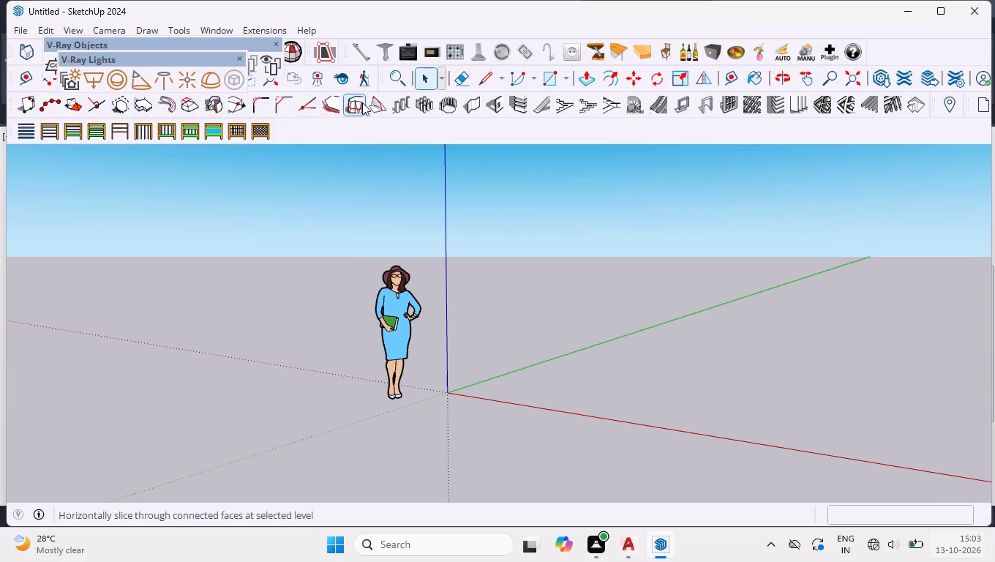
pyautogui.click(239, 59)
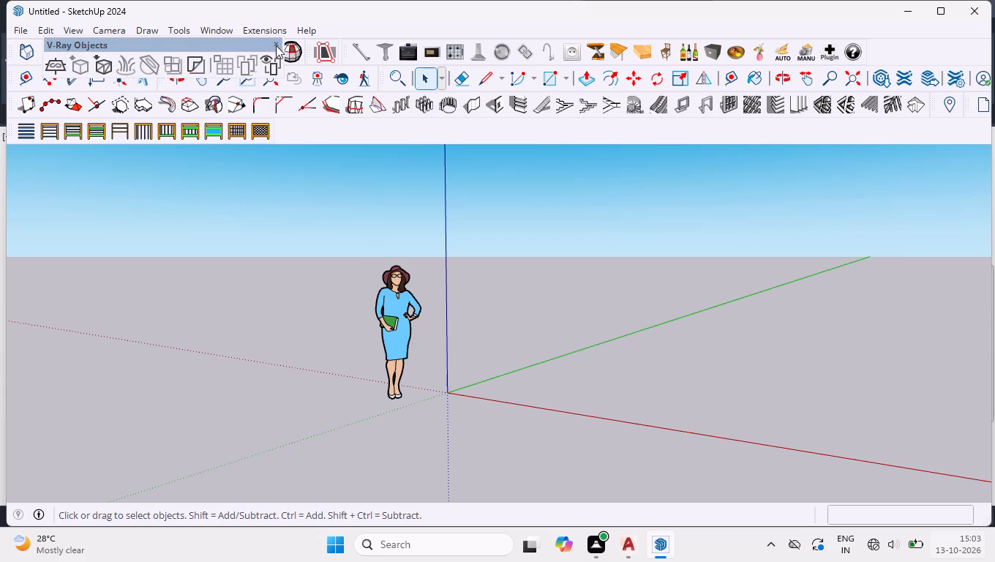
pyautogui.click(276, 45)
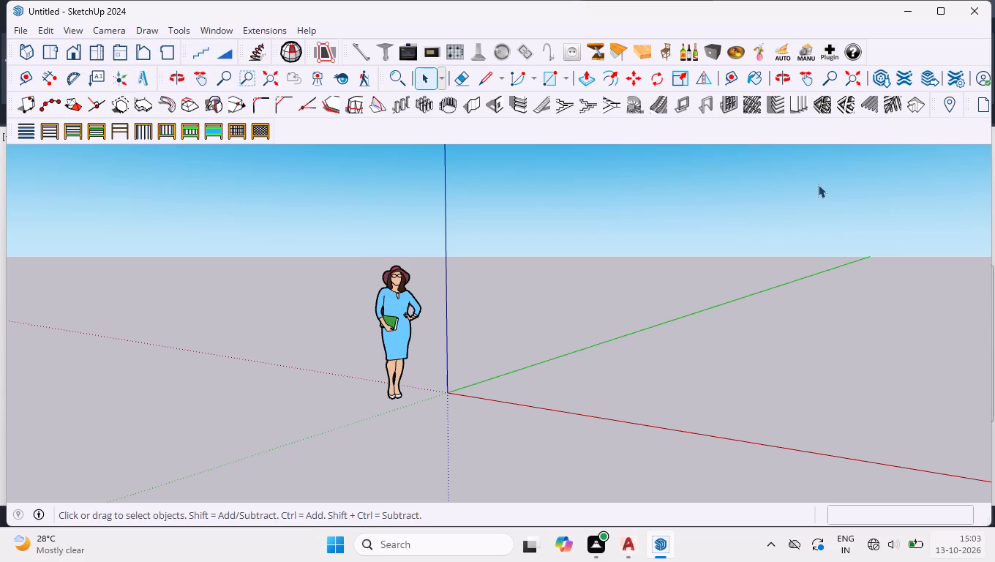
# Open the list of available toolbars for switching them on or off.
pyautogui.rightClick(925, 50)
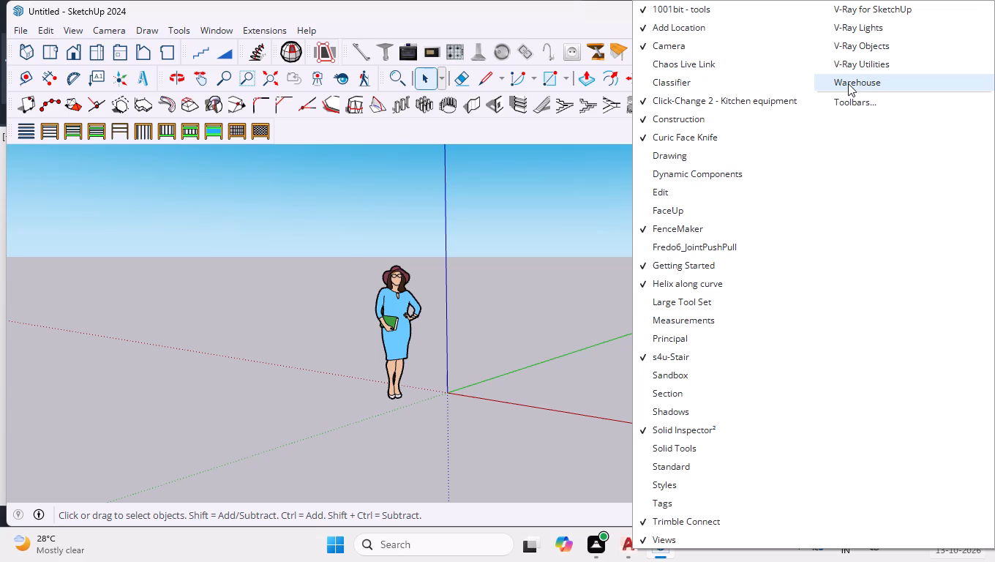
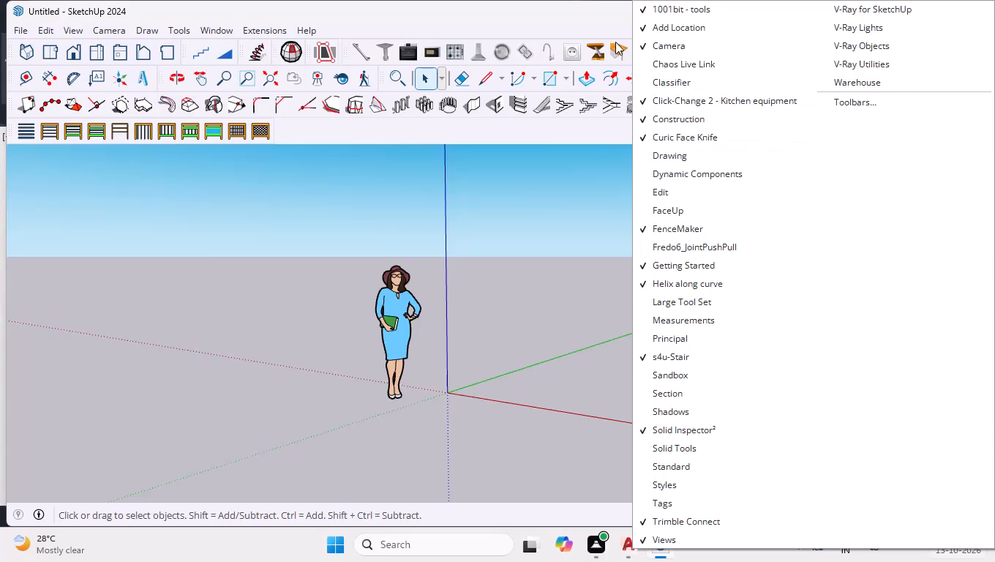
# Delete the default human figure from the model.
pyautogui.moveTo(400, 258); pyautogui.dragTo(385, 237)
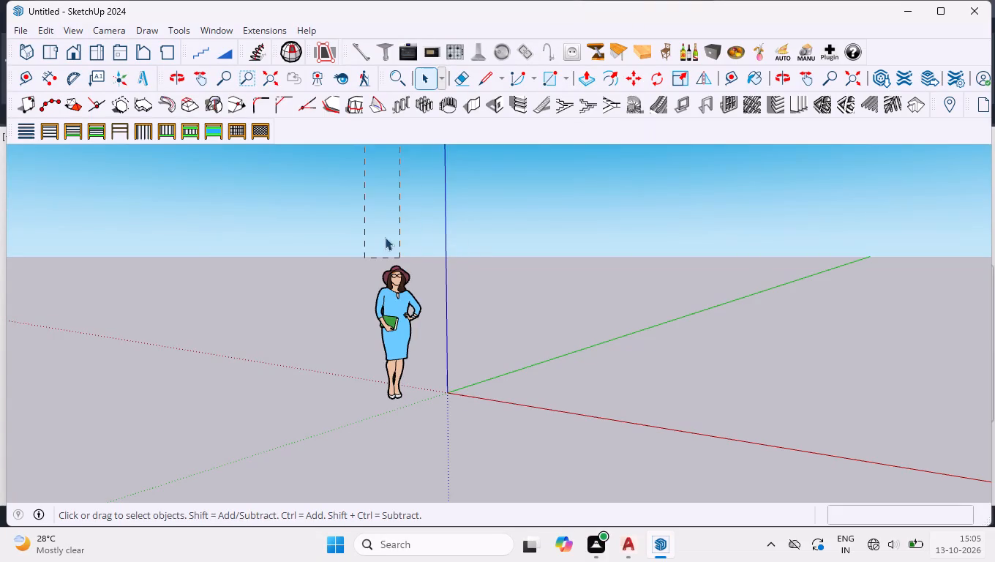
pyautogui.moveTo(385, 237); pyautogui.dragTo(386, 430)
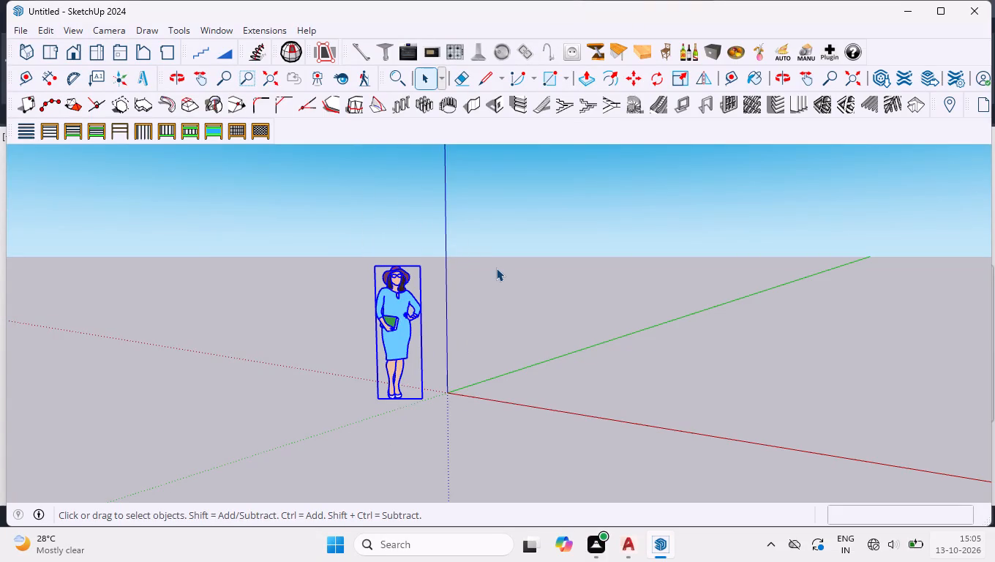
pyautogui.press('Delete')
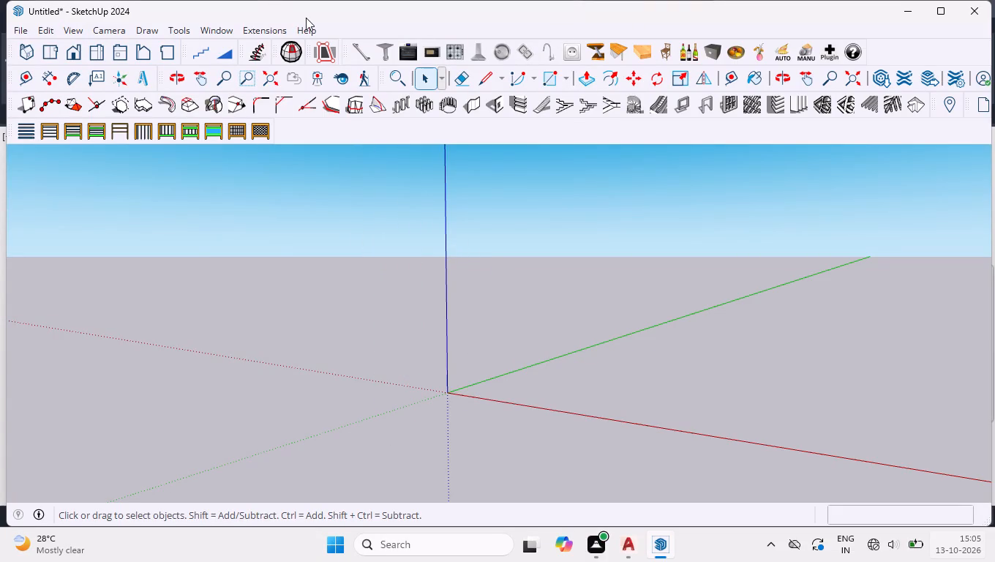
# View the installed extensions in the Extension Manager and close it.
pyautogui.click(263, 31)
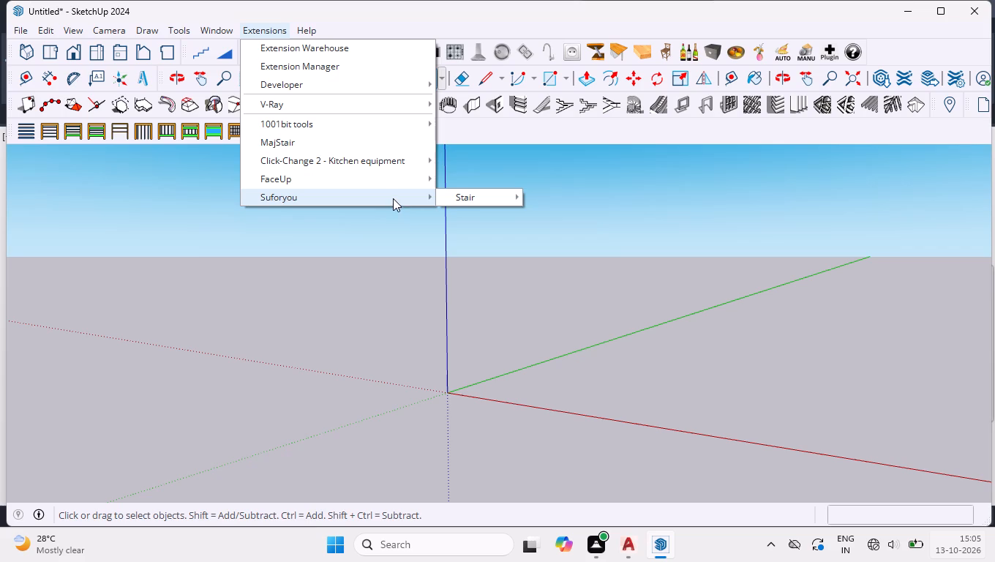
pyautogui.click(350, 72)
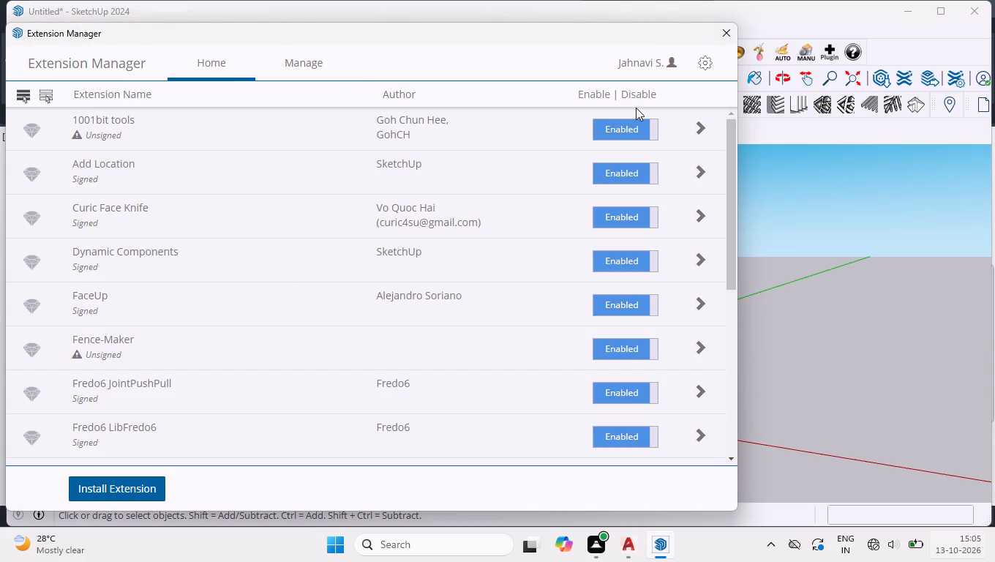
pyautogui.click(723, 37)
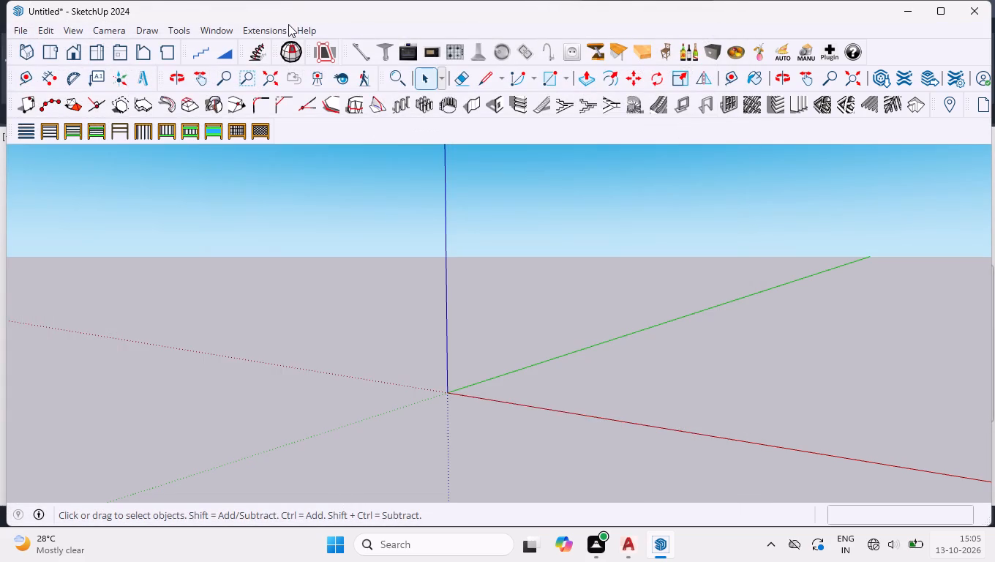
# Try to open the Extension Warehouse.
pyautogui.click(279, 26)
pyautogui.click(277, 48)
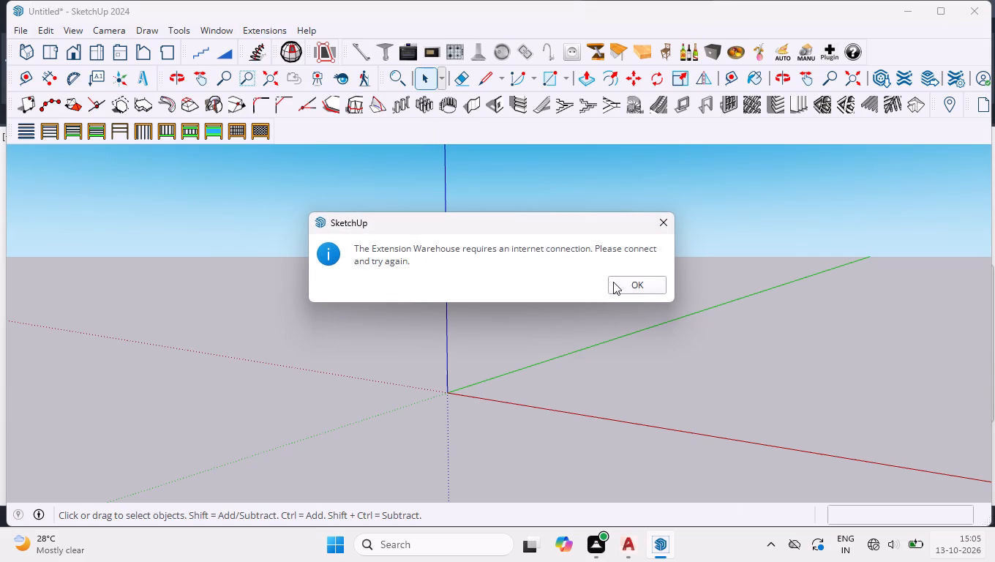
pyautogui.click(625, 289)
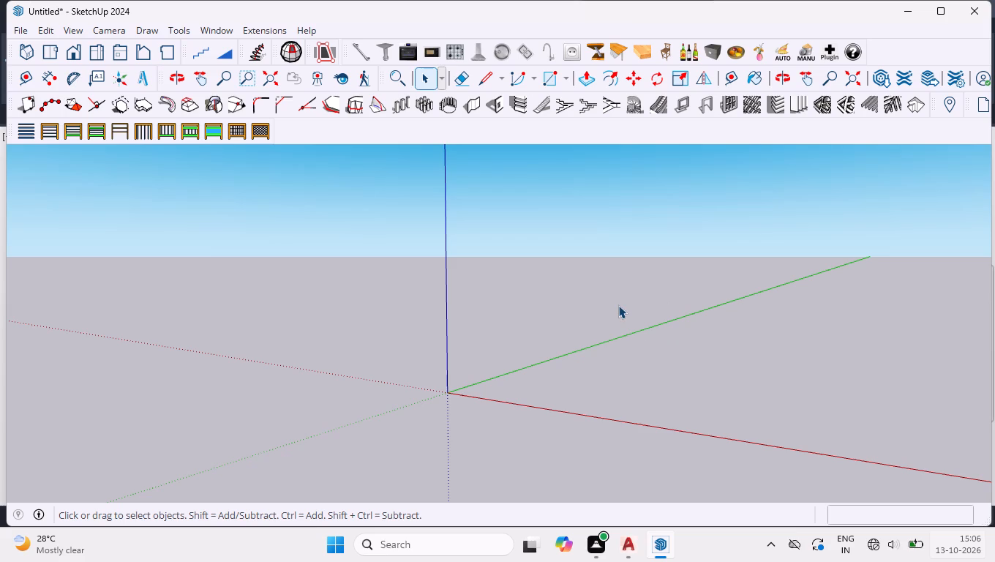
# Hide the Click-Change 2 - Kitchen equipment toolbar.
pyautogui.rightClick(931, 57)
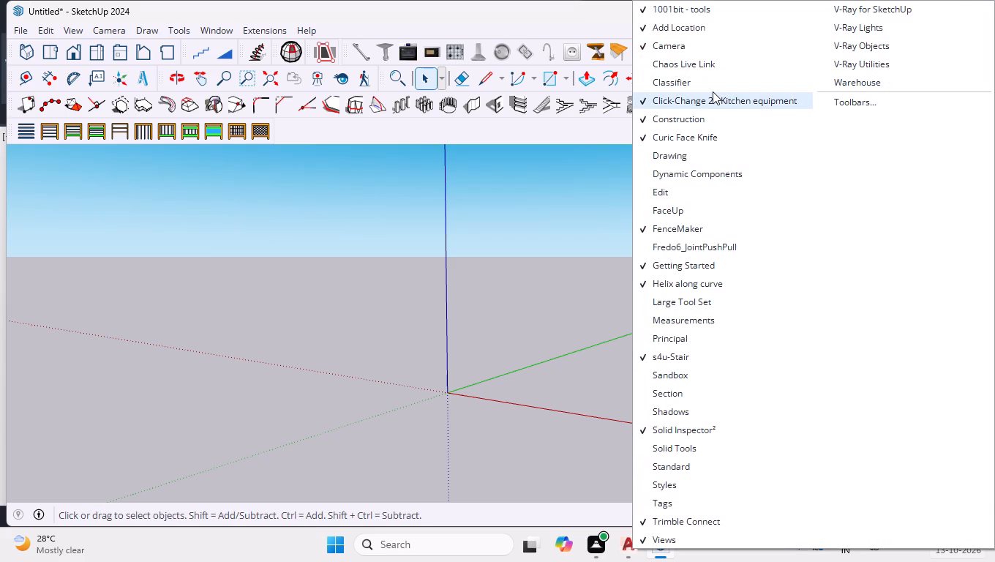
pyautogui.click(713, 91)
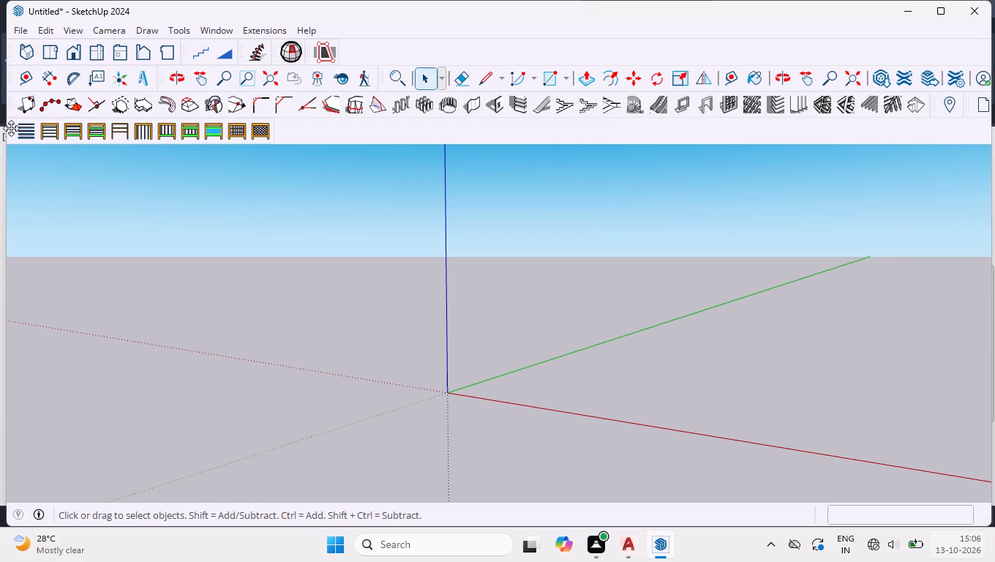
# Move the FenceMaker, Trimble Connect and Add Location toolbars one after another into the free space of the first toolbar row.
pyautogui.moveTo(11, 128); pyautogui.dragTo(358, 56)
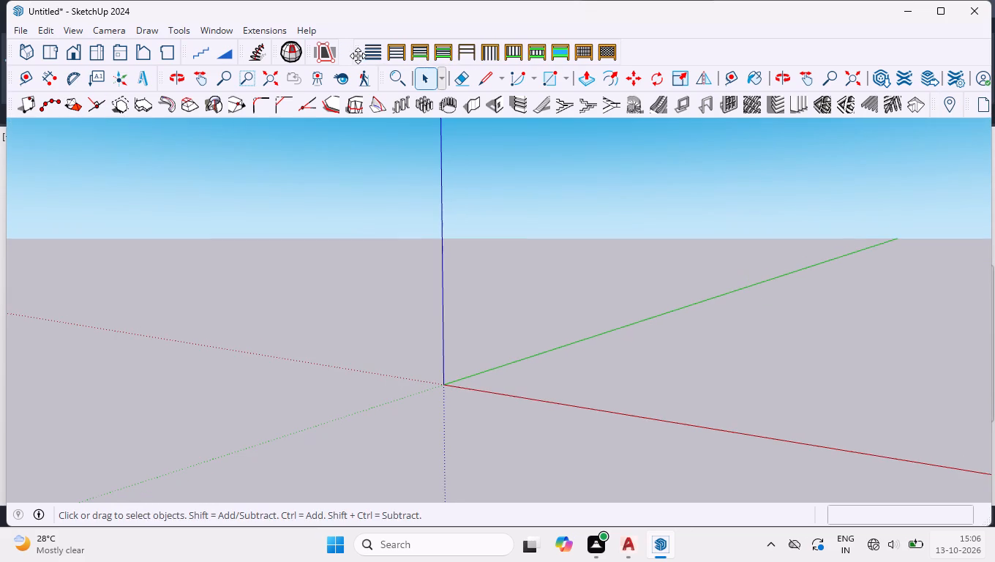
pyautogui.moveTo(358, 56); pyautogui.dragTo(342, 54)
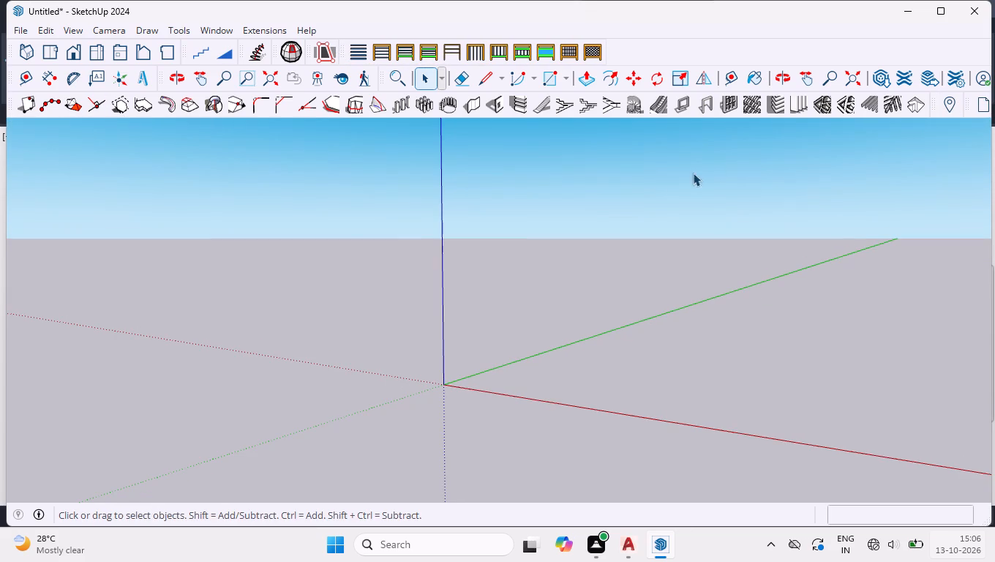
pyautogui.moveTo(734, 177); pyautogui.dragTo(898, 133)
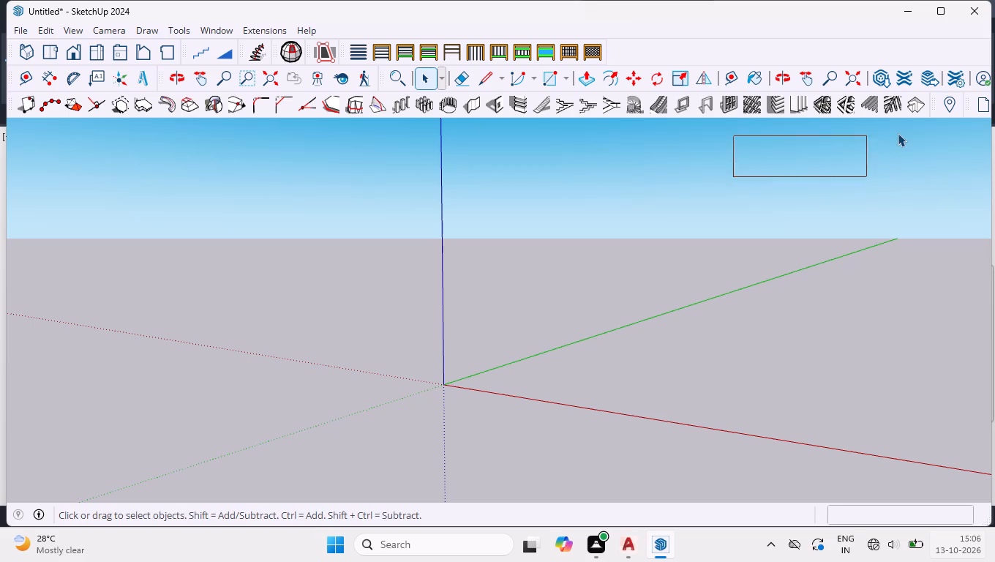
pyautogui.moveTo(898, 133); pyautogui.dragTo(898, 132)
pyautogui.moveTo(969, 102); pyautogui.dragTo(608, 55)
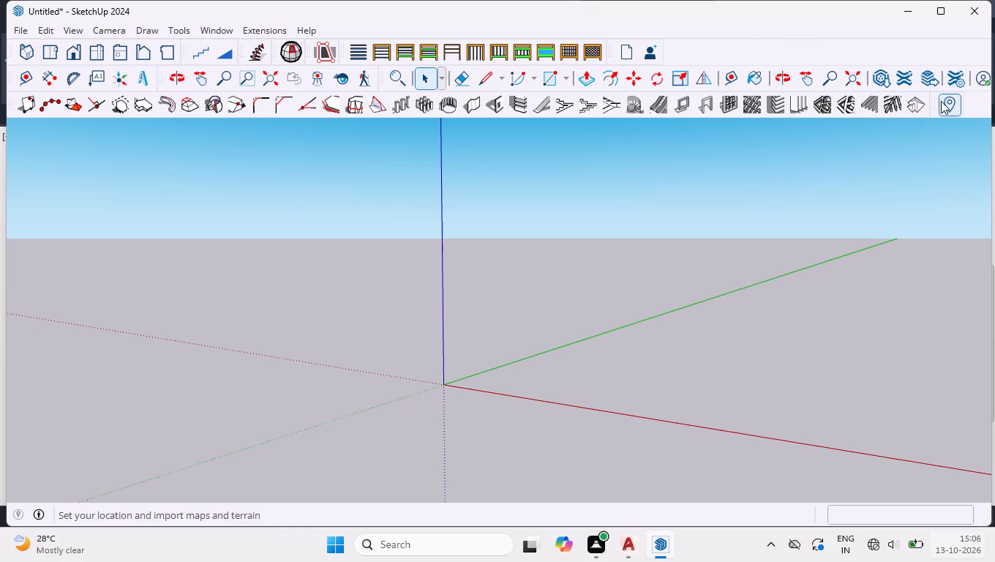
pyautogui.moveTo(936, 99); pyautogui.dragTo(761, 67)
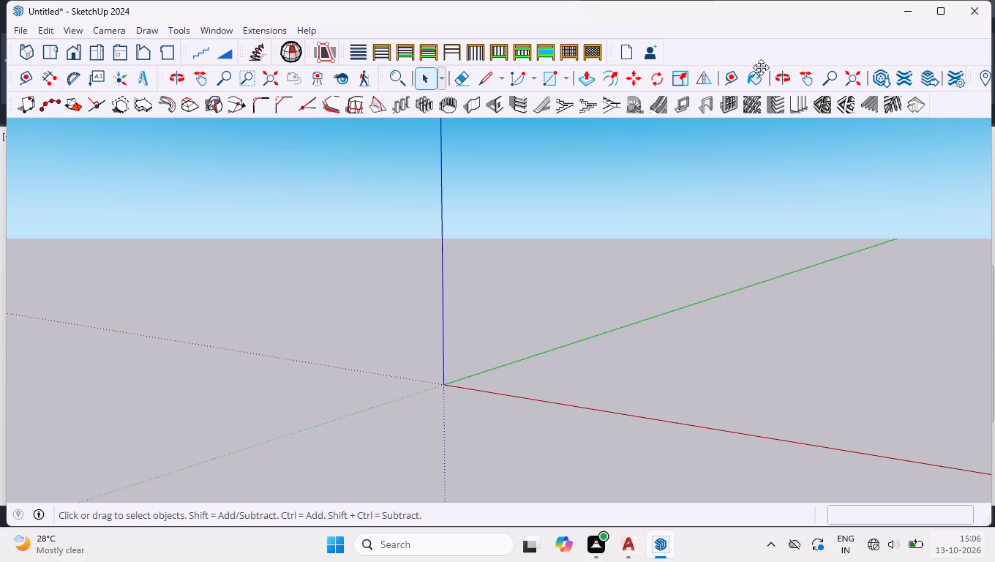
pyautogui.moveTo(761, 67); pyautogui.dragTo(641, 53)
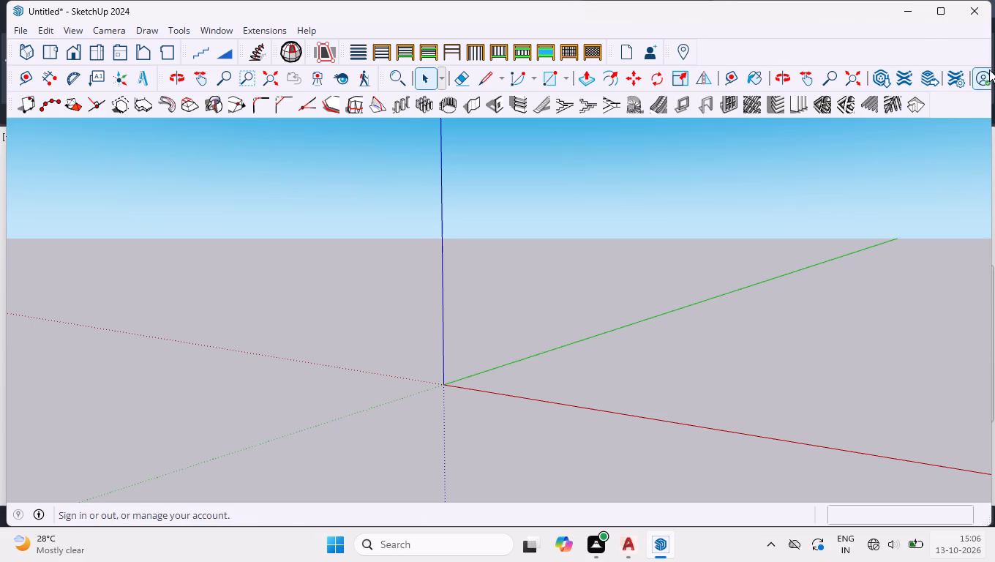
# Widen the SketchUp window so it spans the full width of the screen.
pyautogui.moveTo(992, 55); pyautogui.dragTo(994, 45)
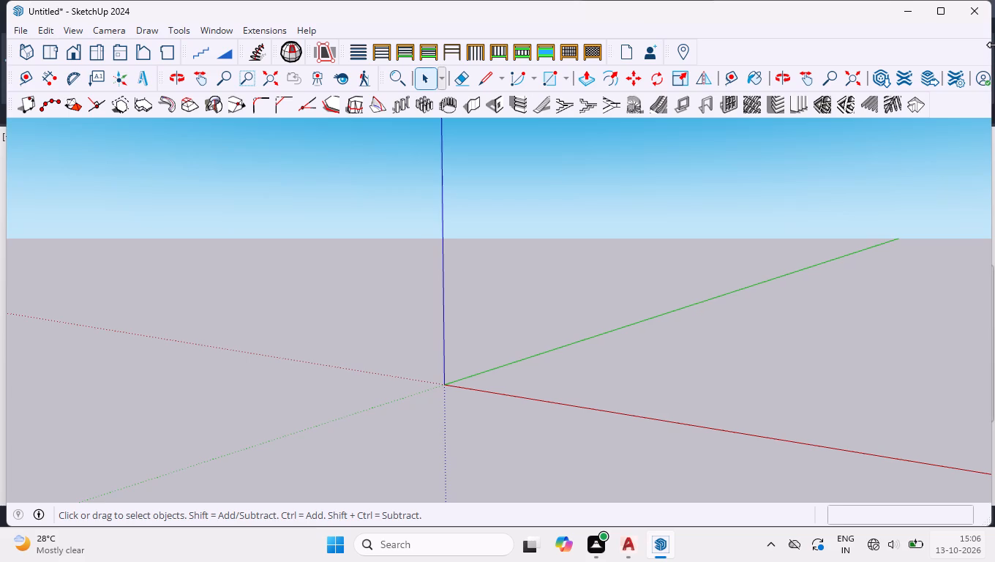
pyautogui.moveTo(994, 45); pyautogui.dragTo(994, 39)
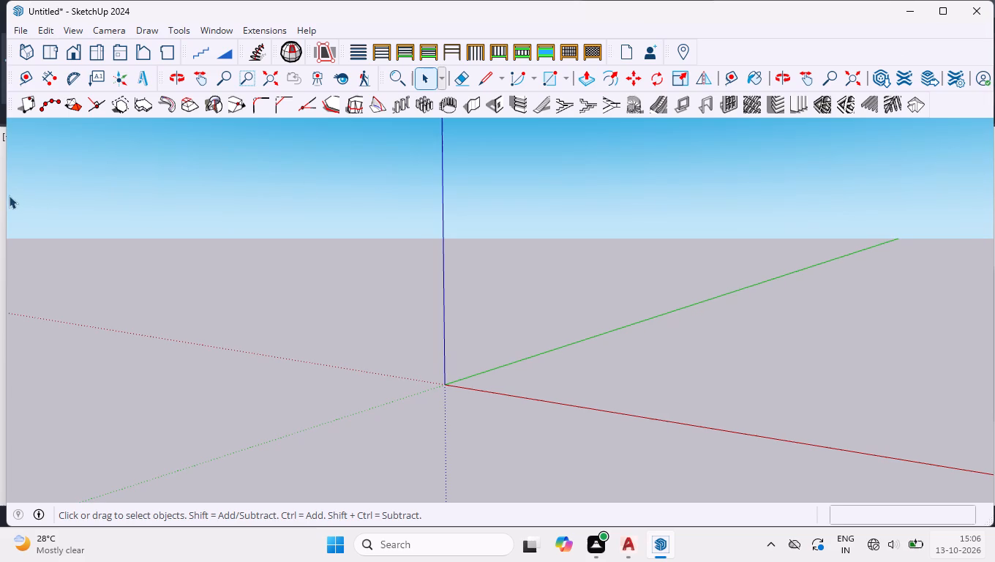
pyautogui.moveTo(4, 190); pyautogui.dragTo(0, 198)
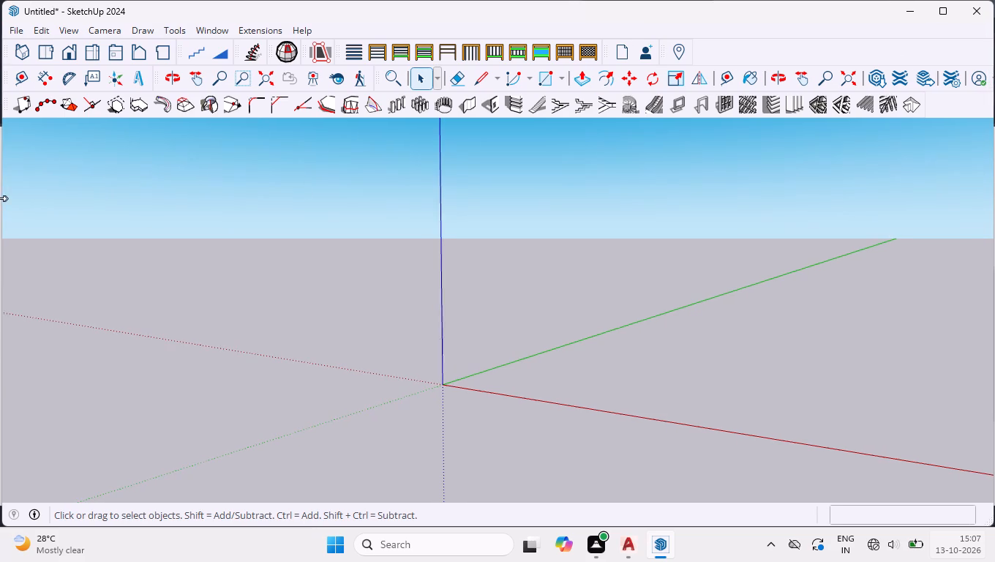
pyautogui.moveTo(0, 198); pyautogui.dragTo(6, 198)
pyautogui.moveTo(7, 192); pyautogui.dragTo(0, 191)
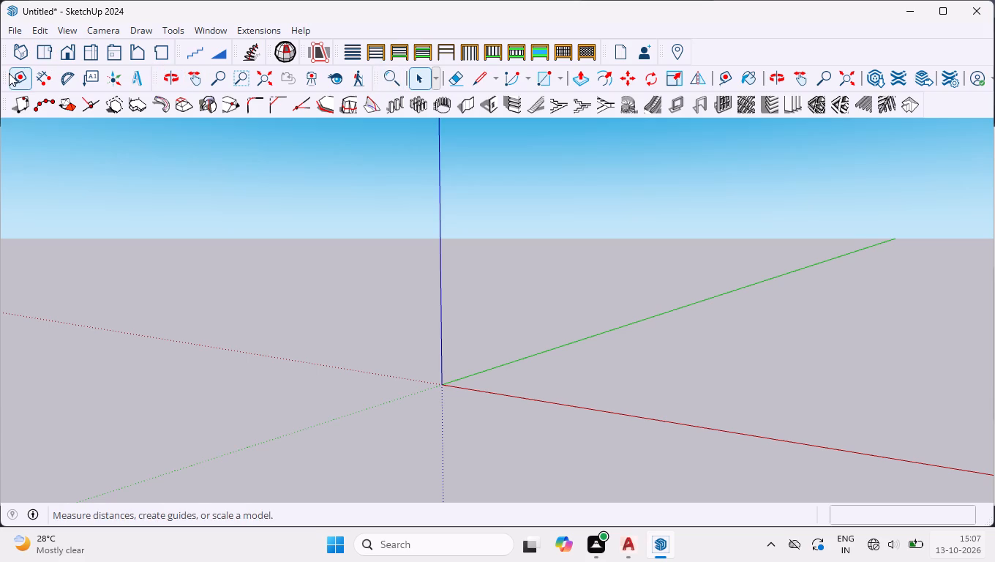
# Move the Construction toolbar to the end of the first toolbar row, after Add Location.
pyautogui.moveTo(5, 76); pyautogui.dragTo(381, 9)
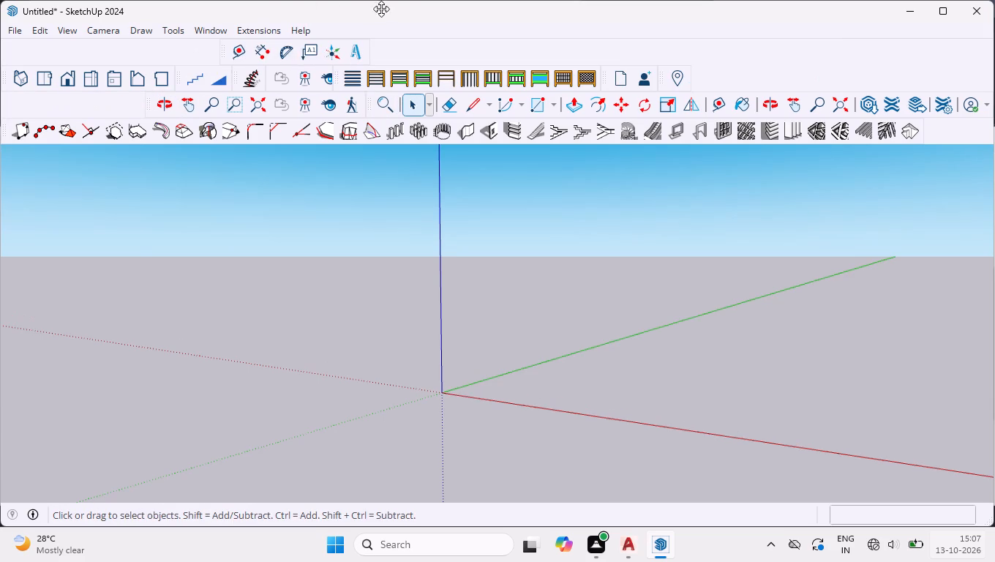
pyautogui.moveTo(381, 9); pyautogui.dragTo(694, 45)
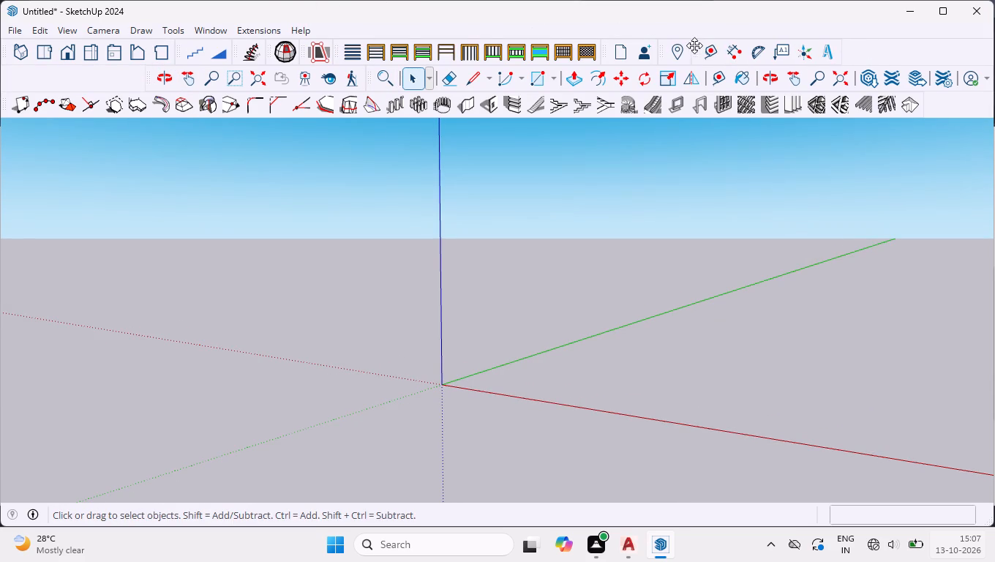
pyautogui.moveTo(694, 45); pyautogui.dragTo(694, 44)
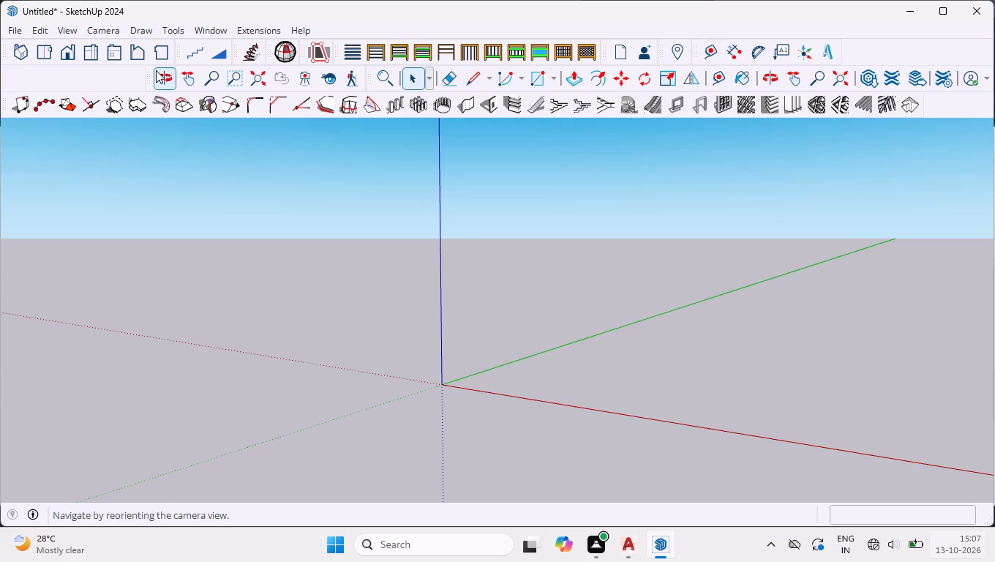
# Shift the Camera and Getting Started toolbars to the start of the second row, closing the gaps between them.
pyautogui.moveTo(149, 75); pyautogui.dragTo(53, 73)
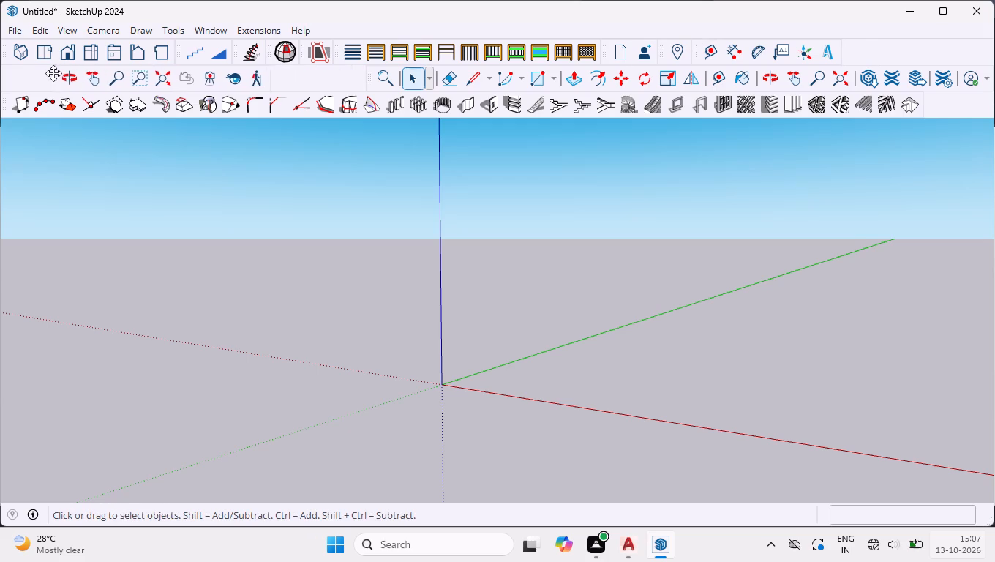
pyautogui.moveTo(53, 73); pyautogui.dragTo(5, 78)
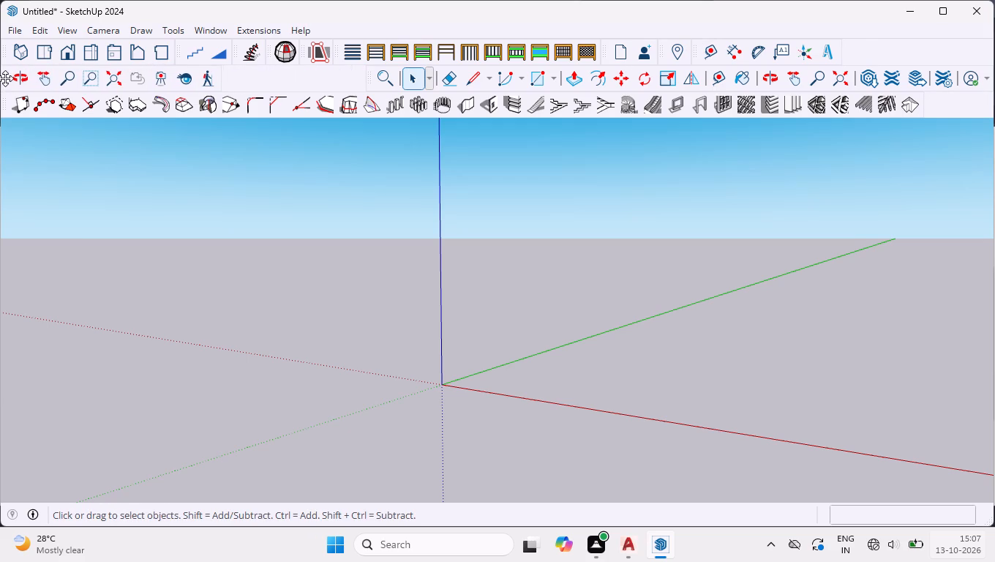
pyautogui.moveTo(372, 81); pyautogui.dragTo(276, 80)
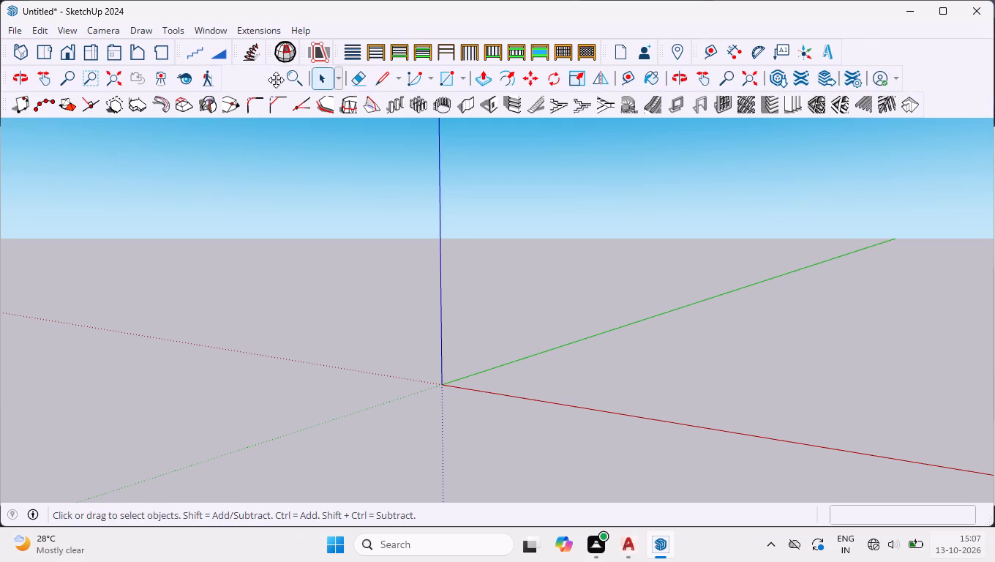
pyautogui.moveTo(276, 80); pyautogui.dragTo(218, 79)
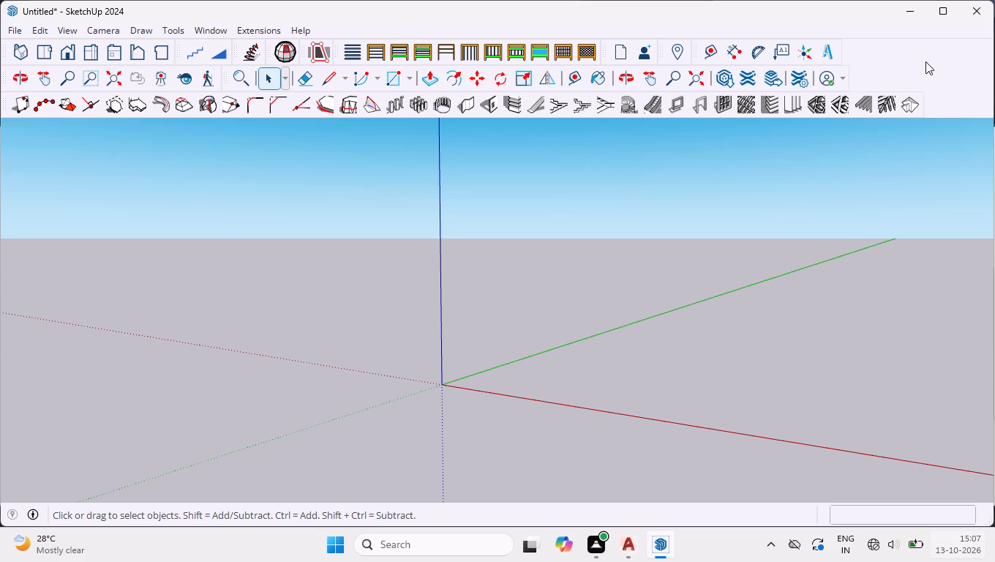
pyautogui.click(928, 60)
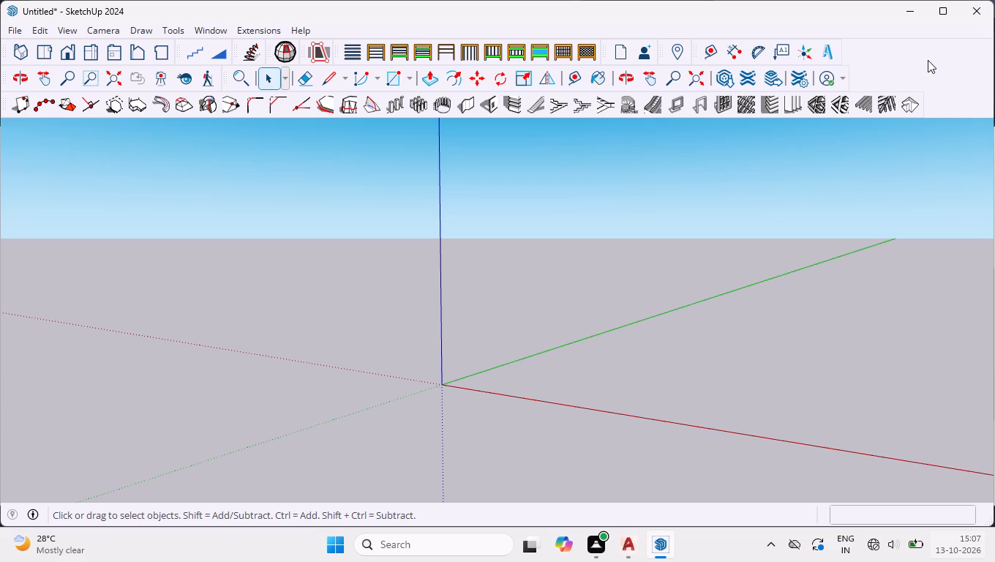
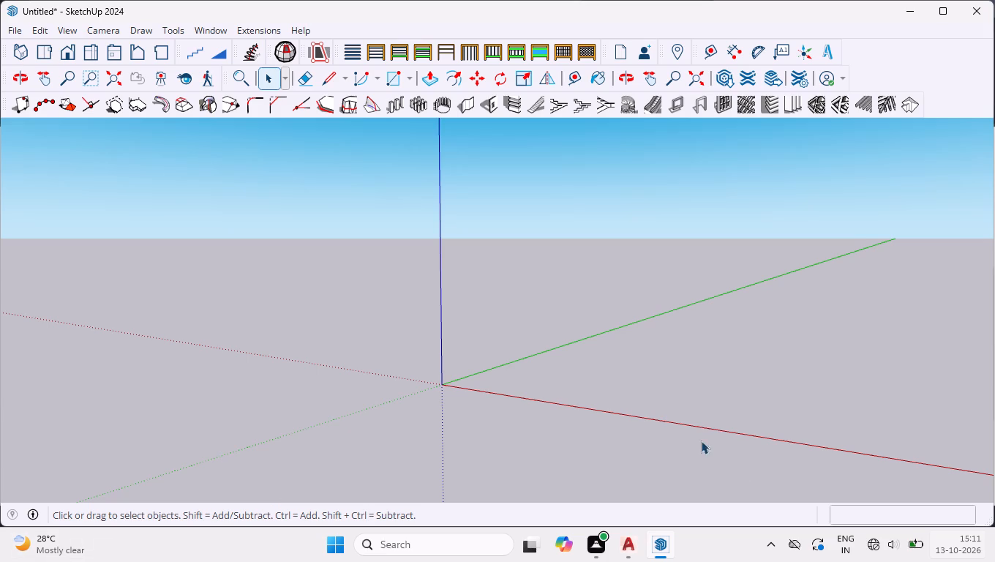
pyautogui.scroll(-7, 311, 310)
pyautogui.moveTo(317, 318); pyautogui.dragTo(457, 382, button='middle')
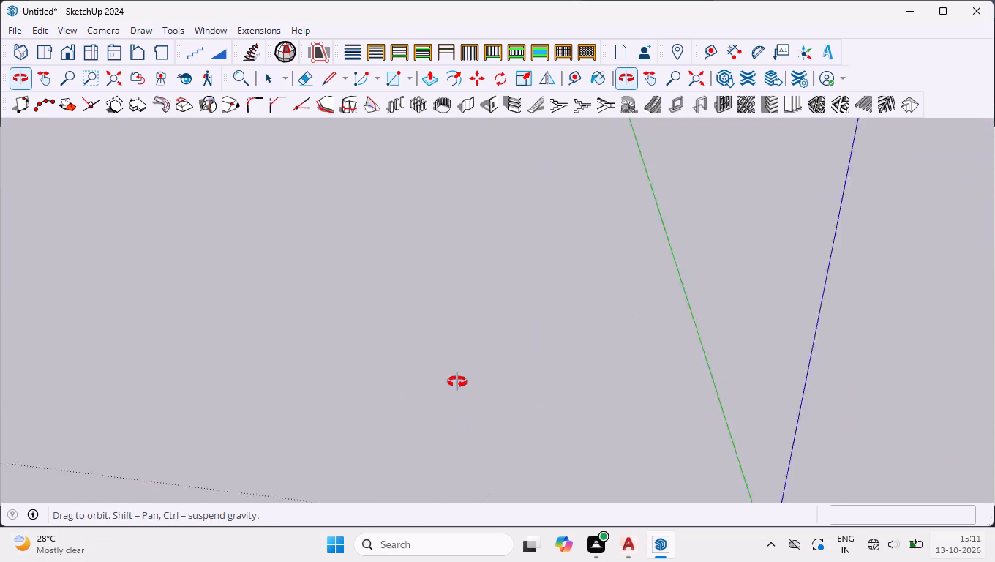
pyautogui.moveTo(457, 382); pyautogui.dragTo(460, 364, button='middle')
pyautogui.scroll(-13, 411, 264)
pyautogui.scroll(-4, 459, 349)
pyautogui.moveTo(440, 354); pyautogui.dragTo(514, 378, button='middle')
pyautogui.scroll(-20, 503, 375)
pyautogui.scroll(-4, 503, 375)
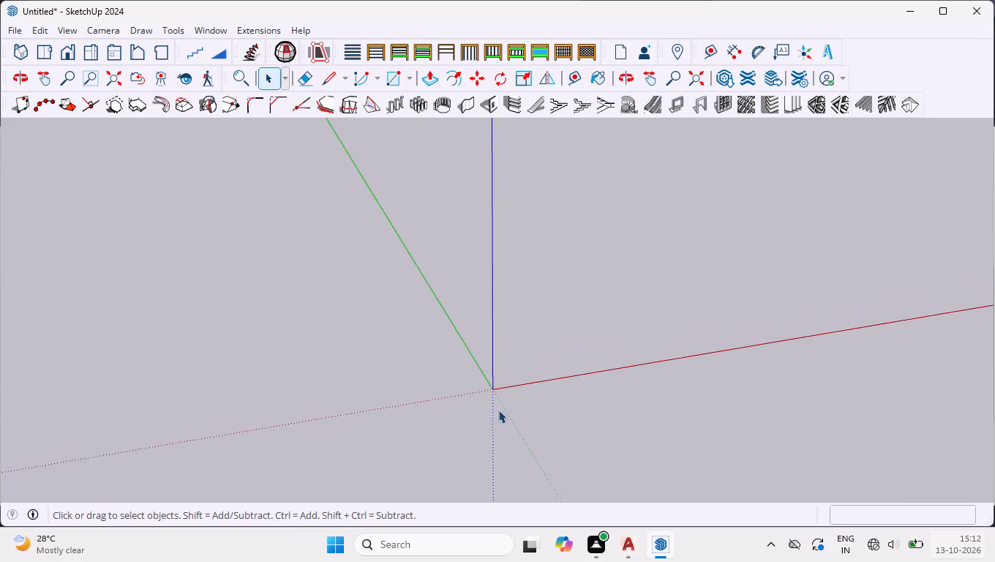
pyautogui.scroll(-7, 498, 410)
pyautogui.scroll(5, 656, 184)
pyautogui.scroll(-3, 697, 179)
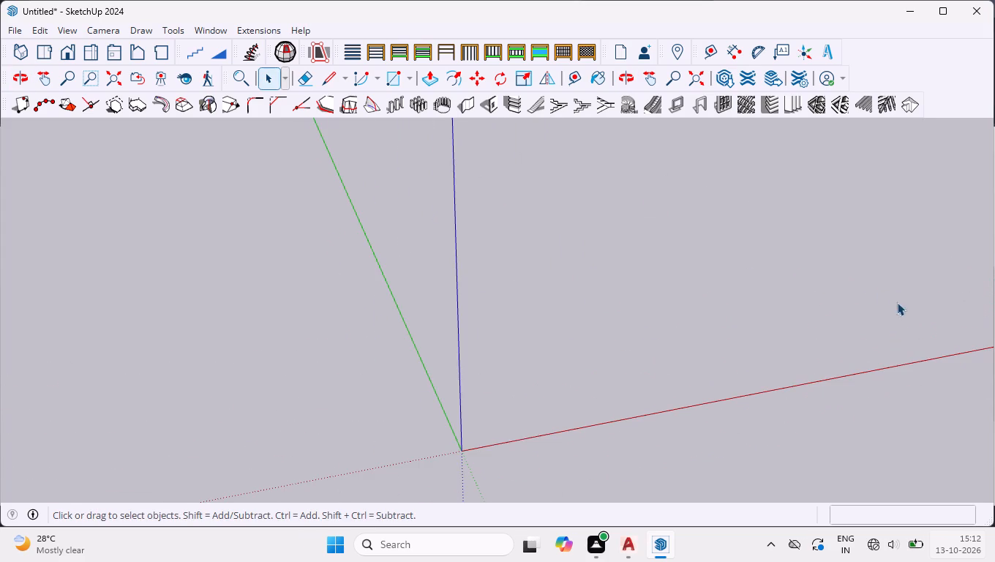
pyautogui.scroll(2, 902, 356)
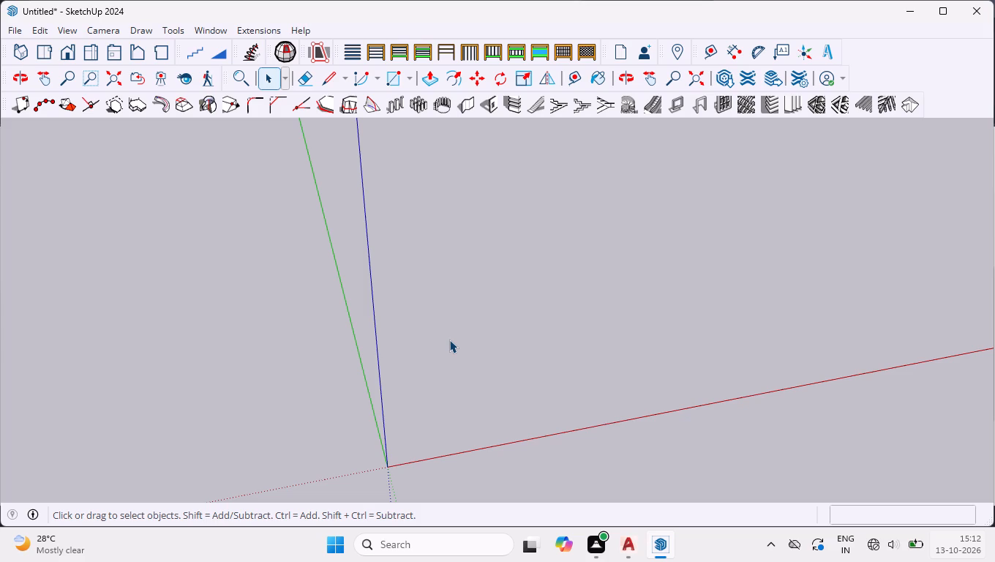
# Display the Sandbox terrain tools as a floating palette over the modelling area.
pyautogui.rightClick(958, 91)
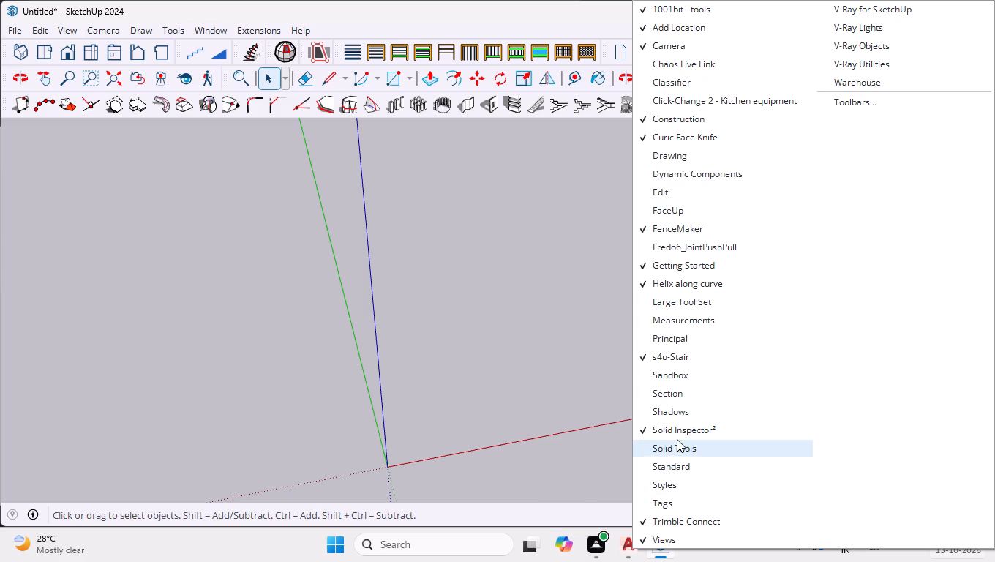
pyautogui.click(678, 378)
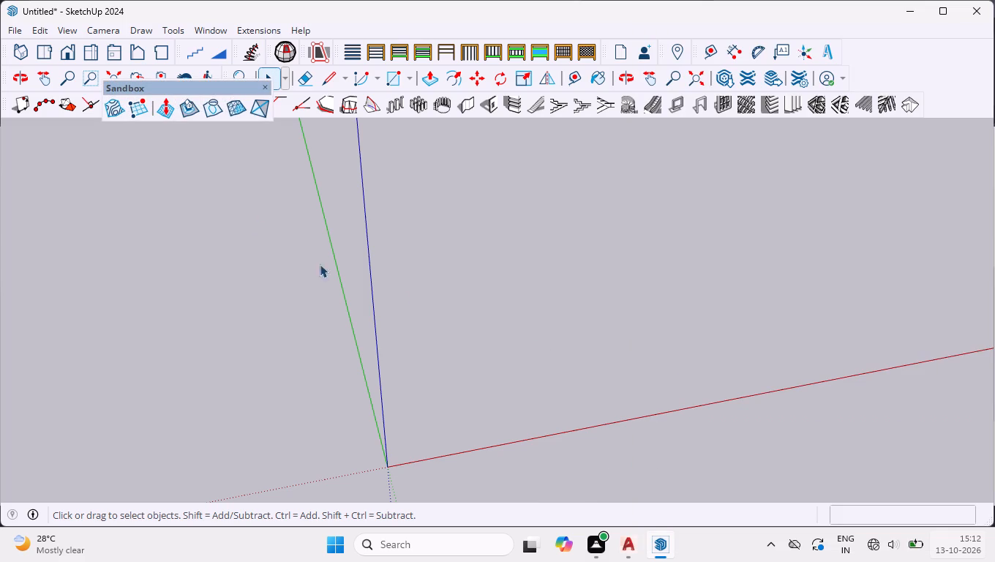
pyautogui.moveTo(177, 86); pyautogui.dragTo(143, 146)
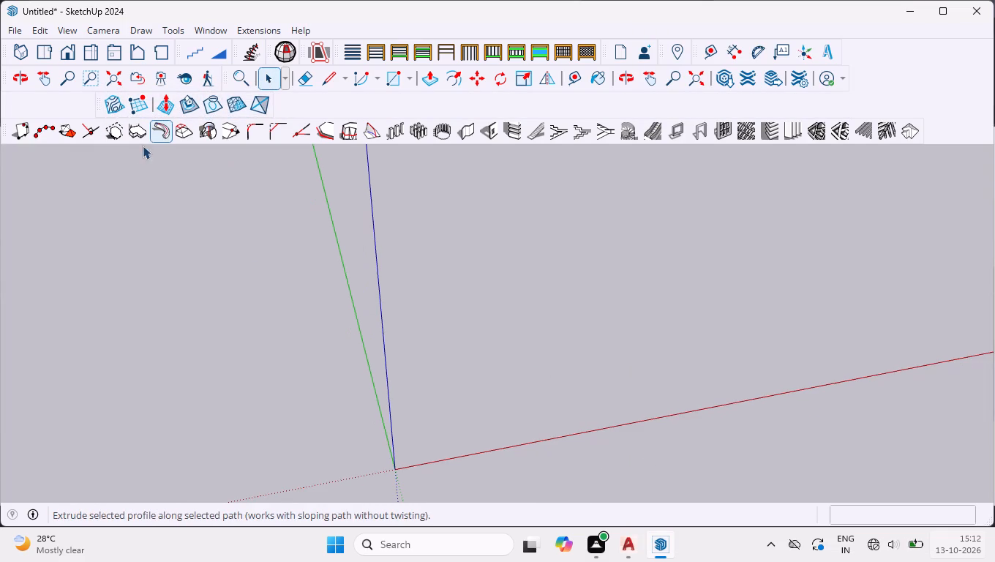
pyautogui.moveTo(143, 146); pyautogui.dragTo(133, 159)
pyautogui.moveTo(99, 97); pyautogui.dragTo(94, 151)
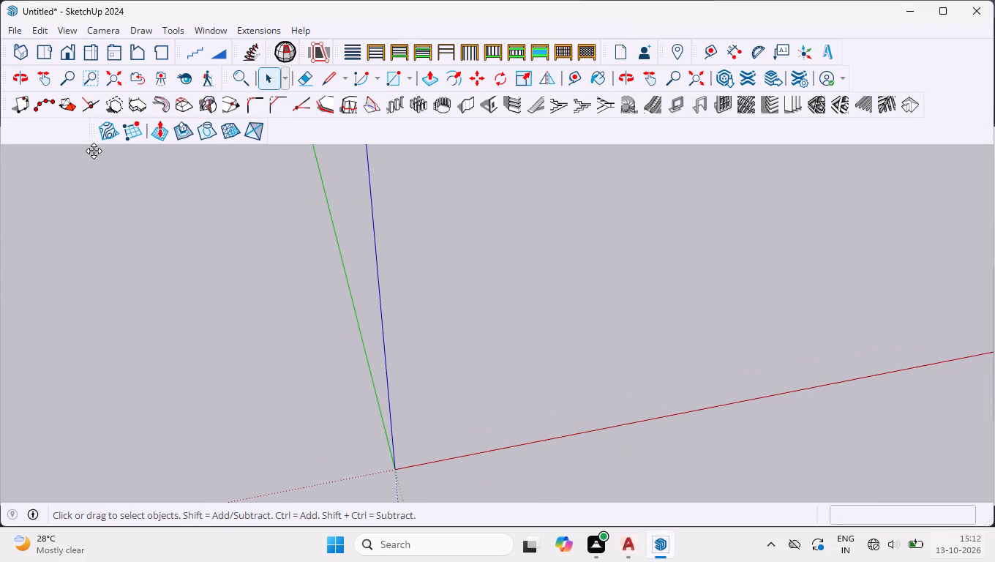
pyautogui.moveTo(94, 151); pyautogui.dragTo(42, 150)
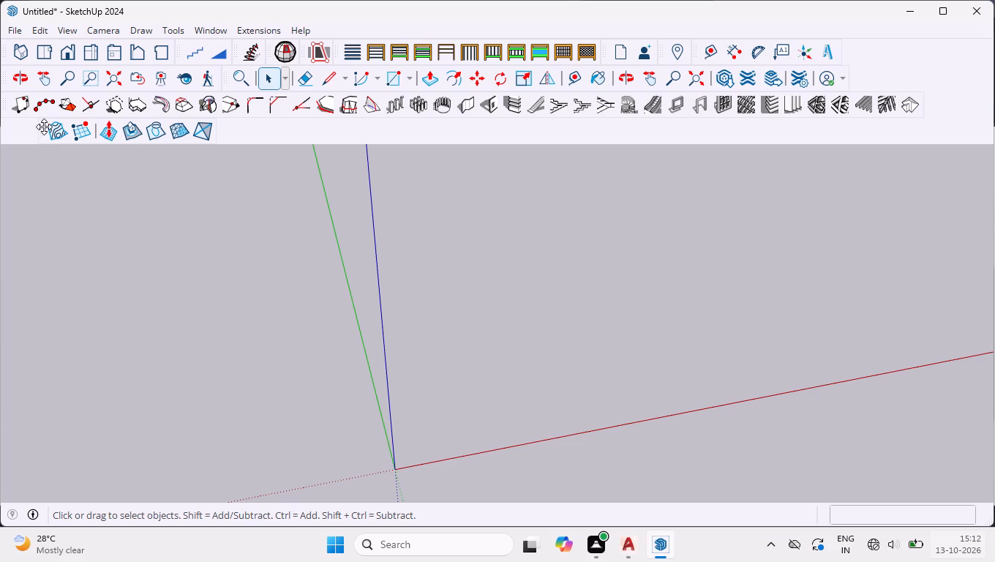
pyautogui.moveTo(45, 127); pyautogui.dragTo(80, 201)
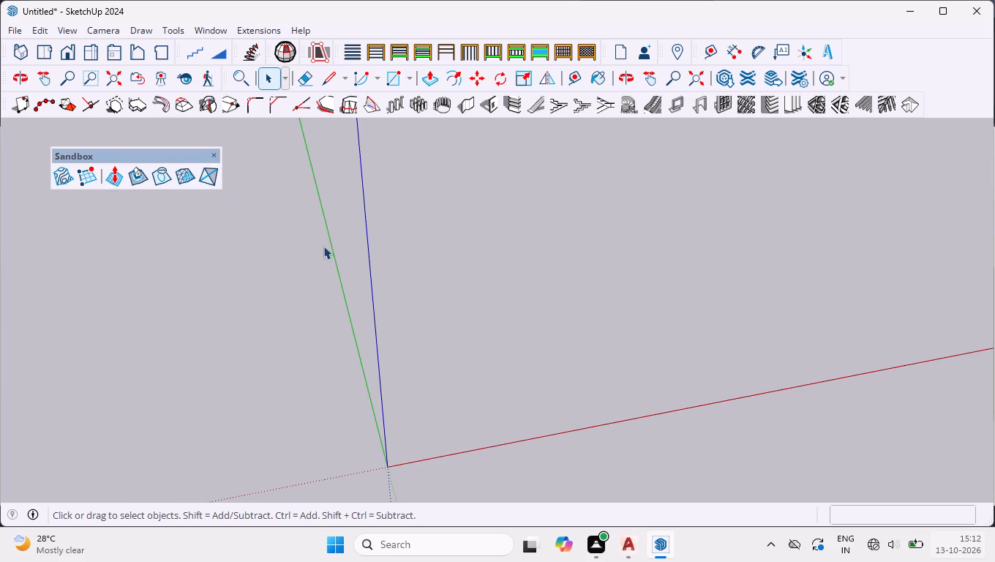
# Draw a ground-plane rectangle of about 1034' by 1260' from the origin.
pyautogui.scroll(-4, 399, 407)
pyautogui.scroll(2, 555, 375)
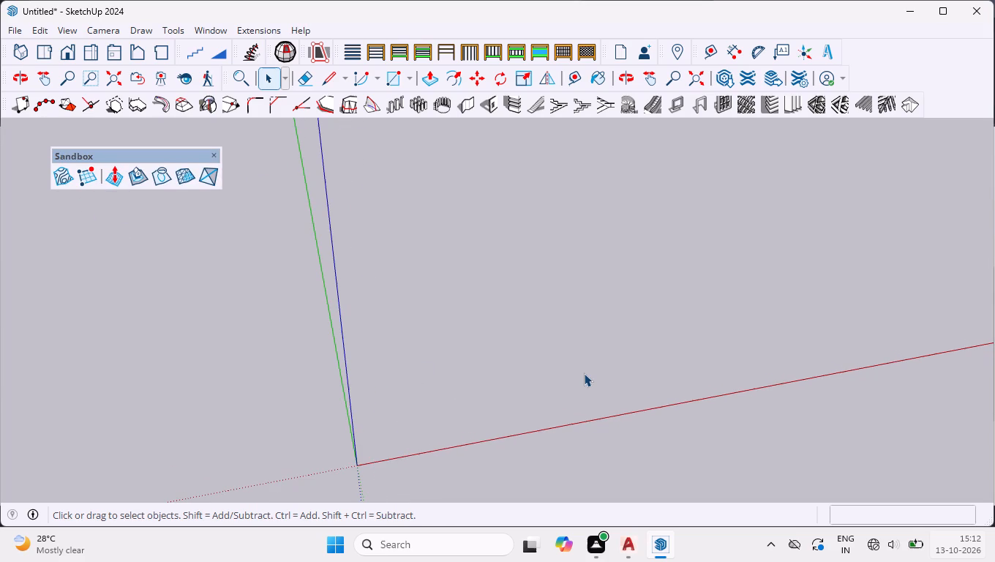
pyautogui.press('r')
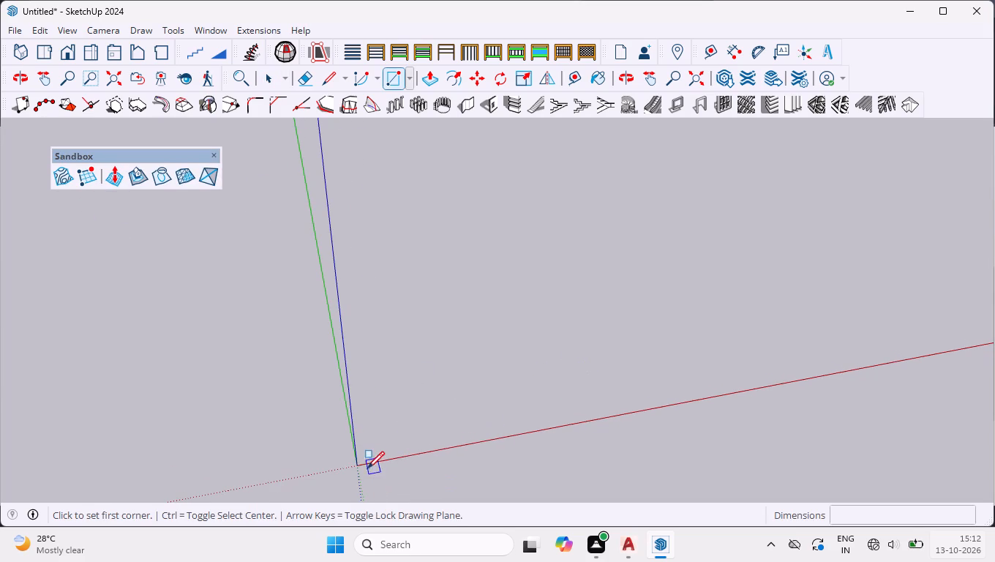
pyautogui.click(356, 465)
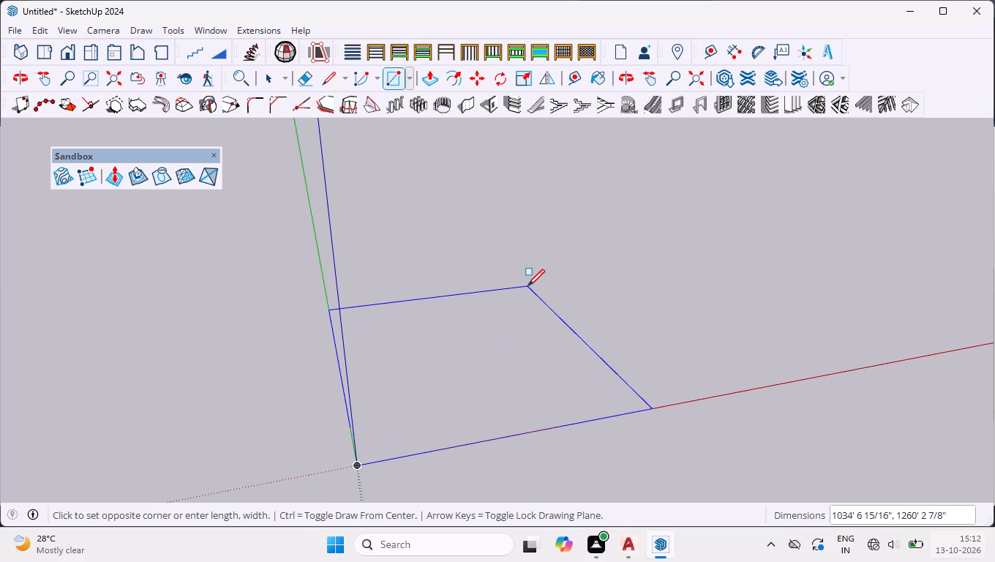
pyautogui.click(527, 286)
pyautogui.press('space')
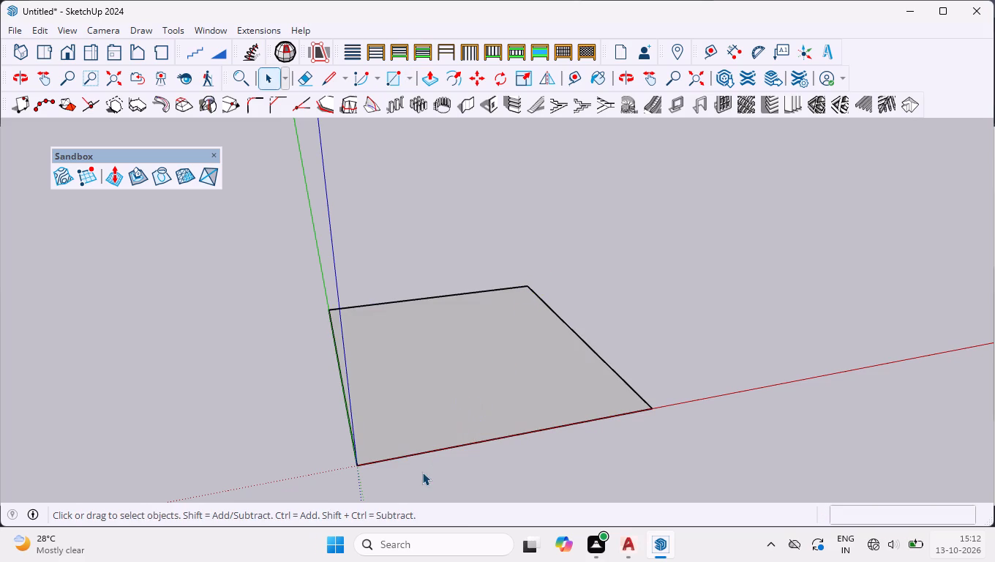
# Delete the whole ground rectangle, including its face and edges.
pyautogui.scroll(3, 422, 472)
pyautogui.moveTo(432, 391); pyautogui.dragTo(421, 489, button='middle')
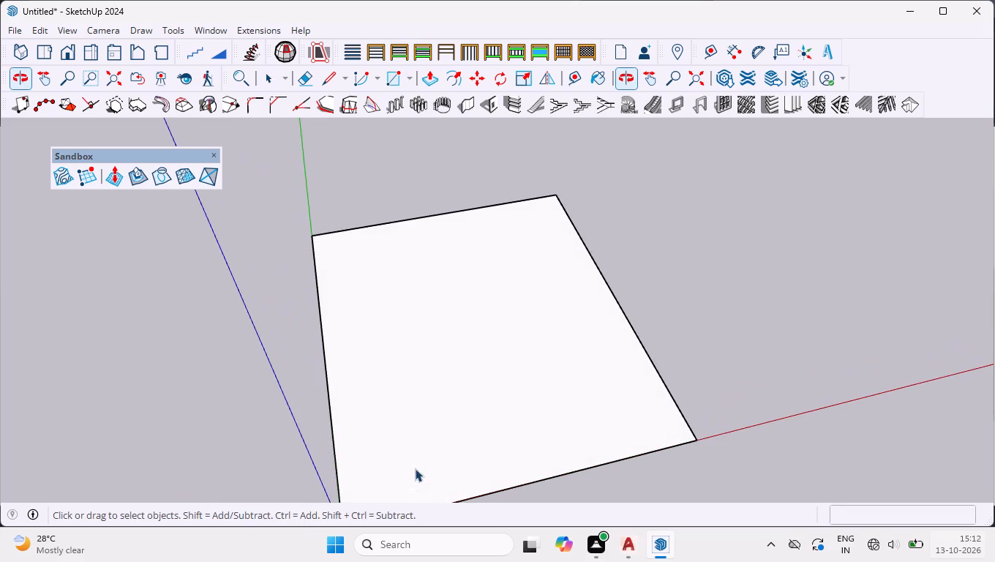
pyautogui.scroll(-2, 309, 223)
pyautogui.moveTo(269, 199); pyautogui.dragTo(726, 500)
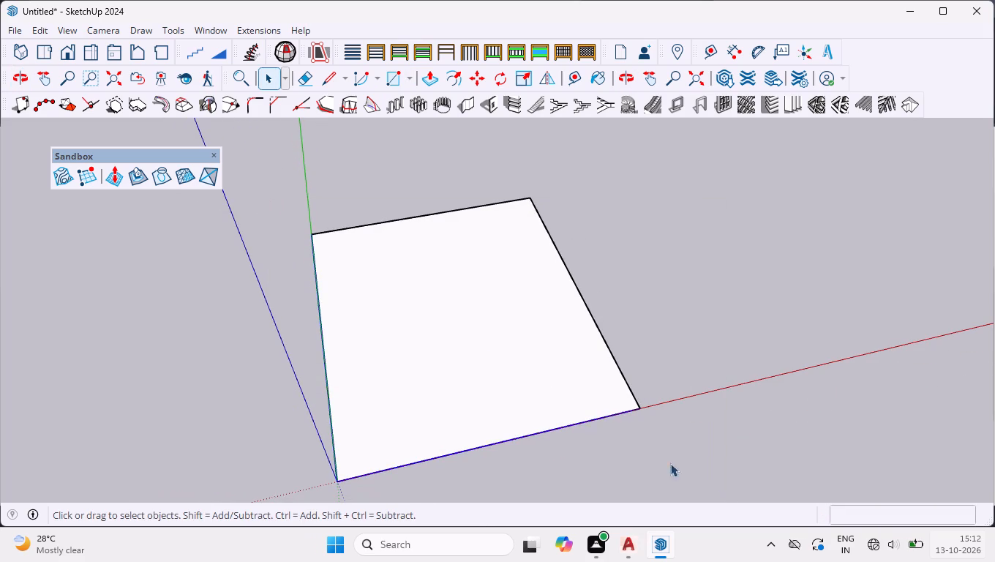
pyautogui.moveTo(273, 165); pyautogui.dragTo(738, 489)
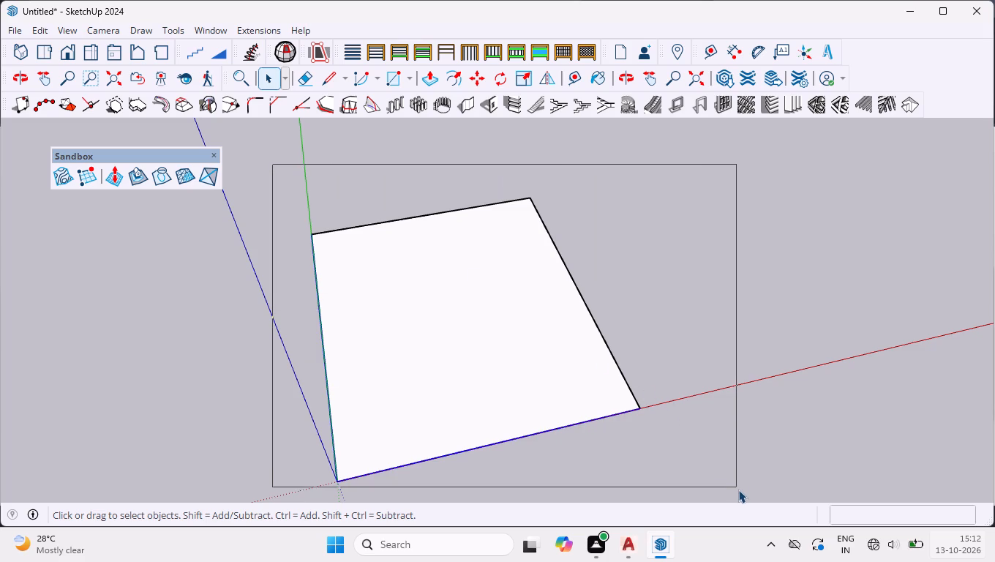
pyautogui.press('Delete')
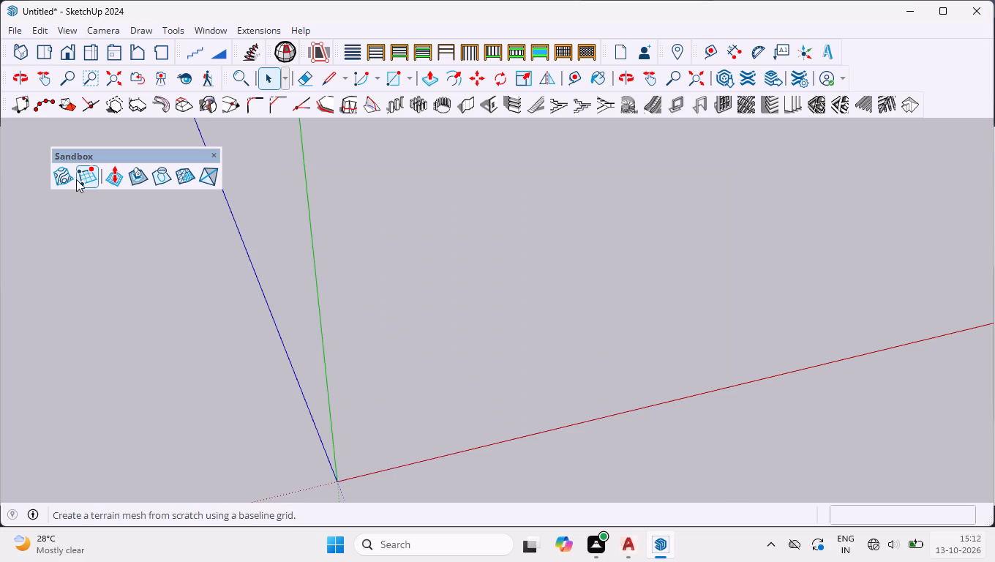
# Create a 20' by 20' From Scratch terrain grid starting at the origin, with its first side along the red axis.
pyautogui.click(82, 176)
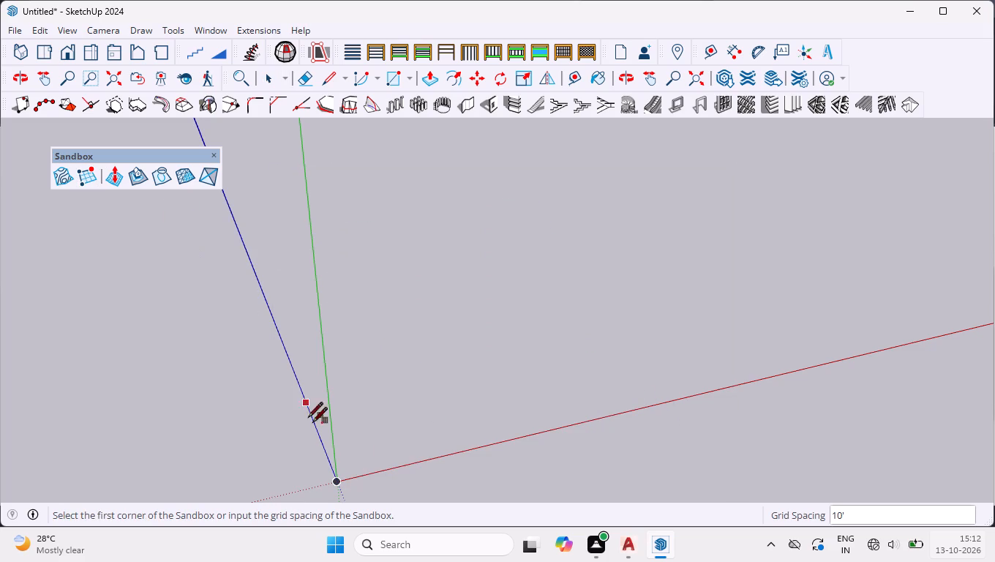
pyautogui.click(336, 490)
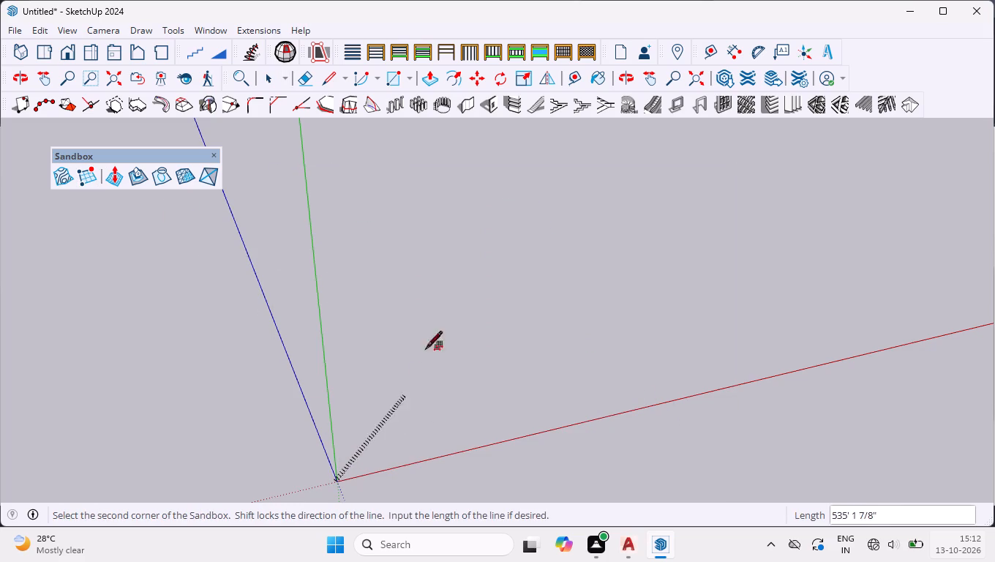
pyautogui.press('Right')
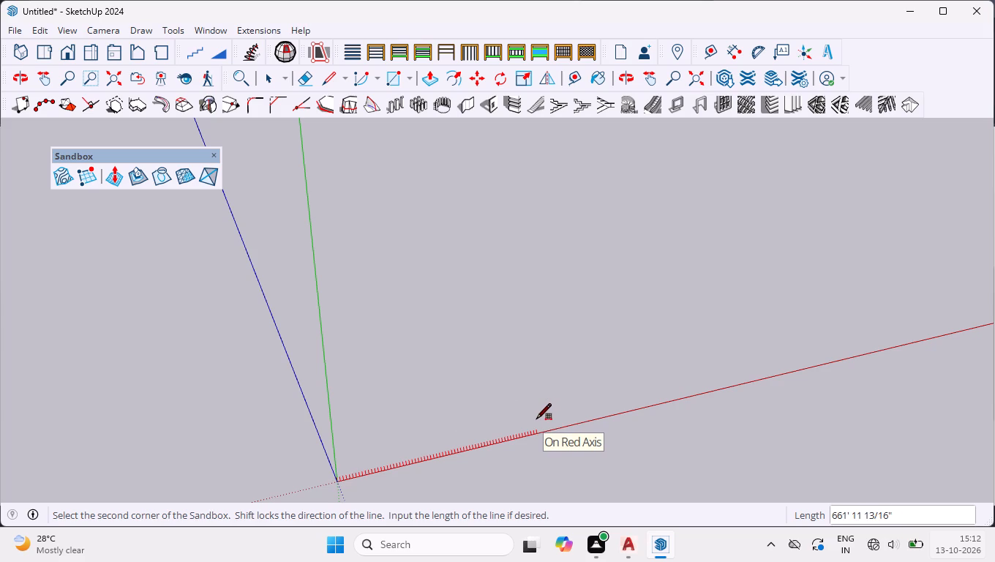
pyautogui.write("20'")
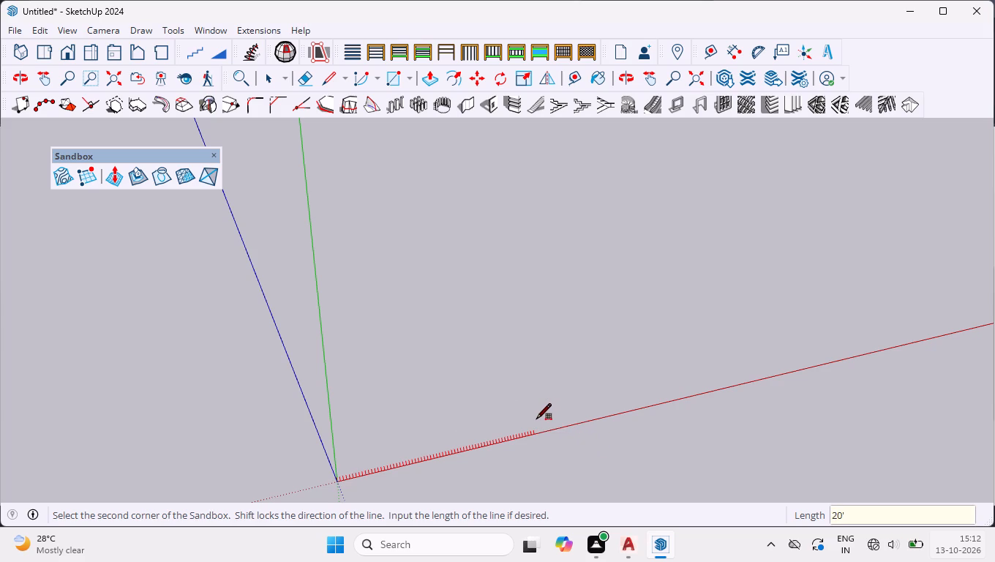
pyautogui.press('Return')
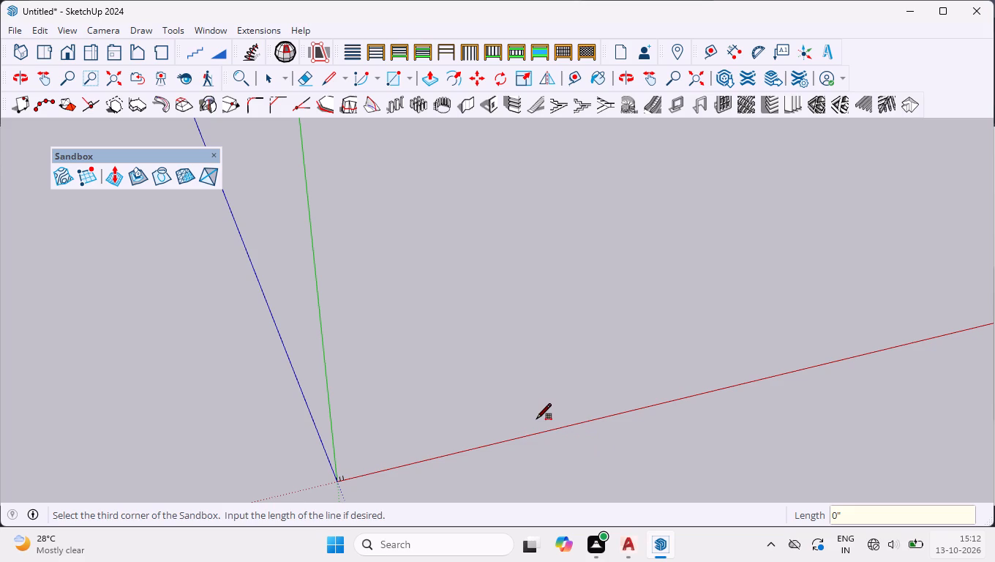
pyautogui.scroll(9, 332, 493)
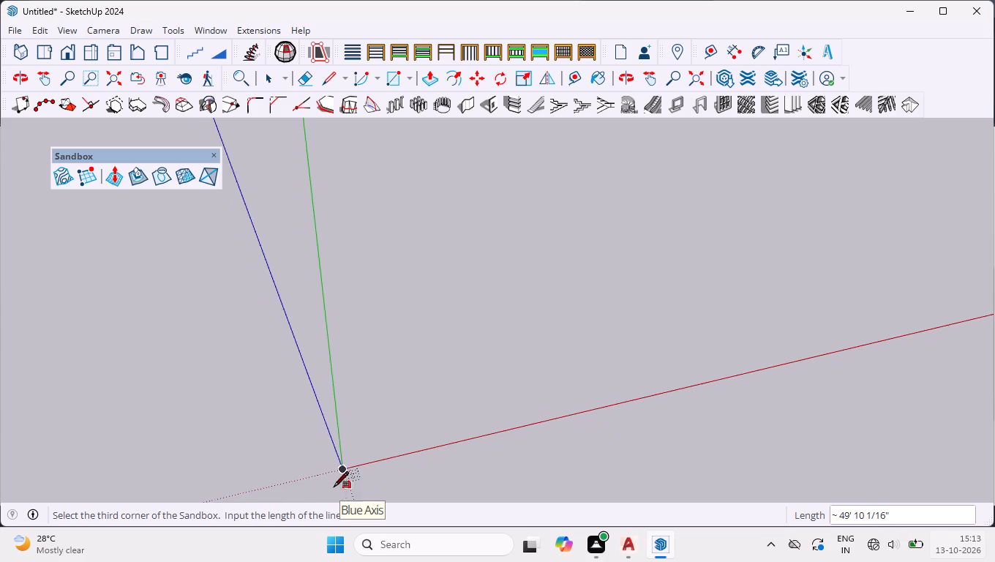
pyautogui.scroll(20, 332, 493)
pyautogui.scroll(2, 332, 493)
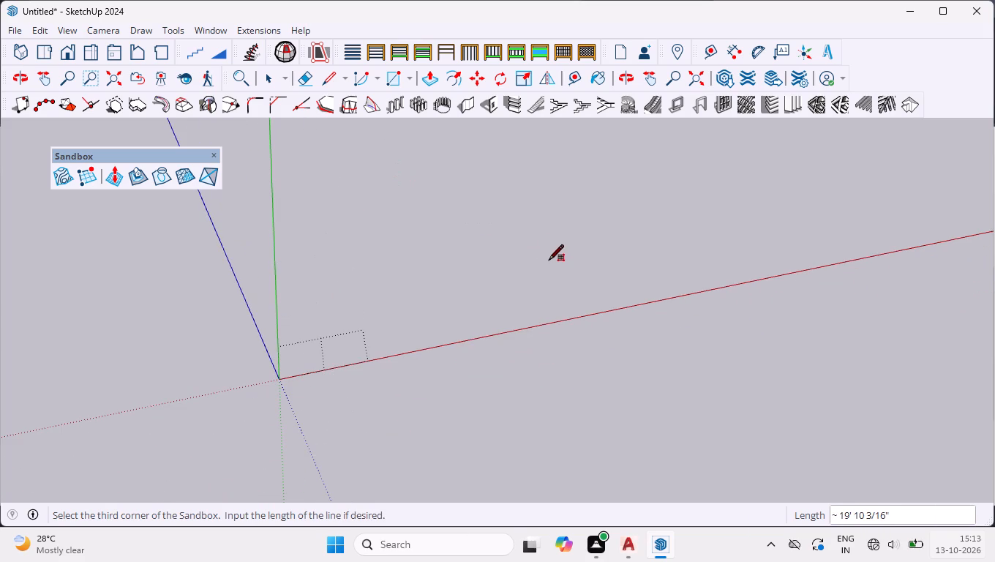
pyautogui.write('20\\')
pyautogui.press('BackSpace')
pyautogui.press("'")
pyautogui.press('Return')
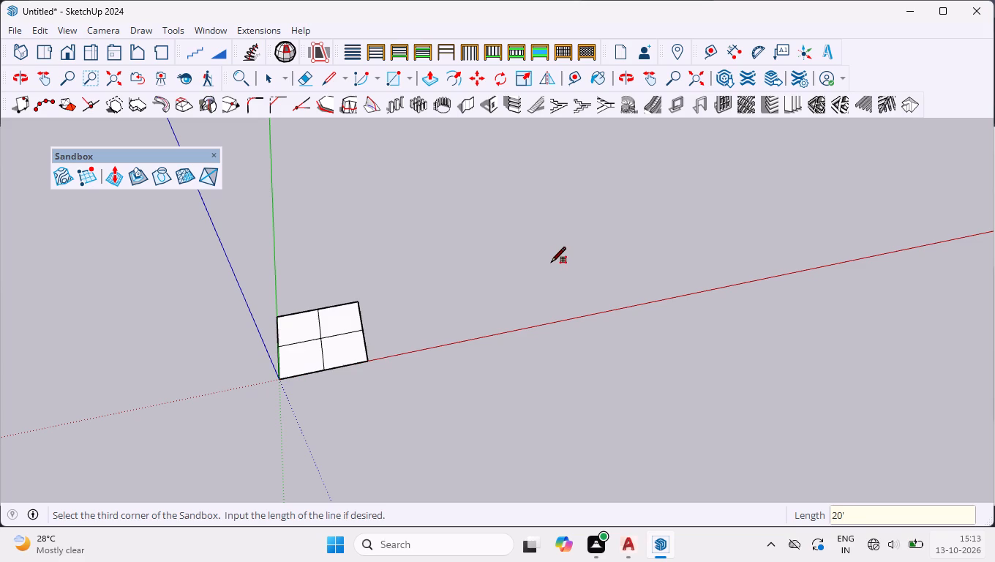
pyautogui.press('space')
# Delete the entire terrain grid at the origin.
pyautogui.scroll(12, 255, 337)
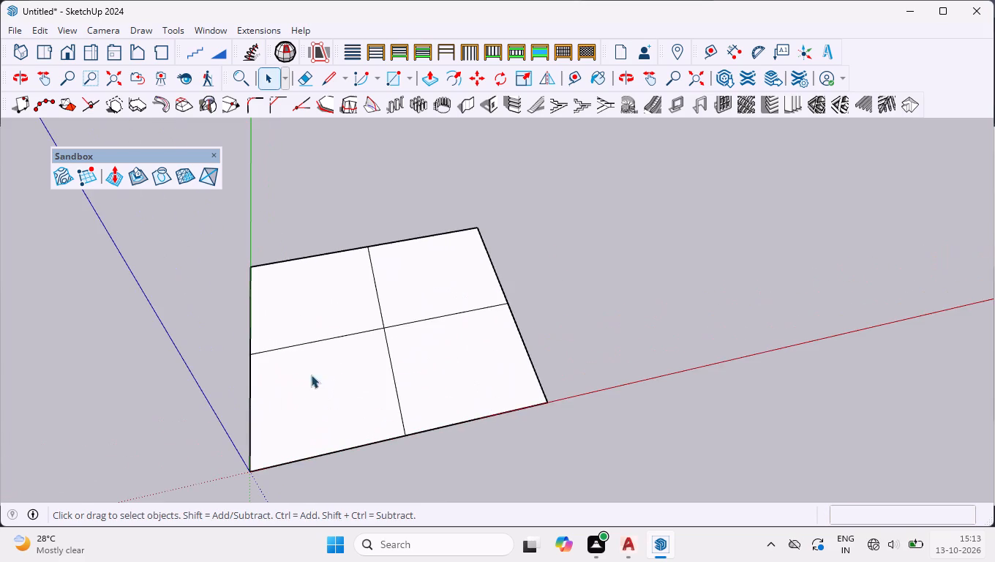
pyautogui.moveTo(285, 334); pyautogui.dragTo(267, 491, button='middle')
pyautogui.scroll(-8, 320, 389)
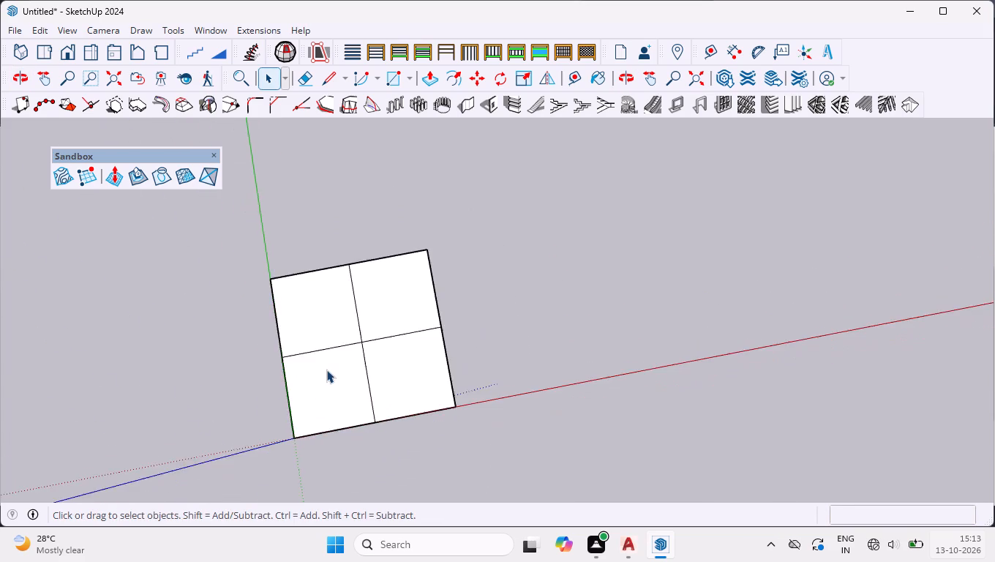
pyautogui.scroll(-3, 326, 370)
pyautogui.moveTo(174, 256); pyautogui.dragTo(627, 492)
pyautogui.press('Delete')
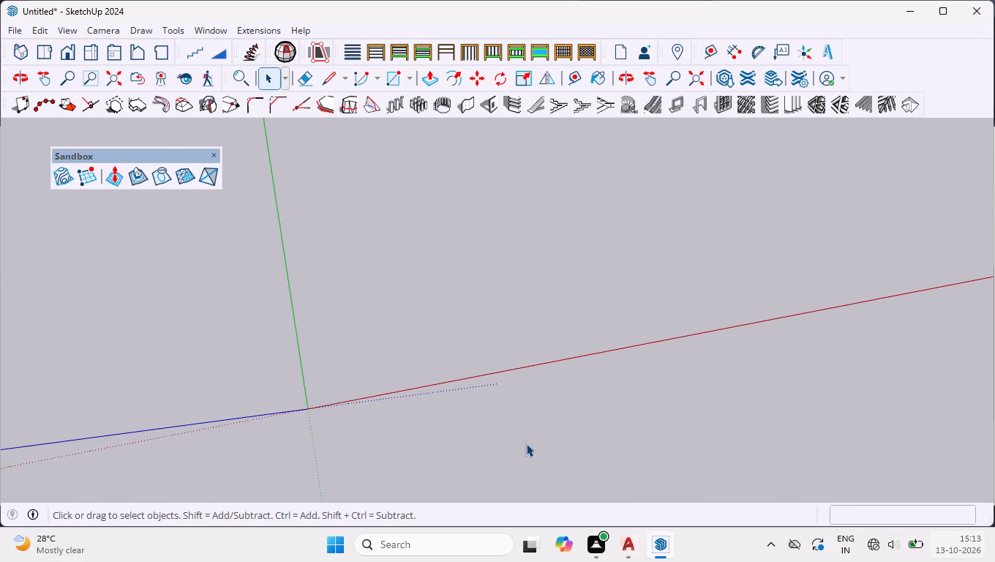
# Create a 20' by 20' From Scratch terrain grid with 1' spacing from the origin, its first side along the red axis.
pyautogui.click(82, 174)
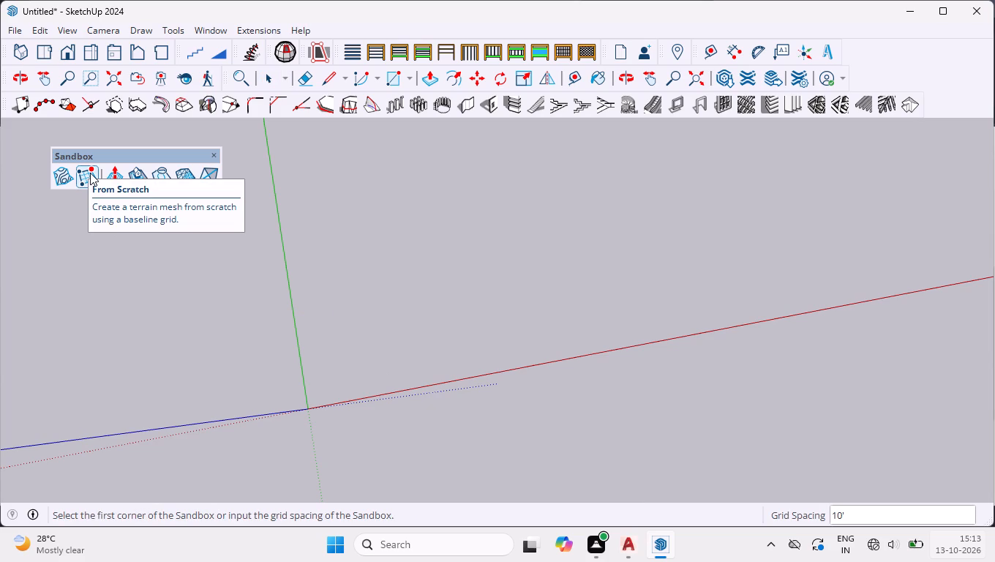
pyautogui.write("1'")
pyautogui.press('Return')
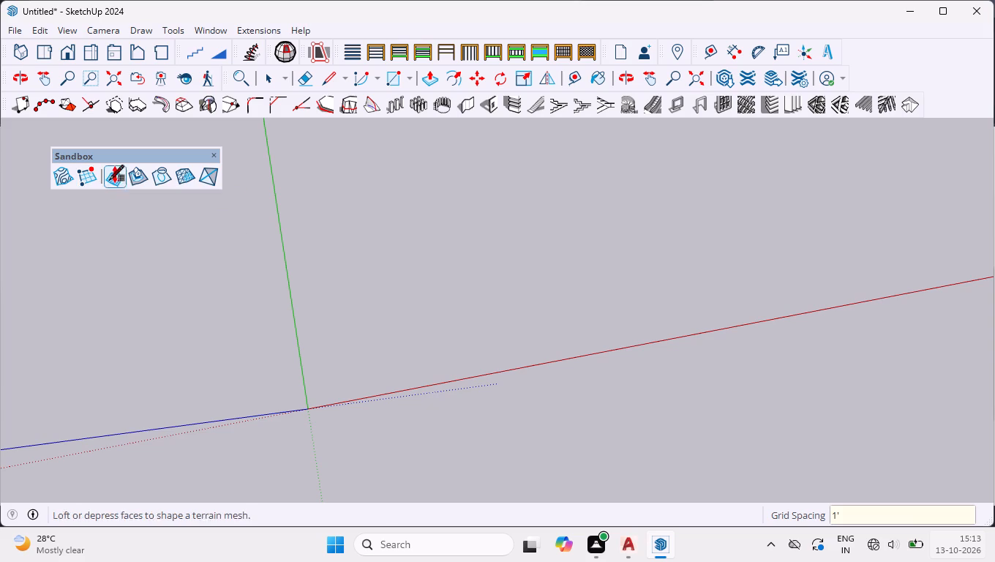
pyautogui.click(307, 416)
pyautogui.press('Right')
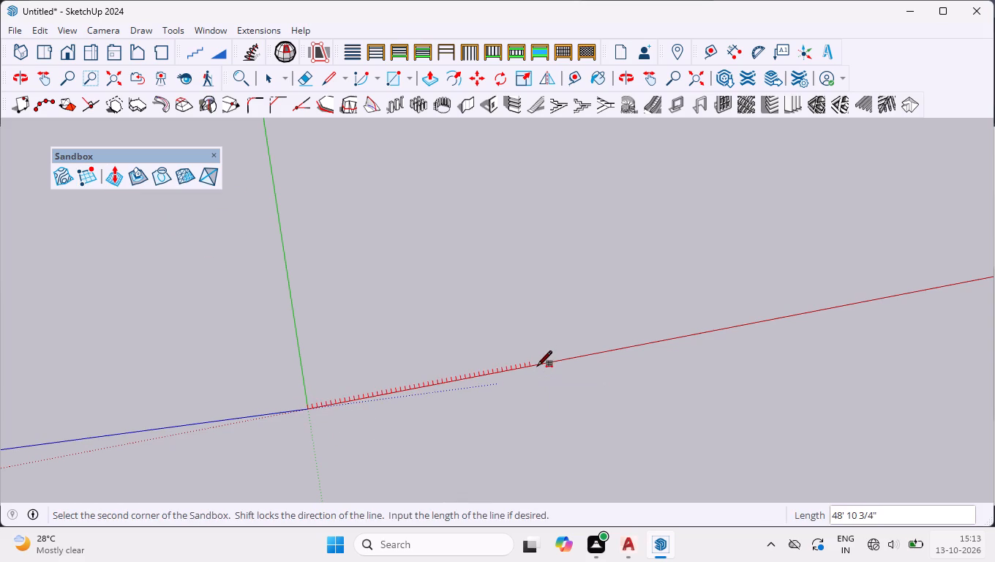
pyautogui.write("20'")
pyautogui.press('Return')
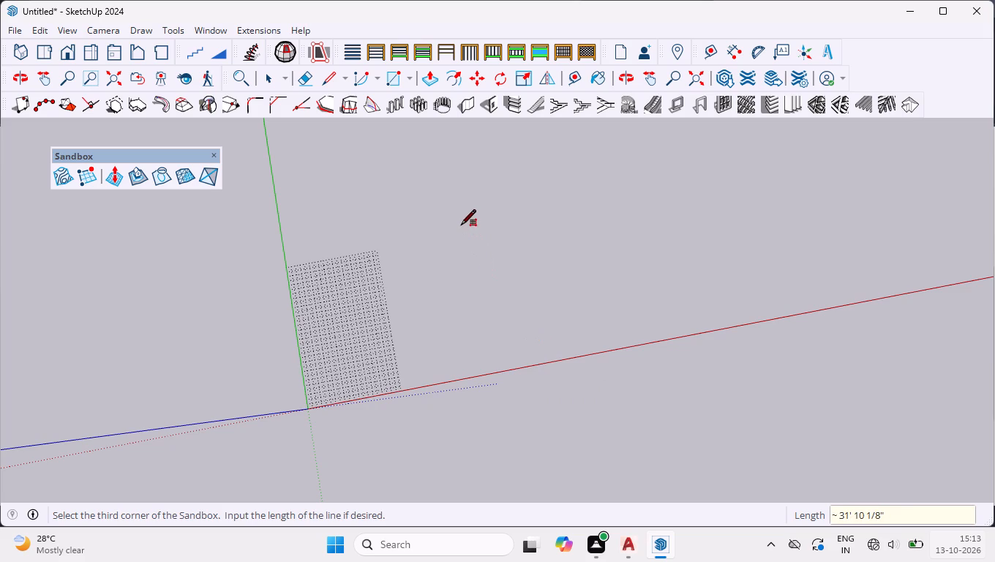
pyautogui.write("20'")
pyautogui.press('Return')
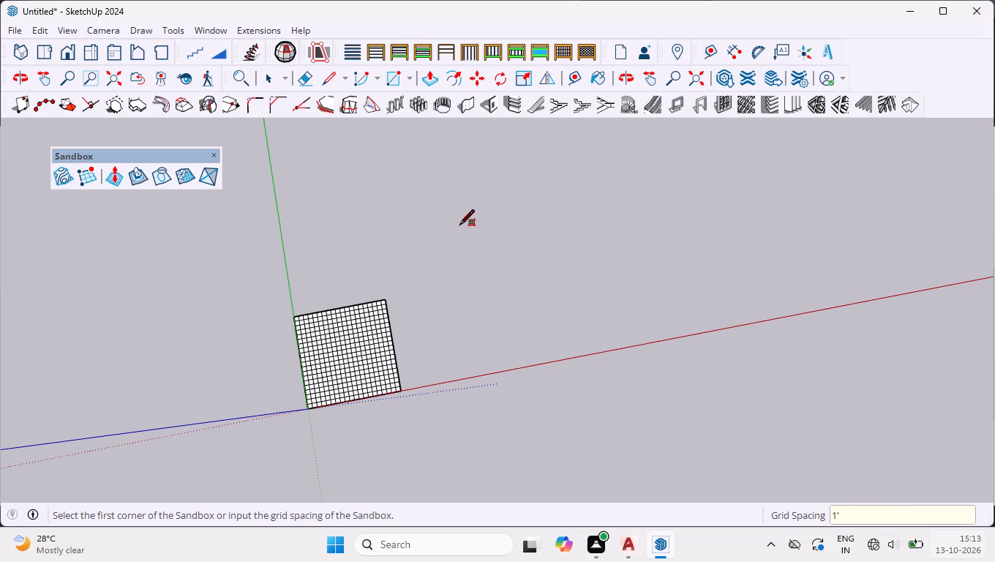
# Examine the new terrain grid from above, squared up to its edge on the red axis.
pyautogui.press('space')
pyautogui.scroll(13, 309, 400)
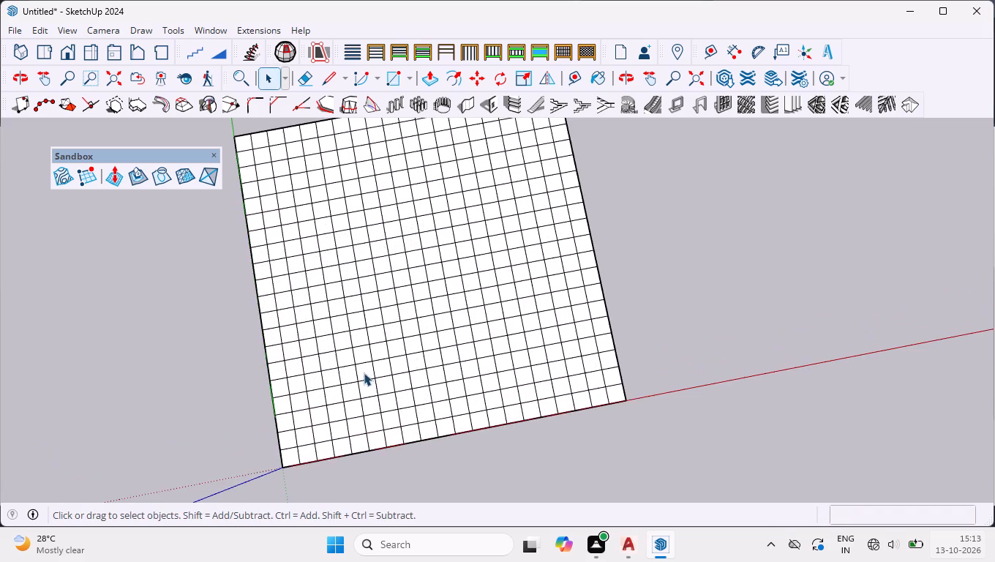
pyautogui.moveTo(416, 393); pyautogui.dragTo(386, 425, button='middle')
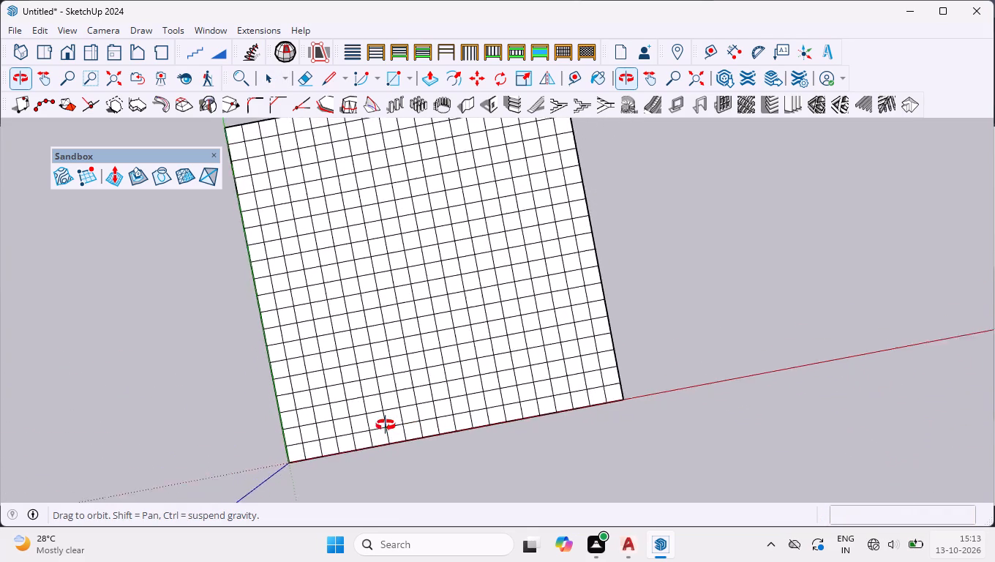
pyautogui.moveTo(386, 425); pyautogui.dragTo(311, 402, button='middle')
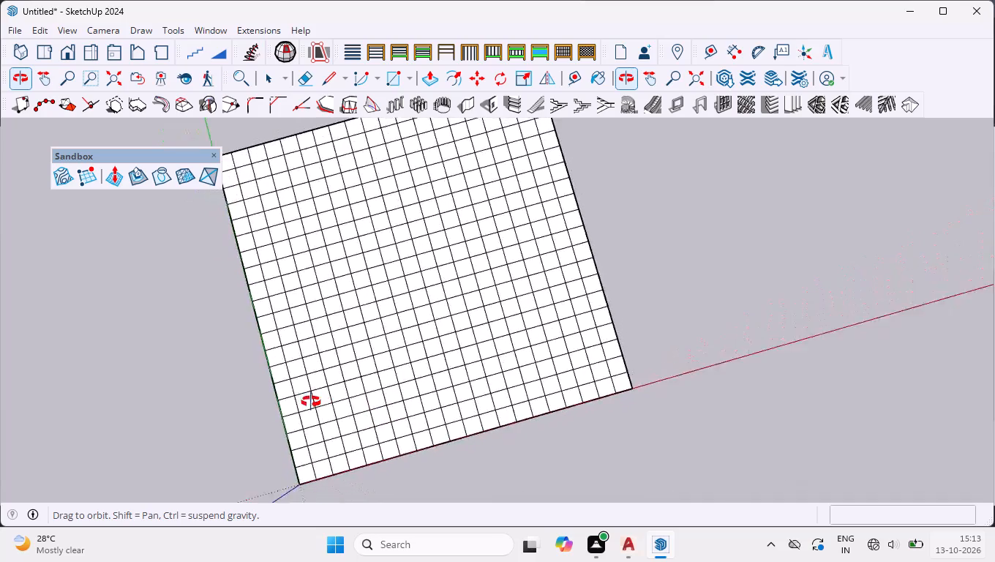
pyautogui.moveTo(311, 402); pyautogui.dragTo(252, 397, button='middle')
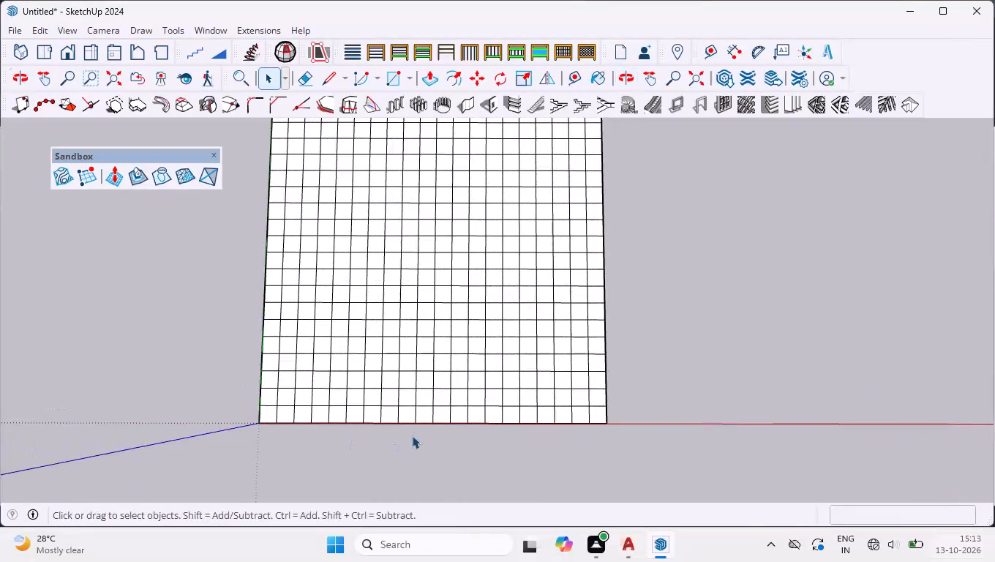
pyautogui.scroll(-5, 413, 432)
pyautogui.scroll(4, 428, 384)
pyautogui.scroll(-3, 429, 375)
pyautogui.scroll(1, 404, 262)
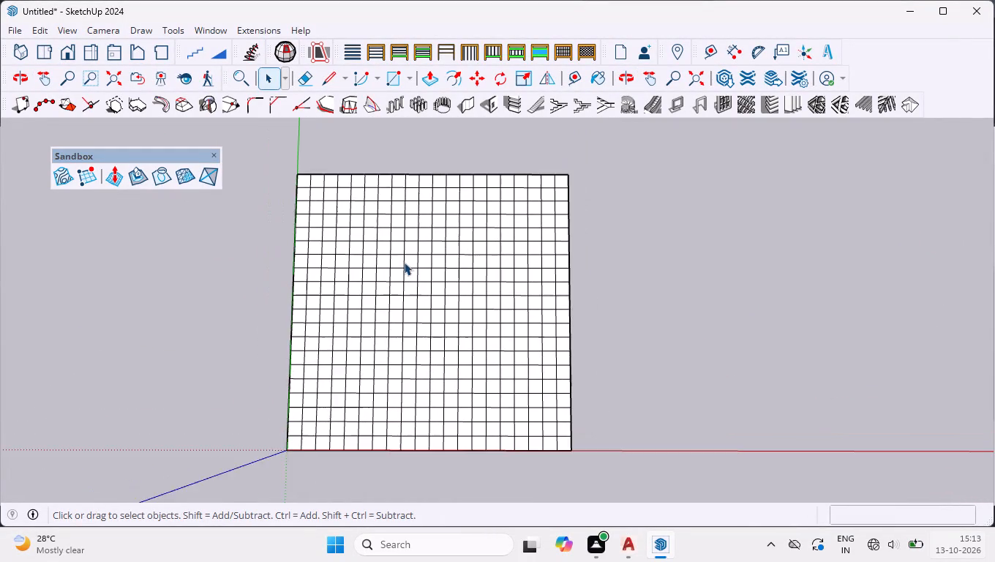
pyautogui.scroll(1, 404, 262)
pyautogui.scroll(-2, 404, 261)
pyautogui.scroll(1, 402, 321)
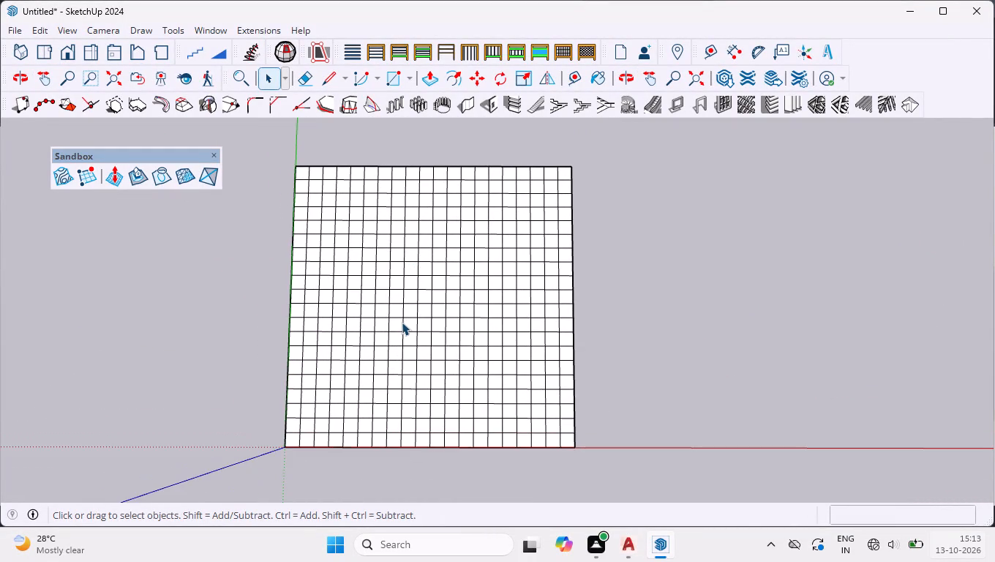
pyautogui.scroll(-3, 403, 321)
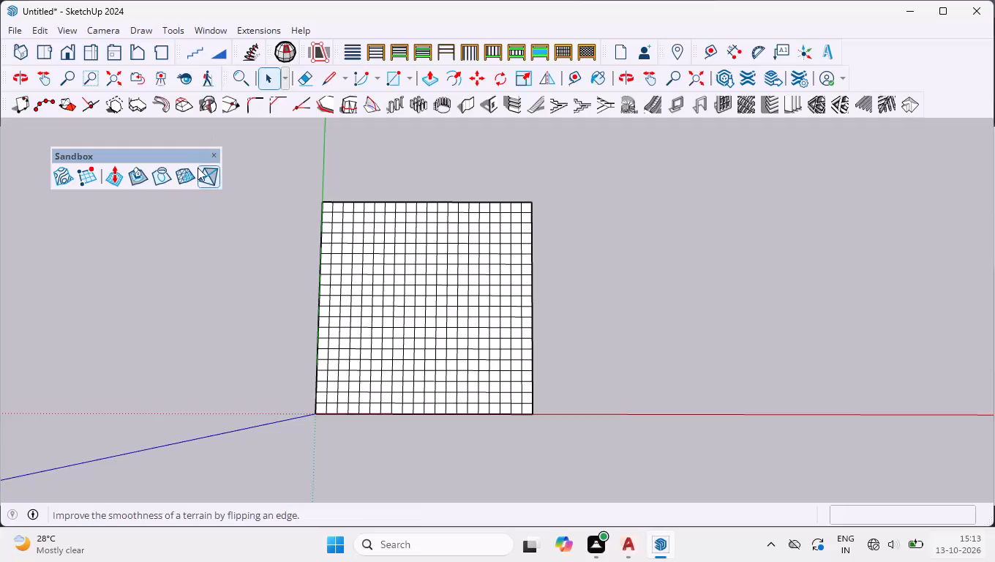
pyautogui.scroll(3, 416, 292)
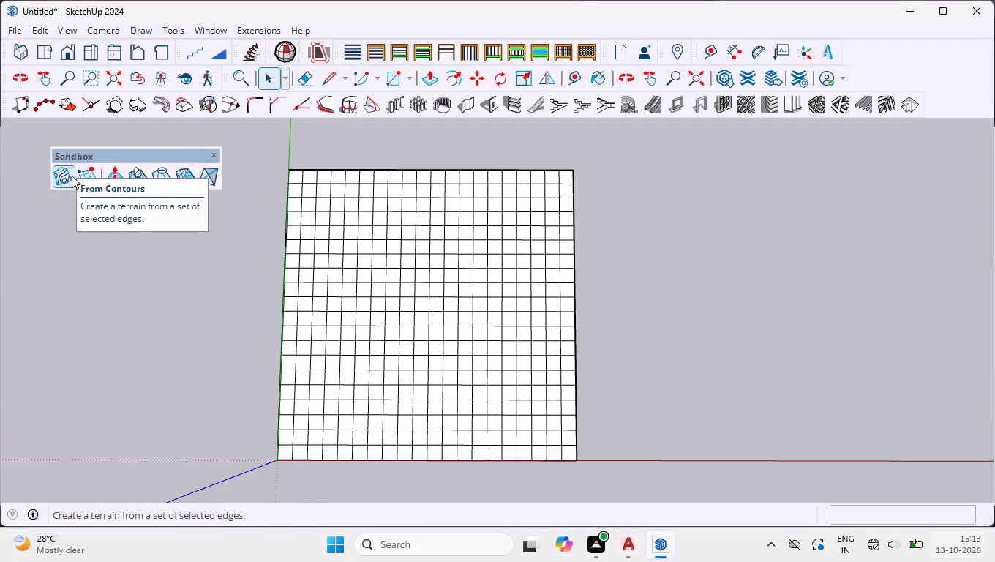
# Open the terrain grid group for editing and select one of its grid edges.
pyautogui.click(382, 238)
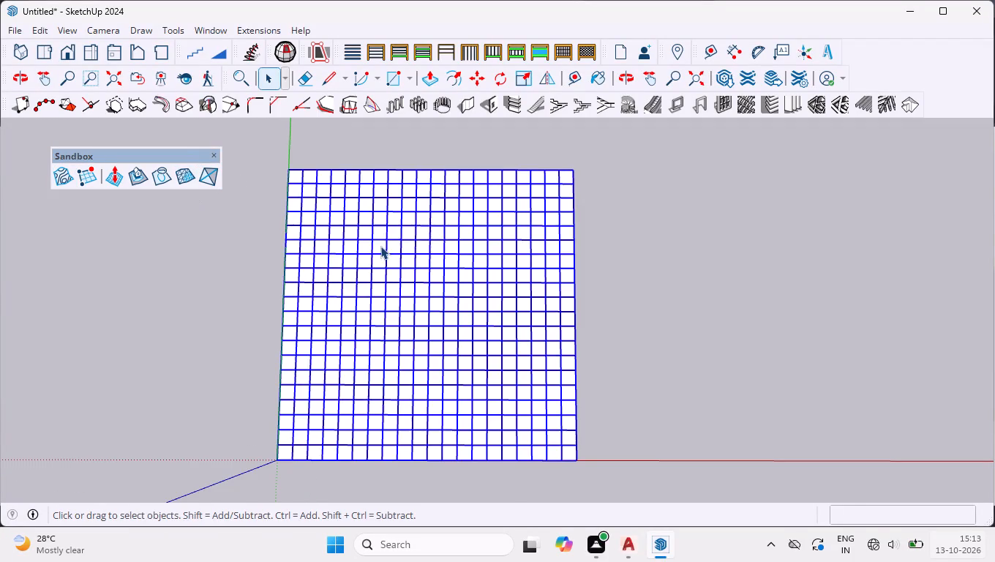
pyautogui.doubleClick(380, 246)
pyautogui.click(344, 210)
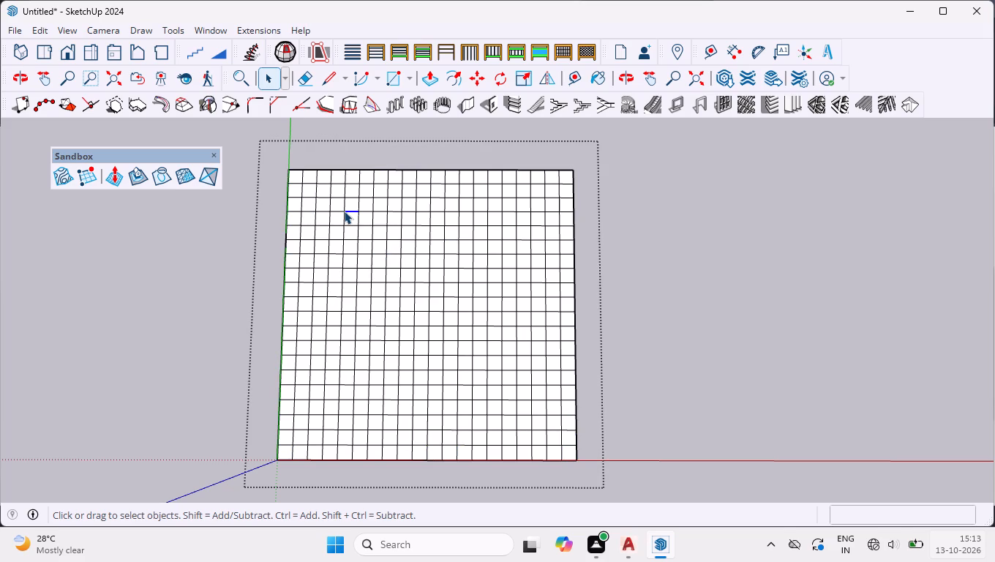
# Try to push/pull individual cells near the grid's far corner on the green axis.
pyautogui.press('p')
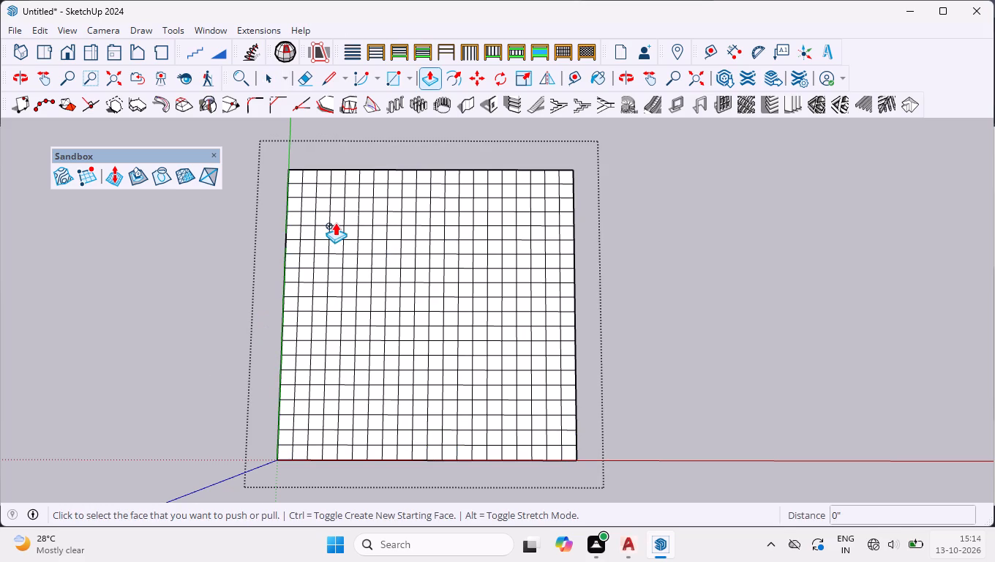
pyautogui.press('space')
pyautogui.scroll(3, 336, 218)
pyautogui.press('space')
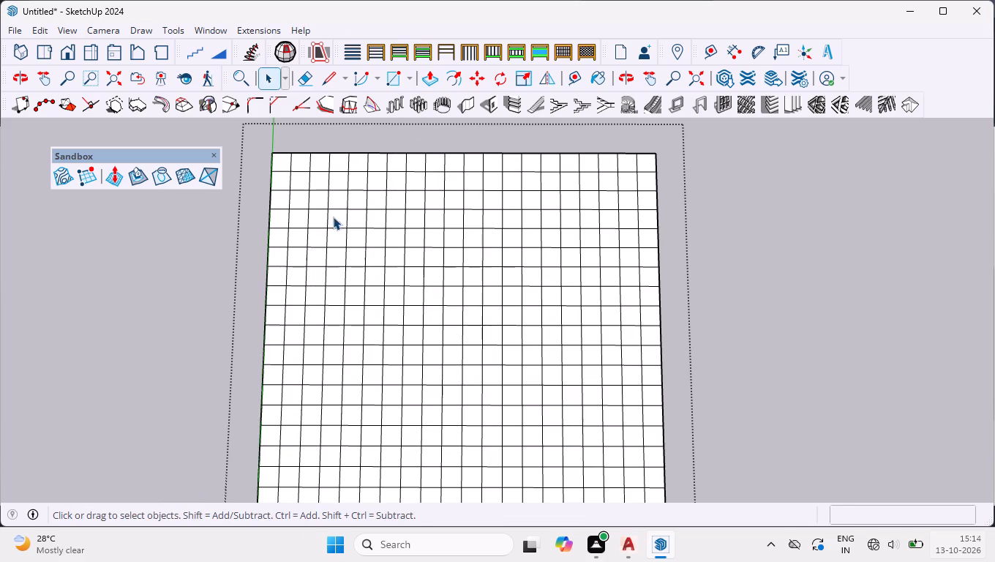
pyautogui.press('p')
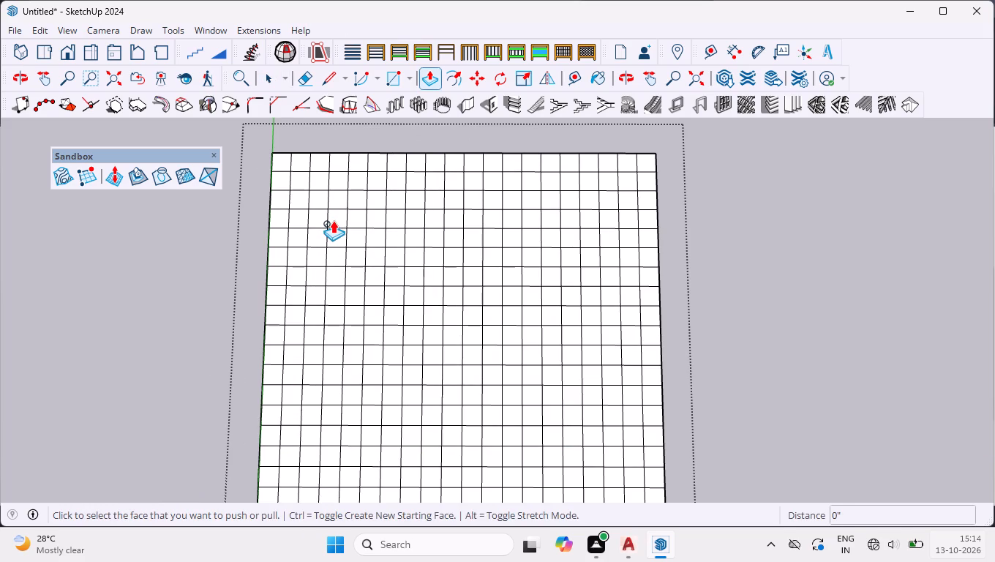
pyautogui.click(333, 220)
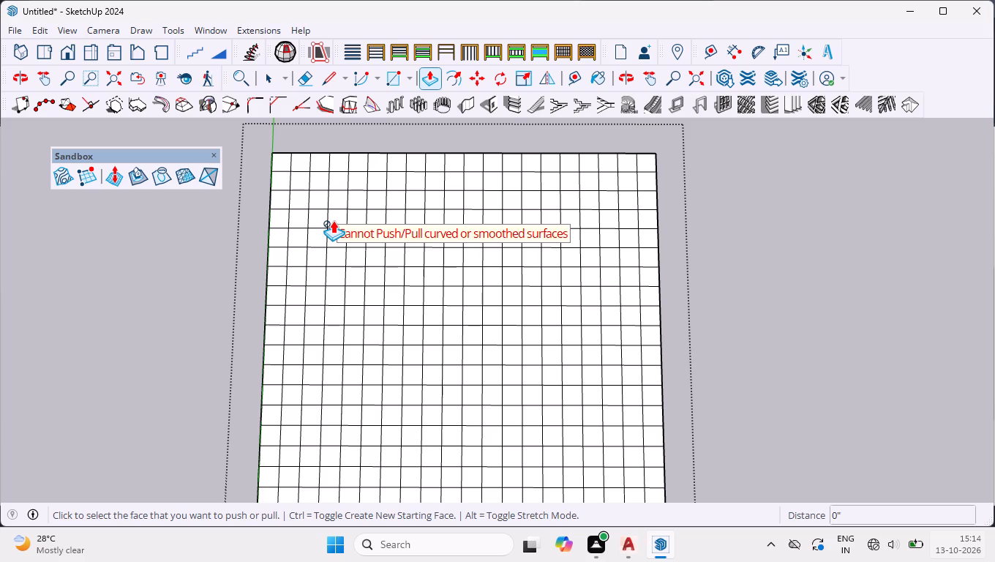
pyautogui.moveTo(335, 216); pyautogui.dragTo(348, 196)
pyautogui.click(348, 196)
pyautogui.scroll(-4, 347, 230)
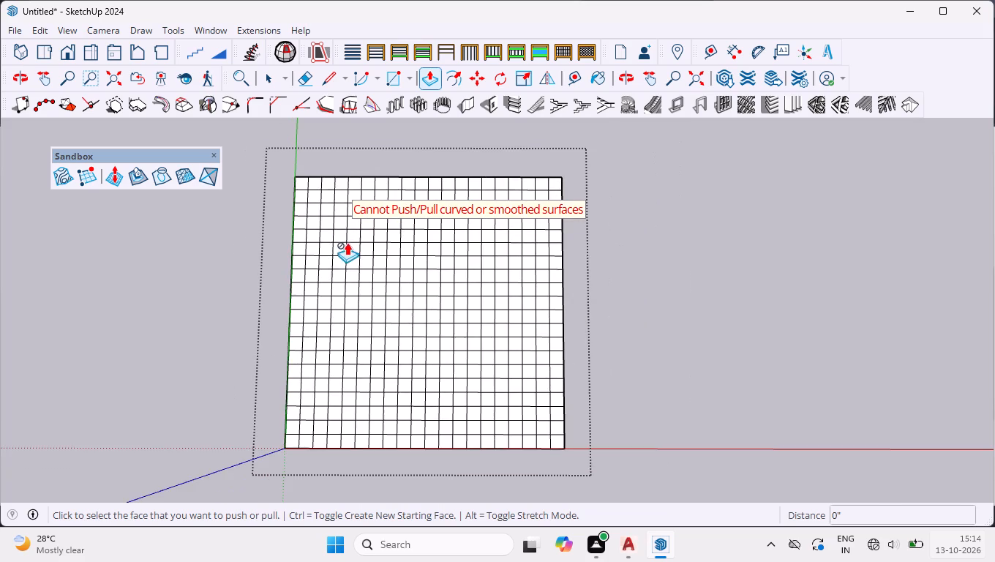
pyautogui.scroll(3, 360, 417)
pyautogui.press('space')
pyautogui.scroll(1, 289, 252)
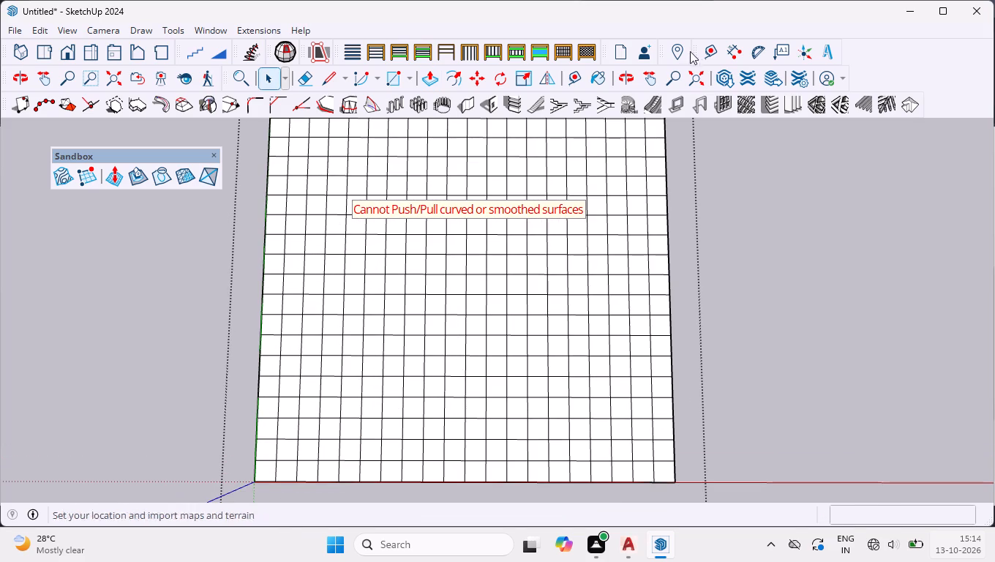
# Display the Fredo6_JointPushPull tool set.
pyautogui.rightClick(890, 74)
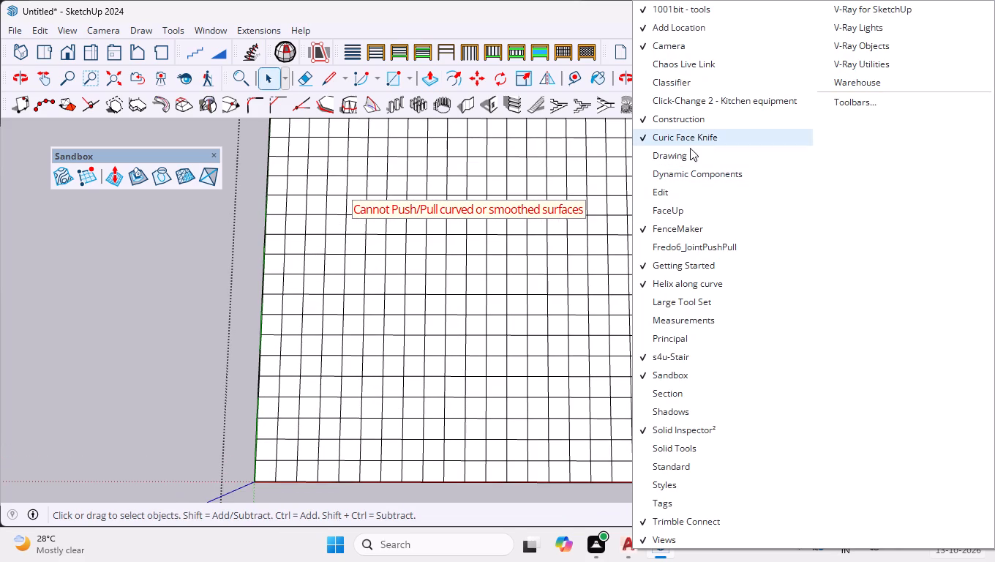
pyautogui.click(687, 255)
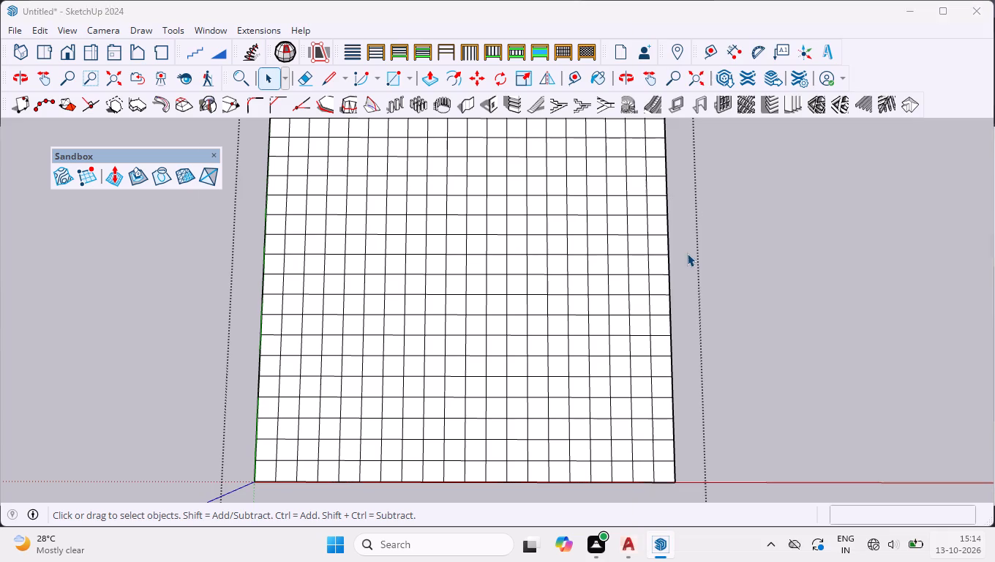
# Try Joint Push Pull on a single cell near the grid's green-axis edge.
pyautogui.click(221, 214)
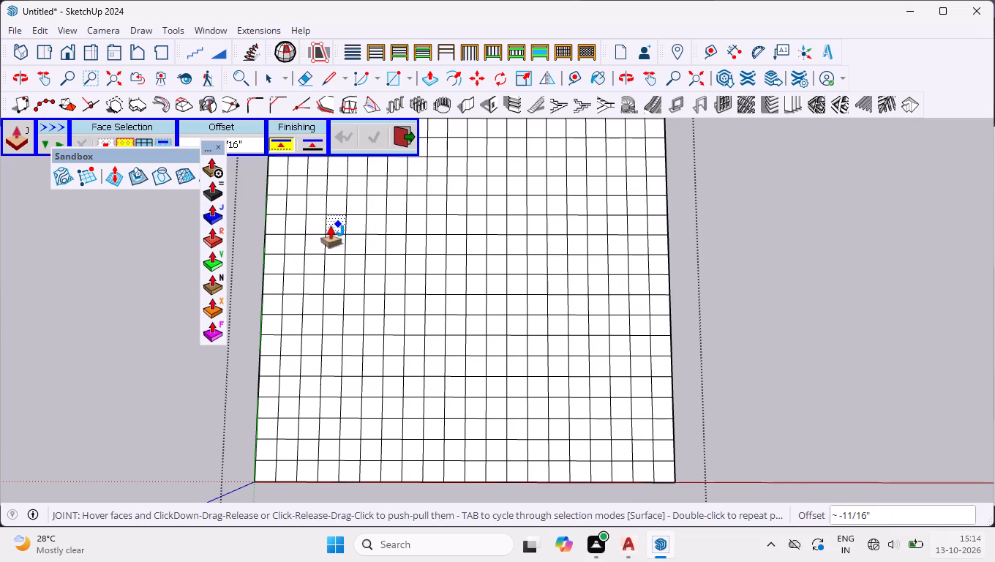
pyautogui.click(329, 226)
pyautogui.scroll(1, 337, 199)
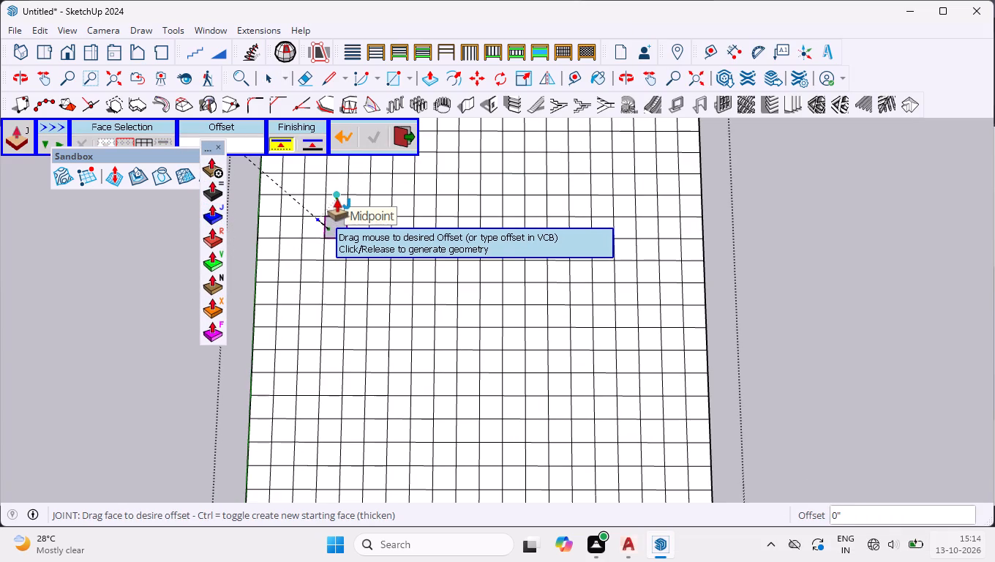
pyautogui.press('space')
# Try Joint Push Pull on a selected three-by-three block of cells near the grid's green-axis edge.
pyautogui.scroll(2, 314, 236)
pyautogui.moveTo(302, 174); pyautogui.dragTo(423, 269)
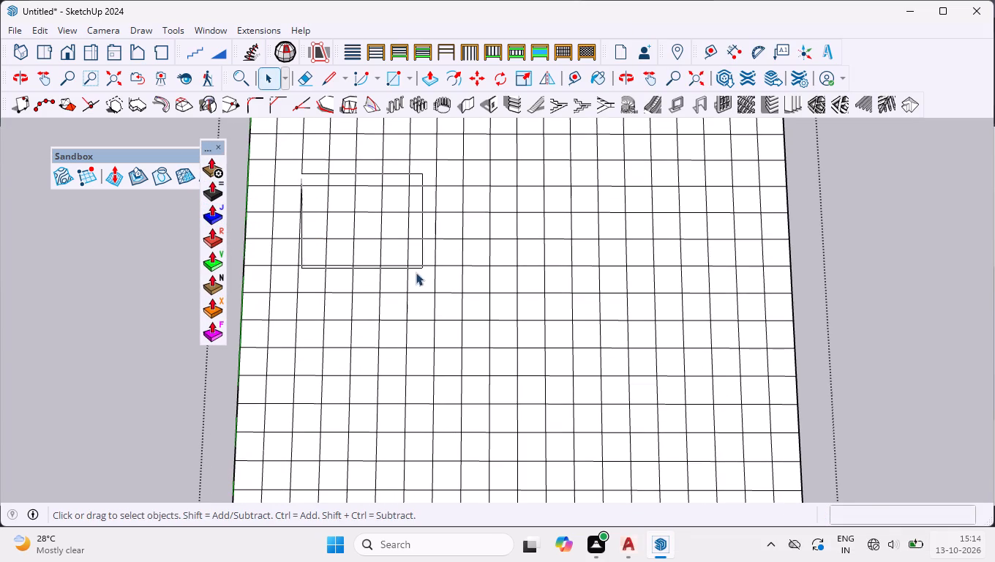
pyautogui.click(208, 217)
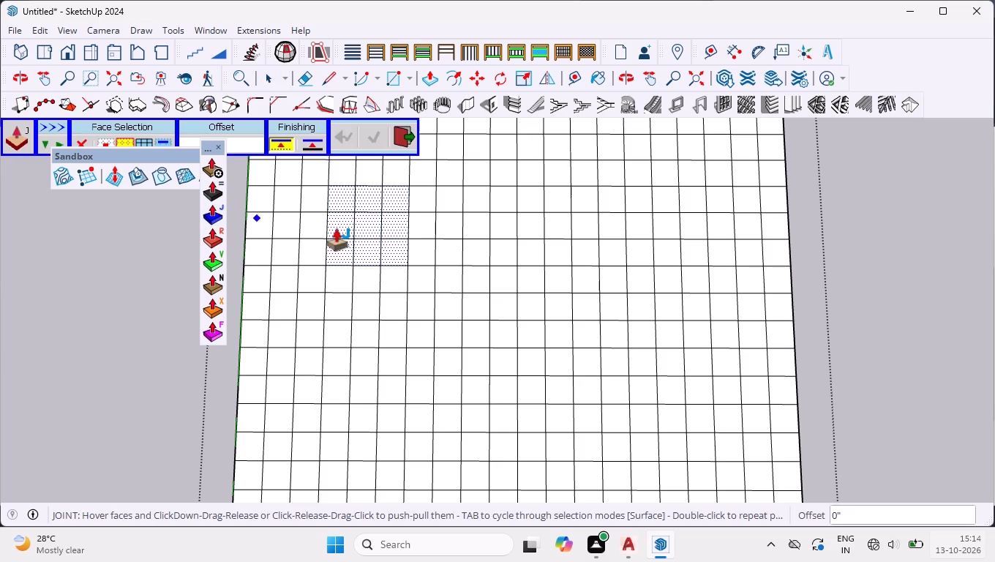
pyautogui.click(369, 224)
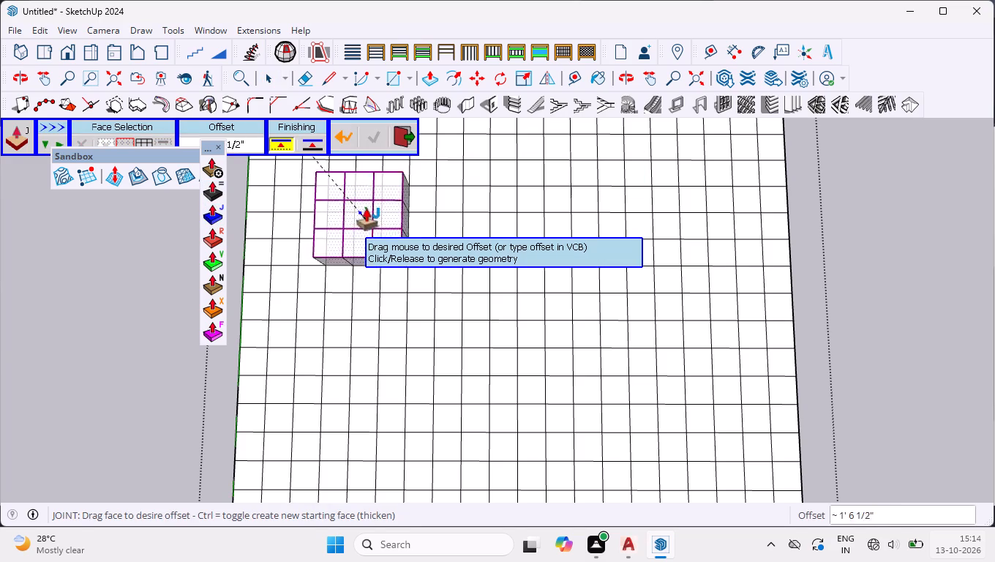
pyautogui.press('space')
# Examine the flat terrain grid from ground level and from raised oblique angles.
pyautogui.scroll(-12, 369, 215)
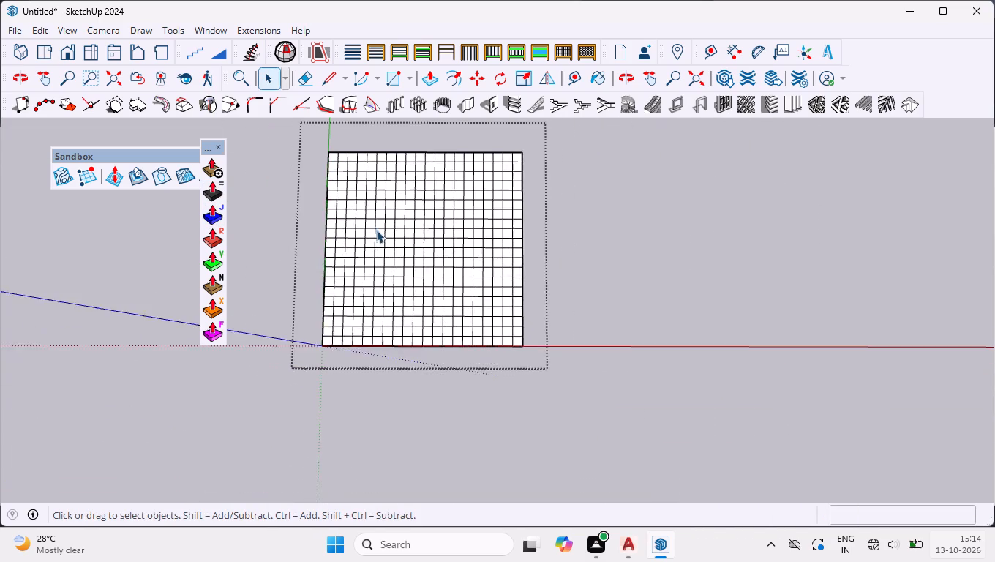
pyautogui.scroll(3, 360, 155)
pyautogui.scroll(3, 350, 422)
pyautogui.moveTo(364, 371); pyautogui.dragTo(361, 353, button='middle')
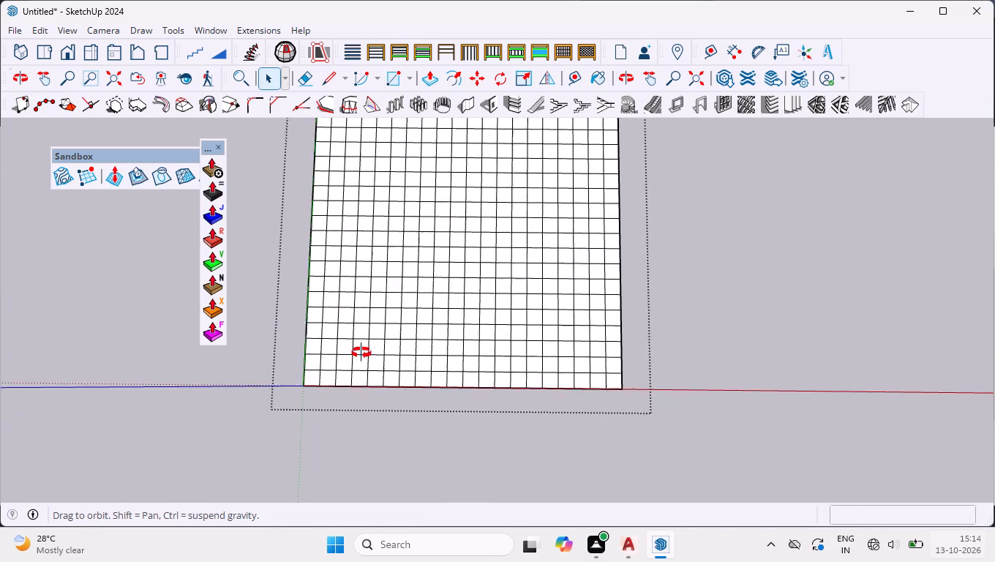
pyautogui.moveTo(361, 353); pyautogui.dragTo(372, 0, button='middle')
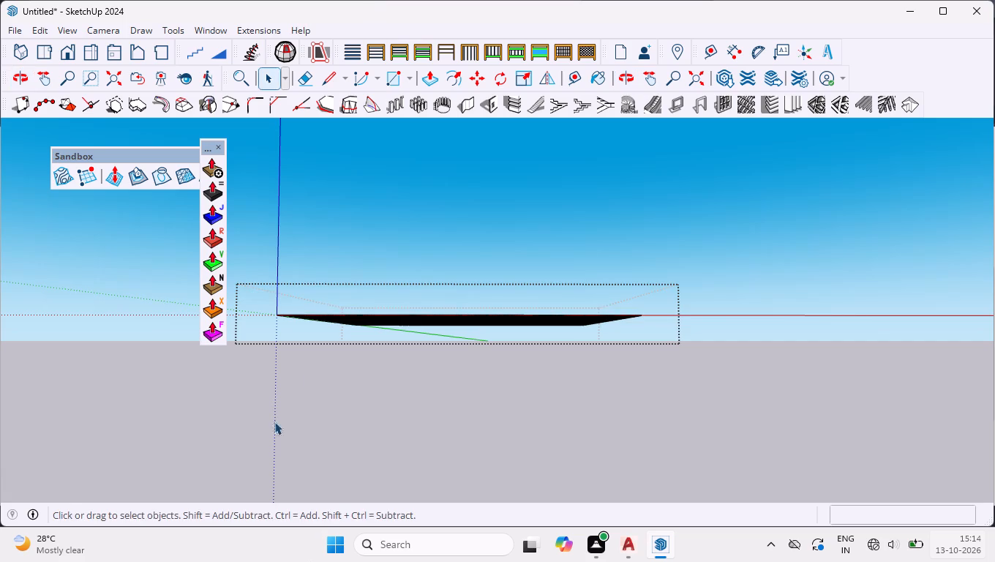
pyautogui.scroll(-1, 310, 371)
pyautogui.moveTo(367, 352); pyautogui.dragTo(188, 561, button='middle')
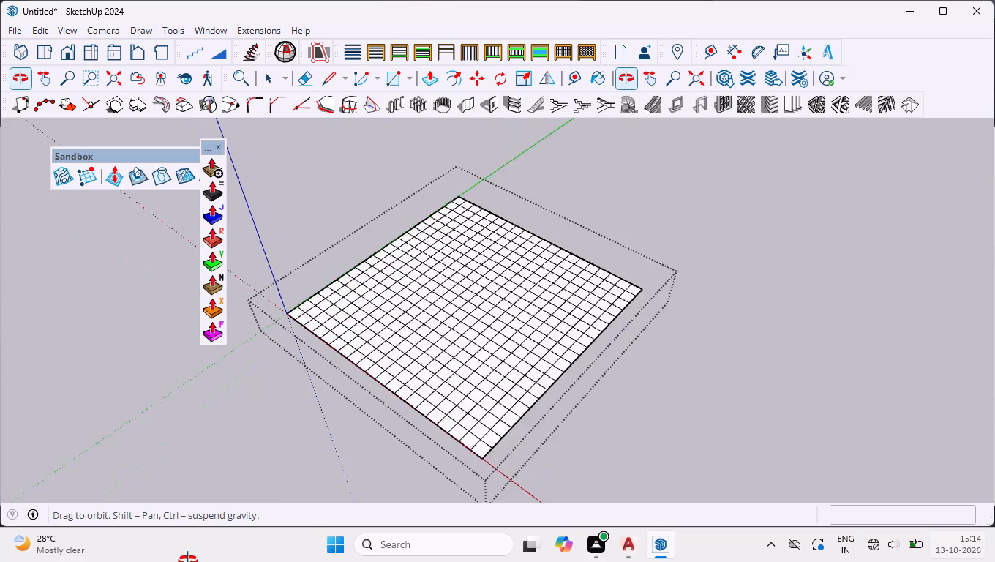
pyautogui.moveTo(188, 561); pyautogui.dragTo(376, 561, button='middle')
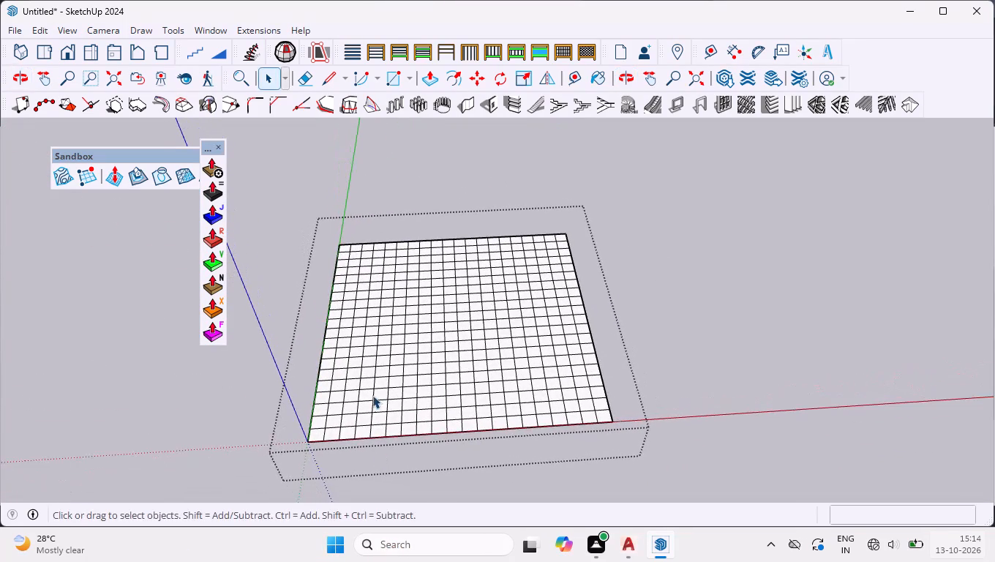
pyautogui.scroll(-3, 379, 363)
pyautogui.moveTo(480, 394); pyautogui.dragTo(473, 460, button='middle')
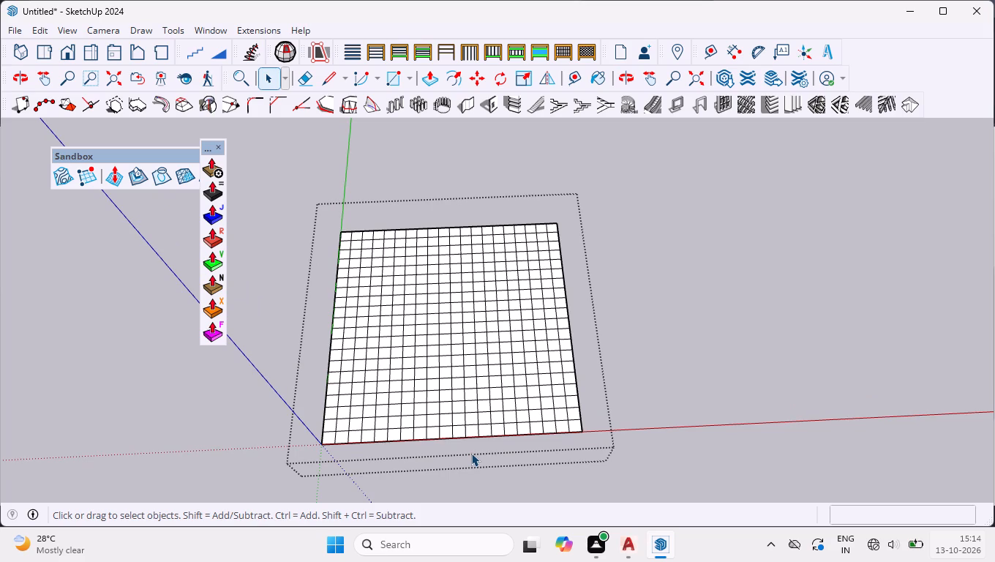
pyautogui.scroll(-4, 570, 442)
pyautogui.scroll(-4, 544, 372)
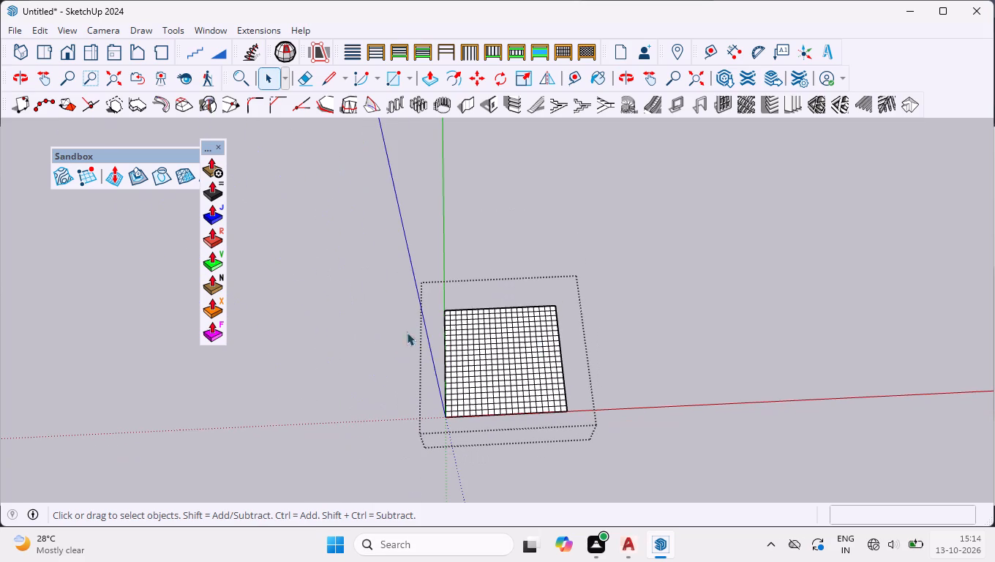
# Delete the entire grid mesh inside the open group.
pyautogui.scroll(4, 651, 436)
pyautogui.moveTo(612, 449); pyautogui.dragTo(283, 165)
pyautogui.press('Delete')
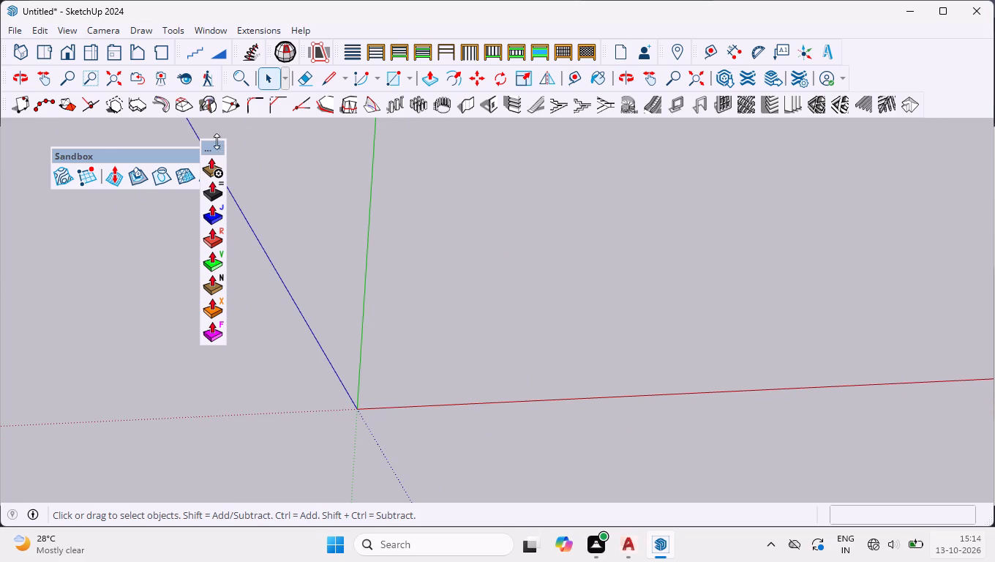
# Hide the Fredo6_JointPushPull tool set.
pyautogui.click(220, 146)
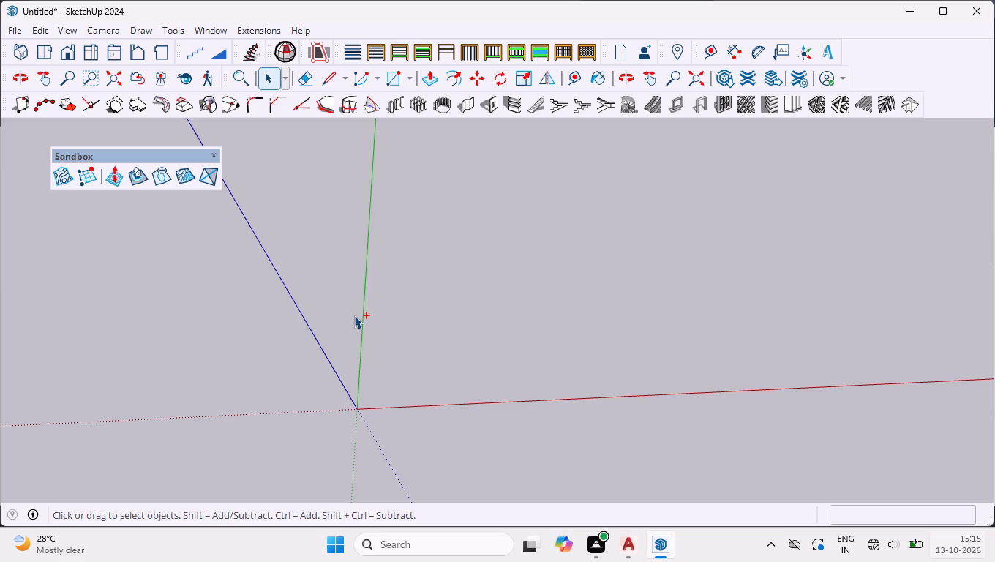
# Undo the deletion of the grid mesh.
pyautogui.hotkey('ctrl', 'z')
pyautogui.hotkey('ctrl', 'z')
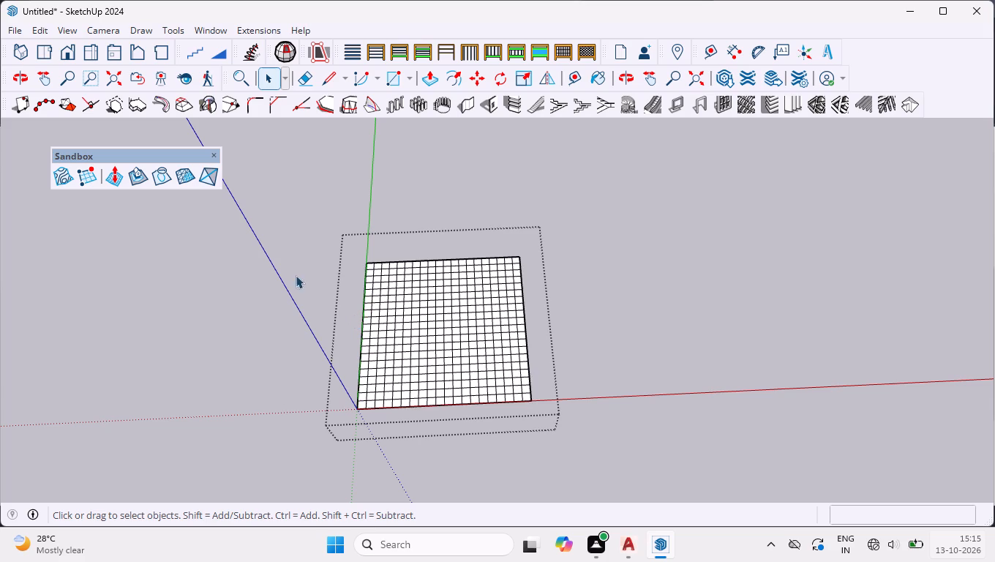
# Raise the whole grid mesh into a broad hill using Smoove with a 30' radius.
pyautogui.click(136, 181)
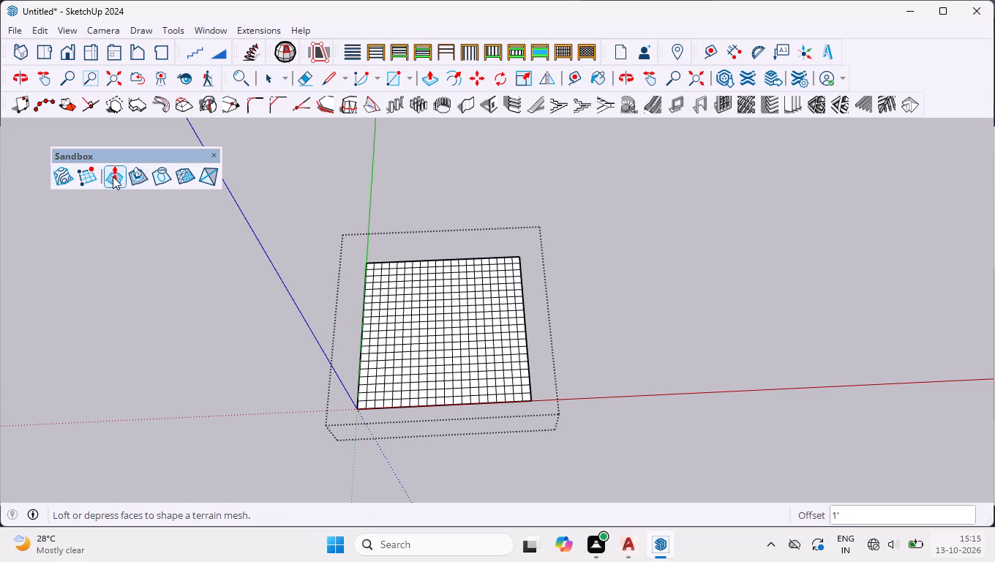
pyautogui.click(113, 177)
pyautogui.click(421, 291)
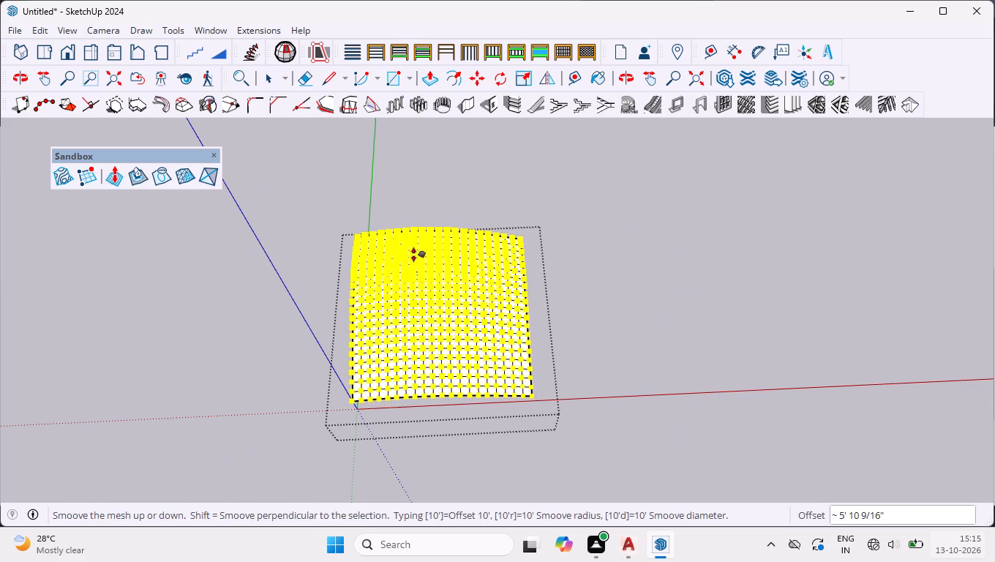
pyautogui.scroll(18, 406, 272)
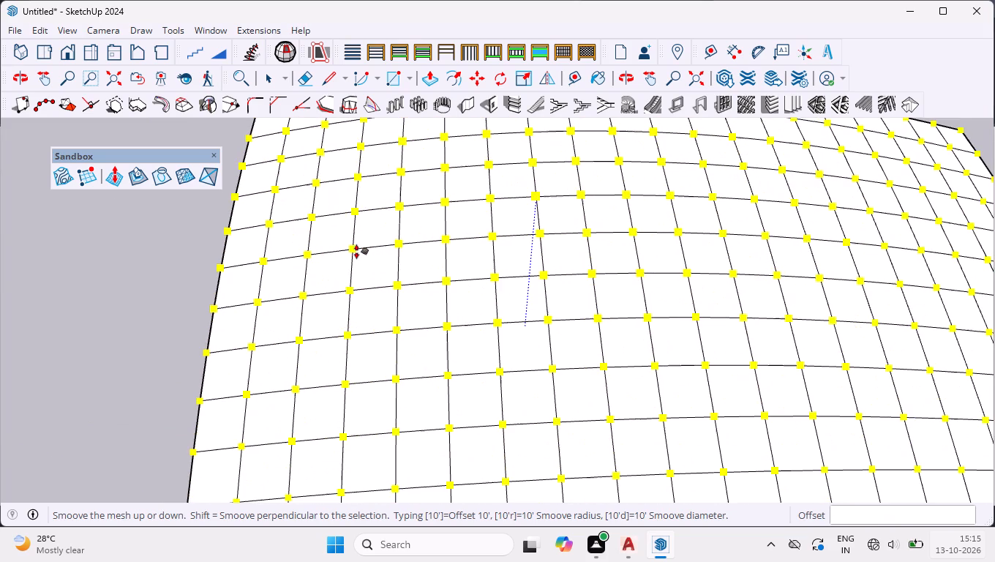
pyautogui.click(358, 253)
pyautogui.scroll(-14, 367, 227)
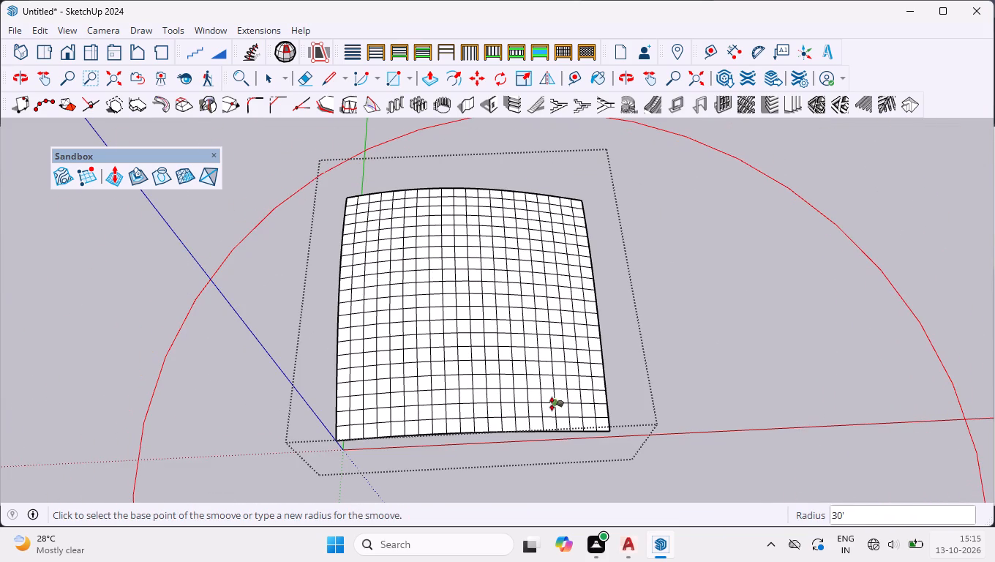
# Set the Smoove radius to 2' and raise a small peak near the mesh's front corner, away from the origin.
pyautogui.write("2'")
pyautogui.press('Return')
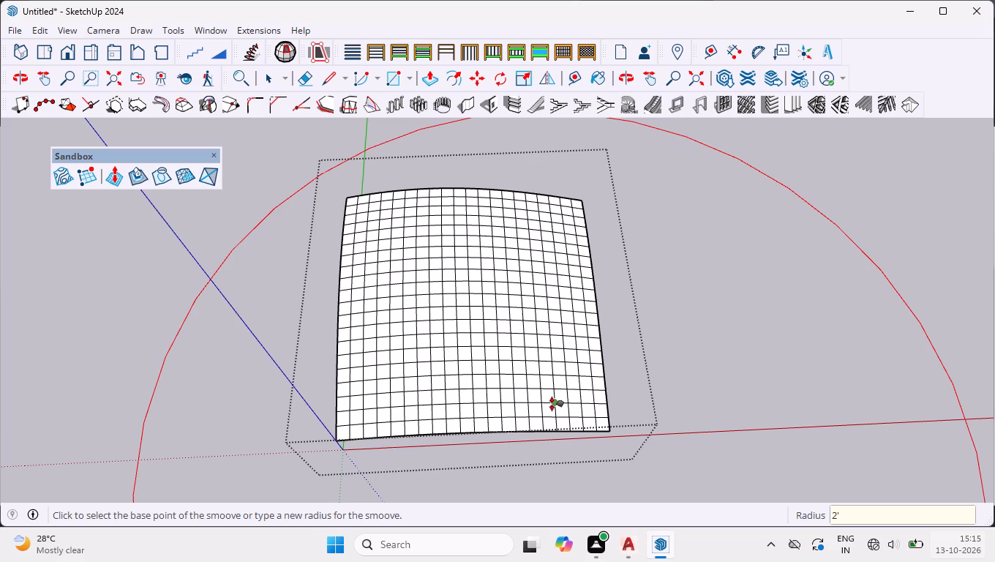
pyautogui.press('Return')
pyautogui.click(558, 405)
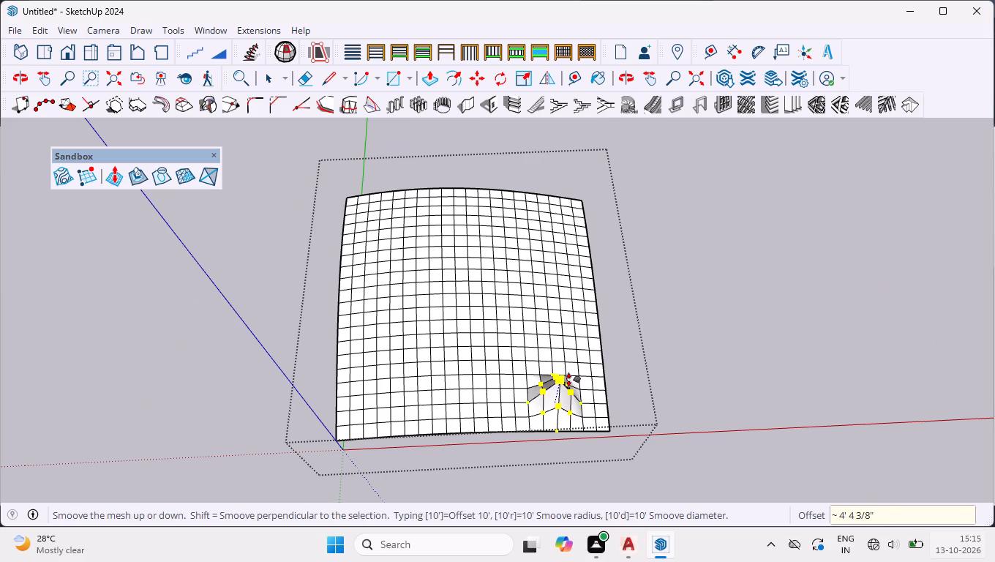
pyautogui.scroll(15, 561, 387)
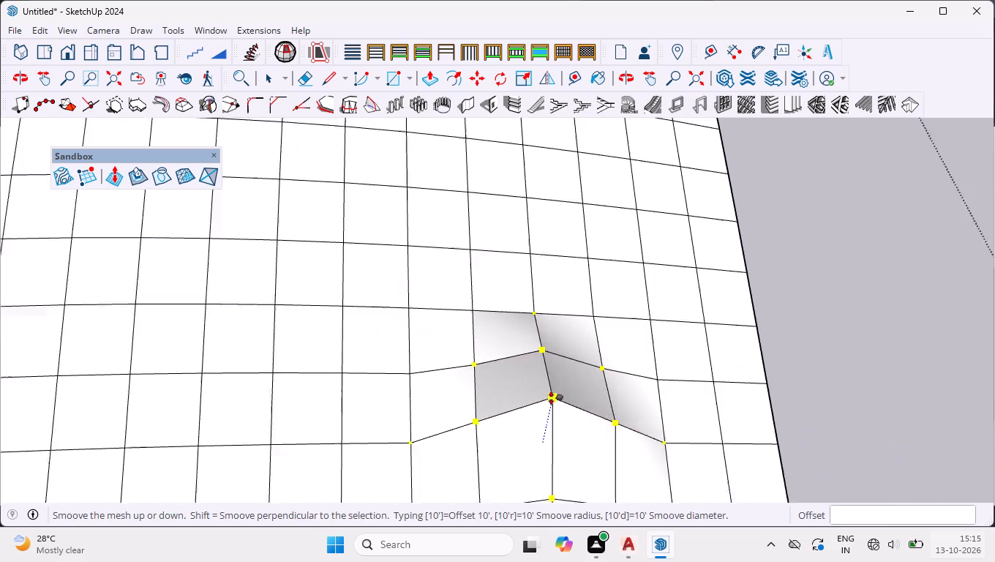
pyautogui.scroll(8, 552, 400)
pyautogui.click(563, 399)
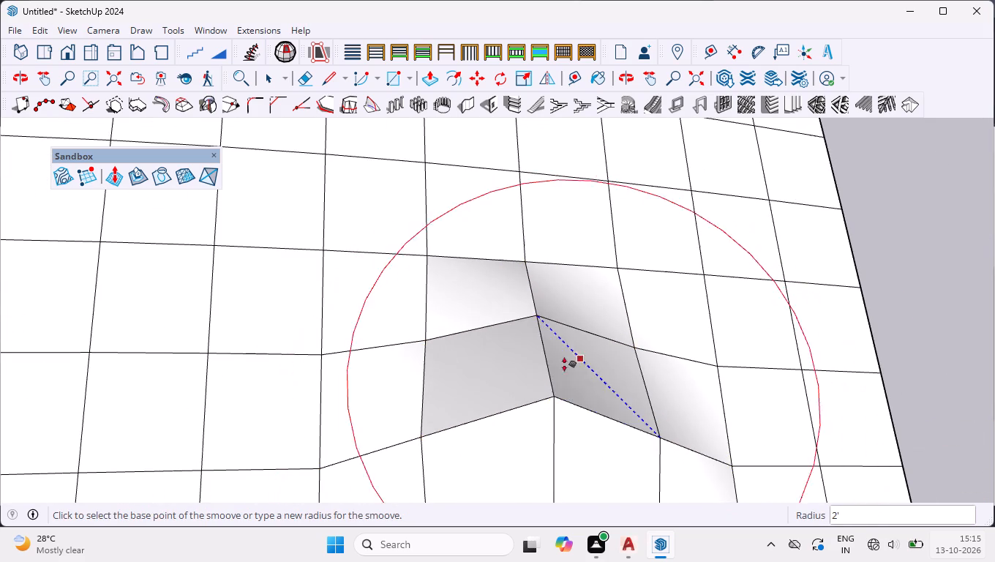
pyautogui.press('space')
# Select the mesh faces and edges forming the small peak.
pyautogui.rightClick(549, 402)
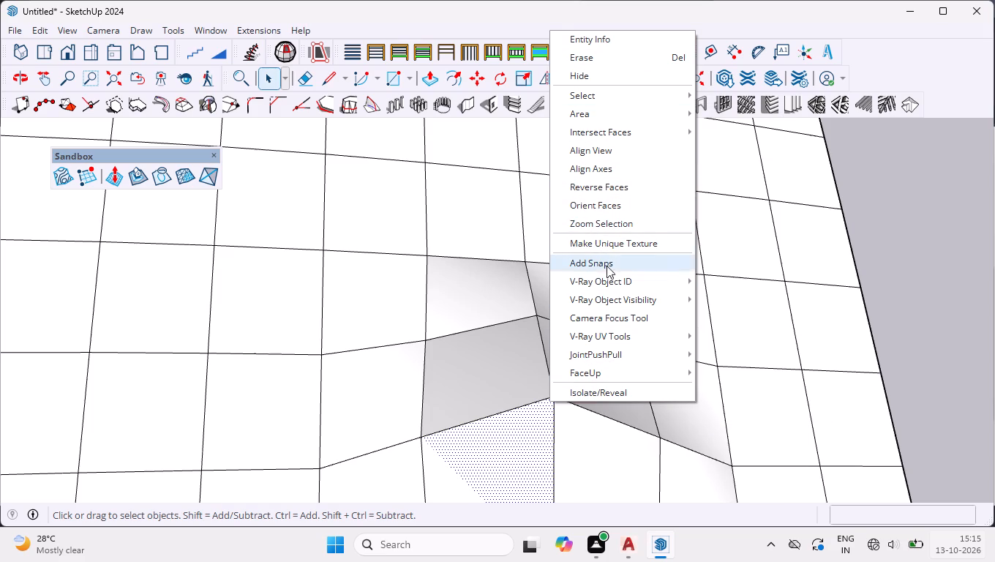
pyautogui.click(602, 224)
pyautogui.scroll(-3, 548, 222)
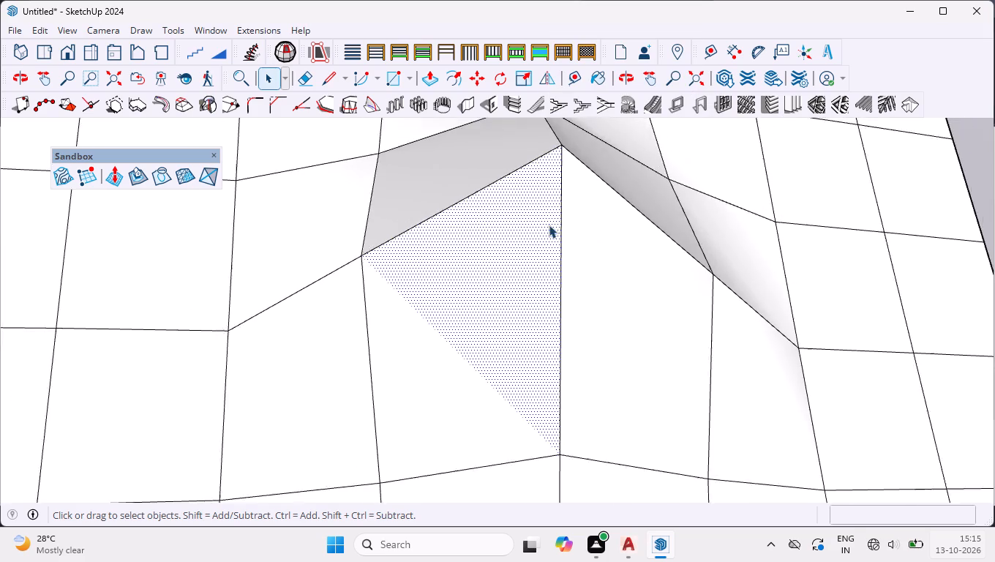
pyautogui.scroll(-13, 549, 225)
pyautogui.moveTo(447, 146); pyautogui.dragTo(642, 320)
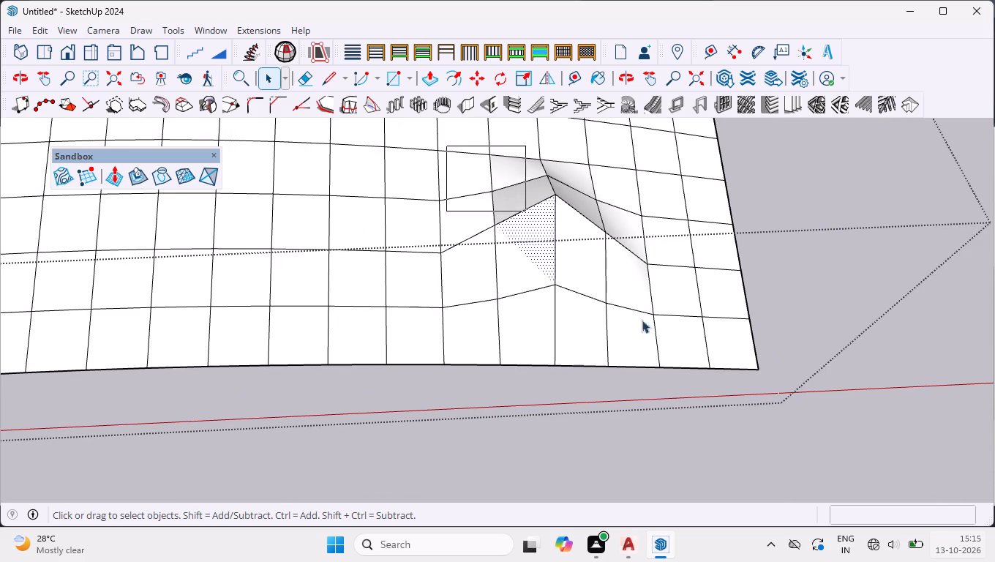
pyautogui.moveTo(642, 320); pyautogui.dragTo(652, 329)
# Look through the materials, entity info, scenes and Paint Bucket instructions with the peak faces selected.
pyautogui.click(593, 79)
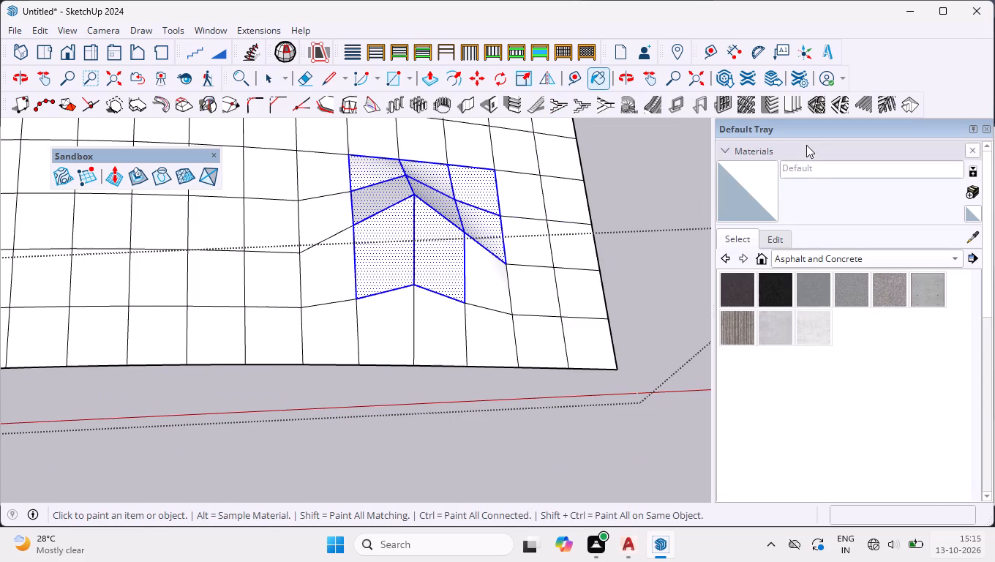
pyautogui.click(760, 152)
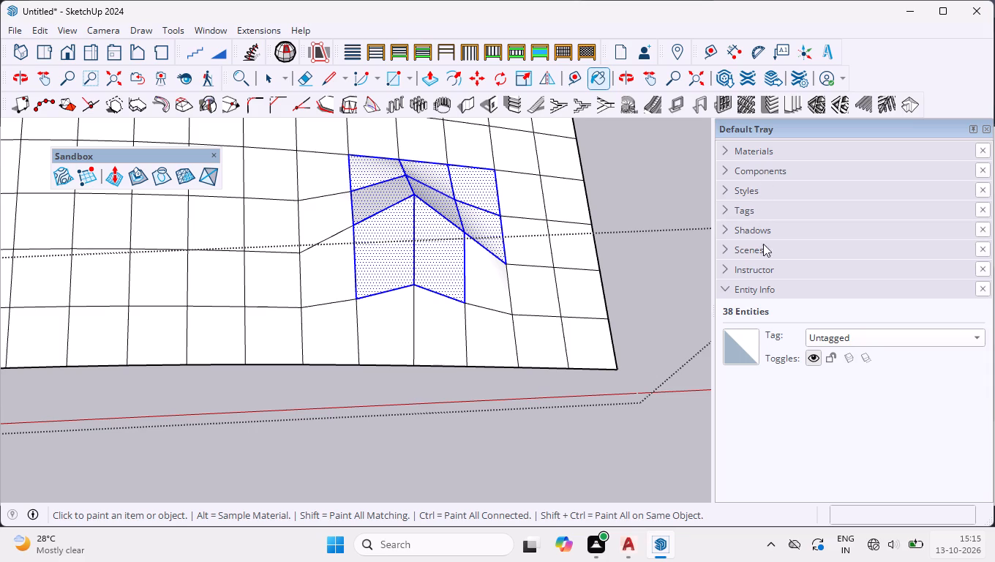
pyautogui.click(754, 286)
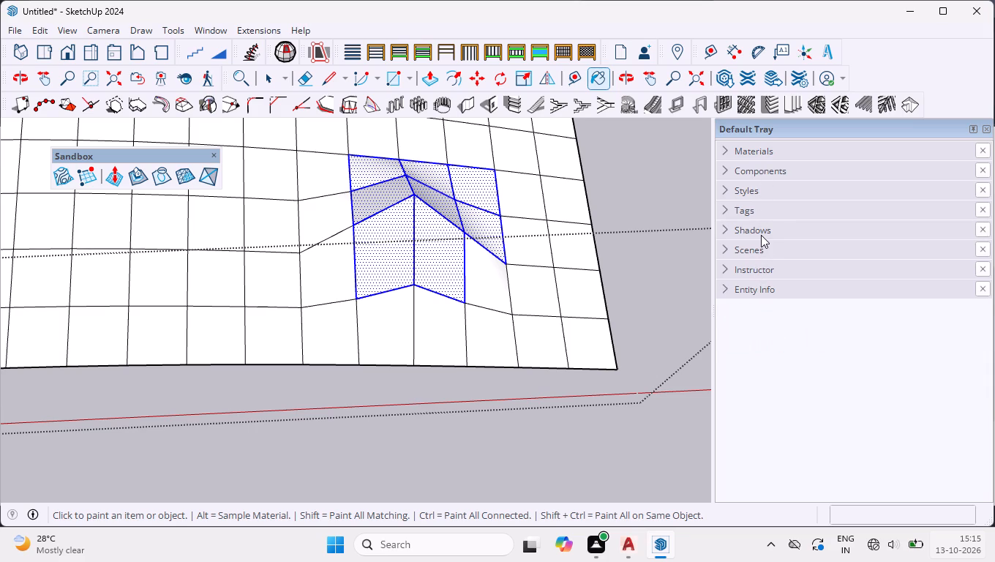
pyautogui.click(761, 235)
pyautogui.click(759, 230)
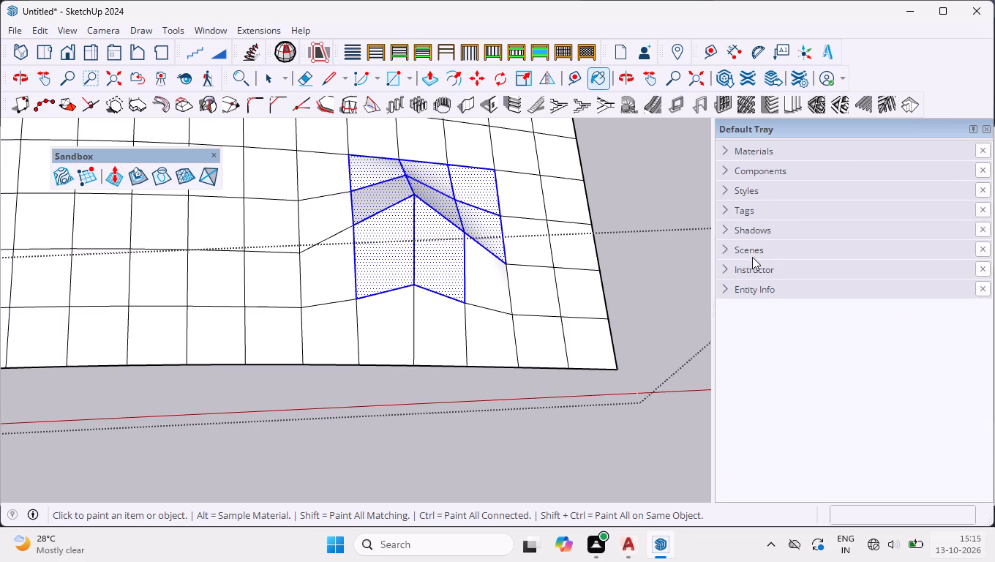
pyautogui.click(752, 255)
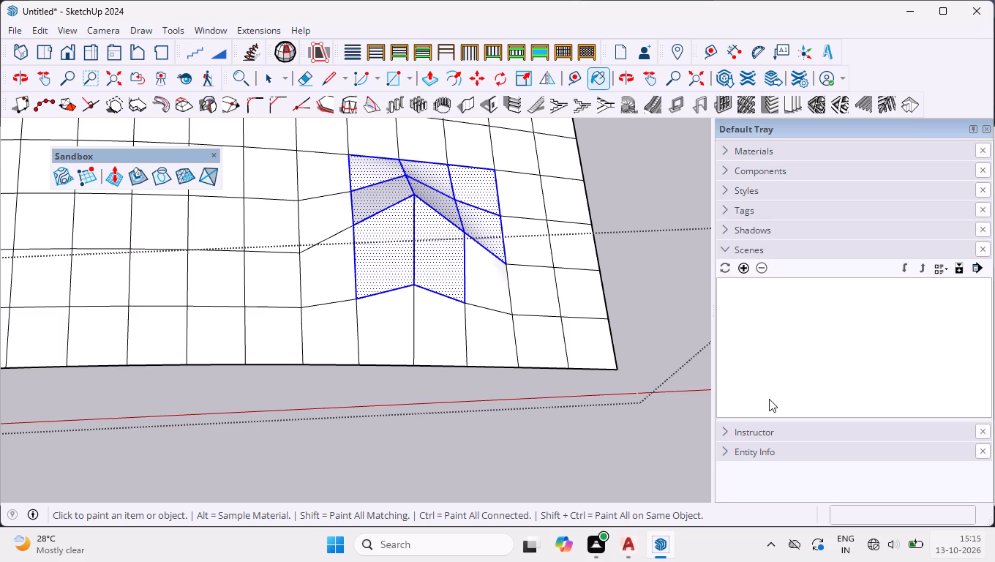
pyautogui.click(759, 250)
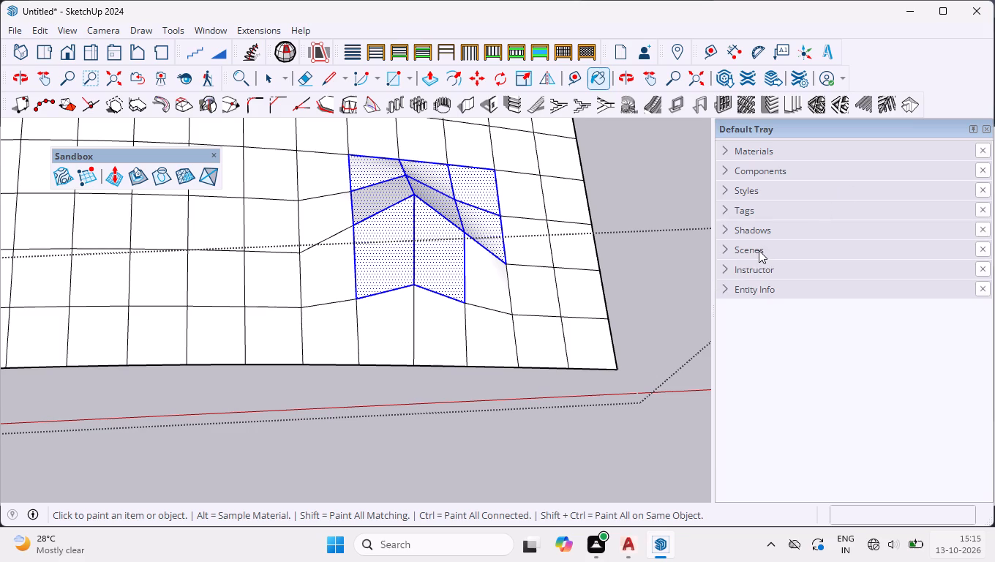
pyautogui.click(762, 274)
pyautogui.scroll(-2, 763, 274)
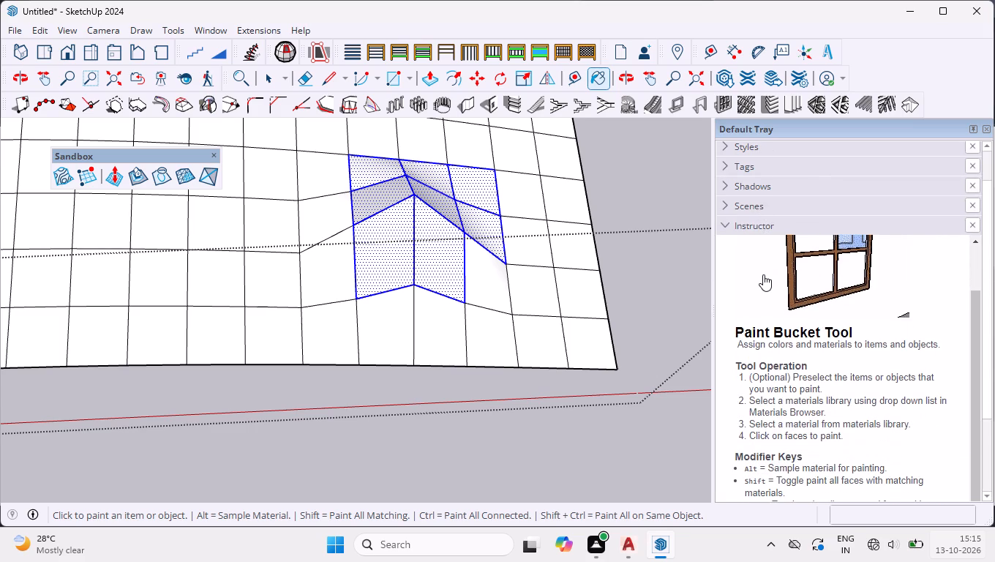
pyautogui.scroll(3, 763, 274)
pyautogui.scroll(-3, 765, 273)
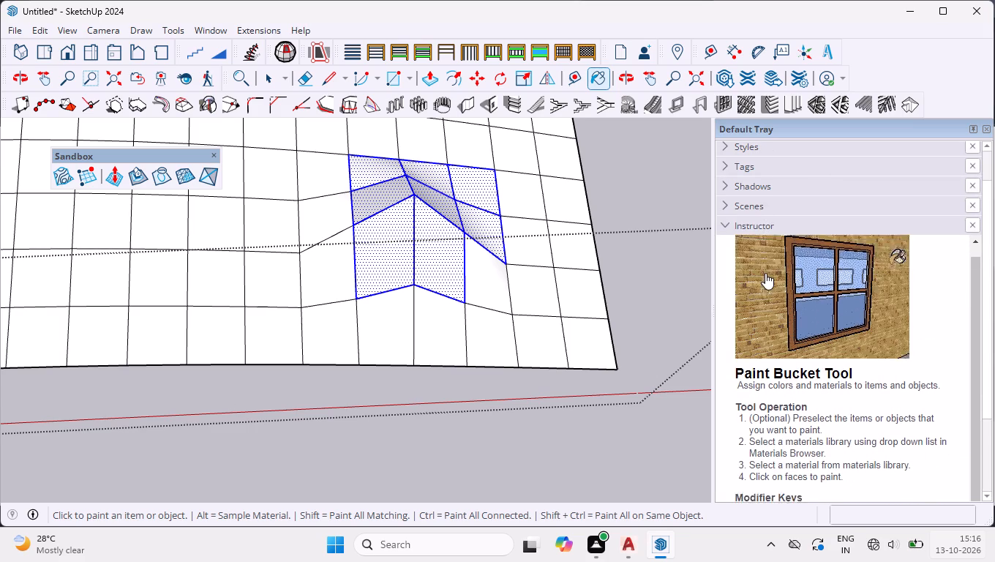
pyautogui.scroll(-13, 768, 271)
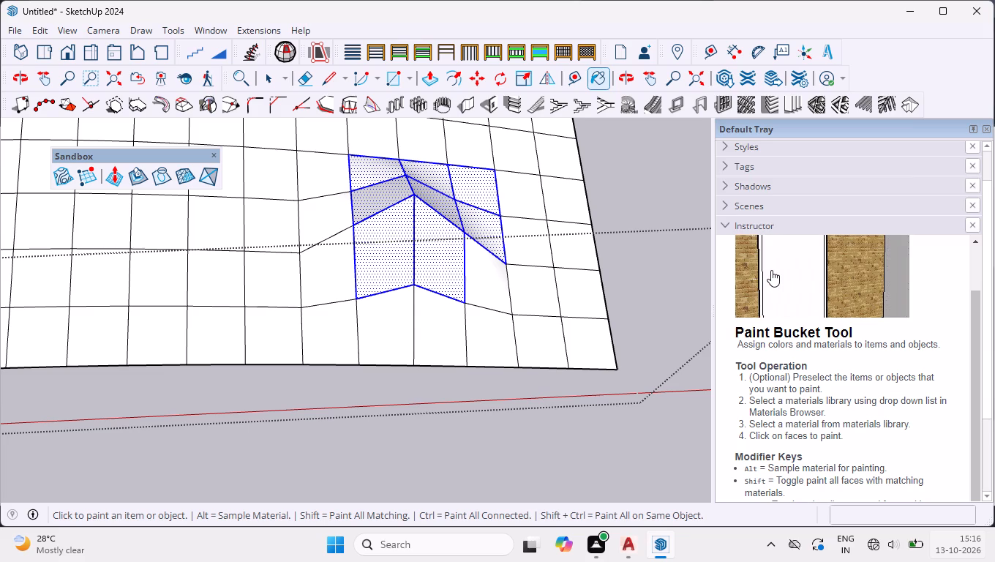
pyautogui.scroll(-3, 773, 269)
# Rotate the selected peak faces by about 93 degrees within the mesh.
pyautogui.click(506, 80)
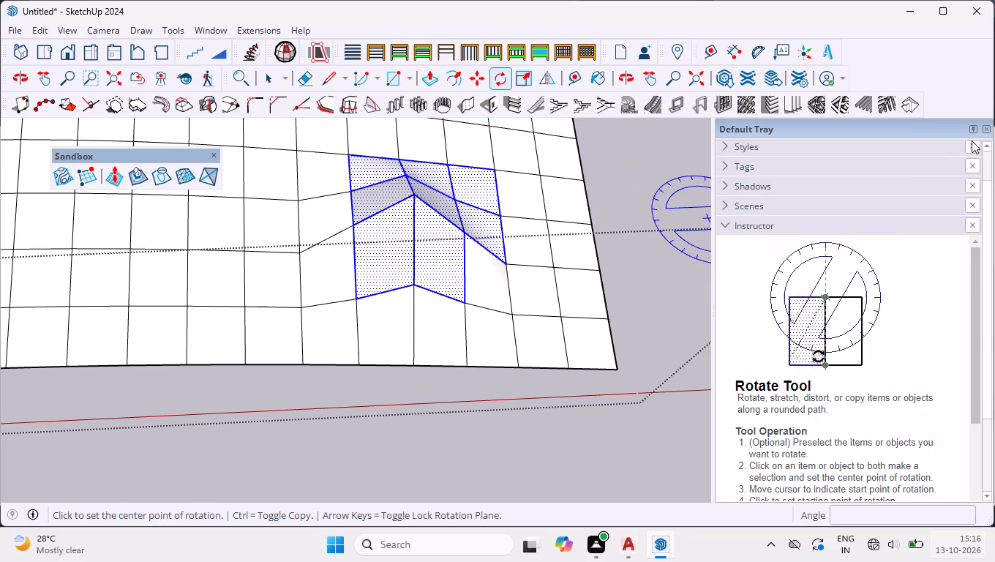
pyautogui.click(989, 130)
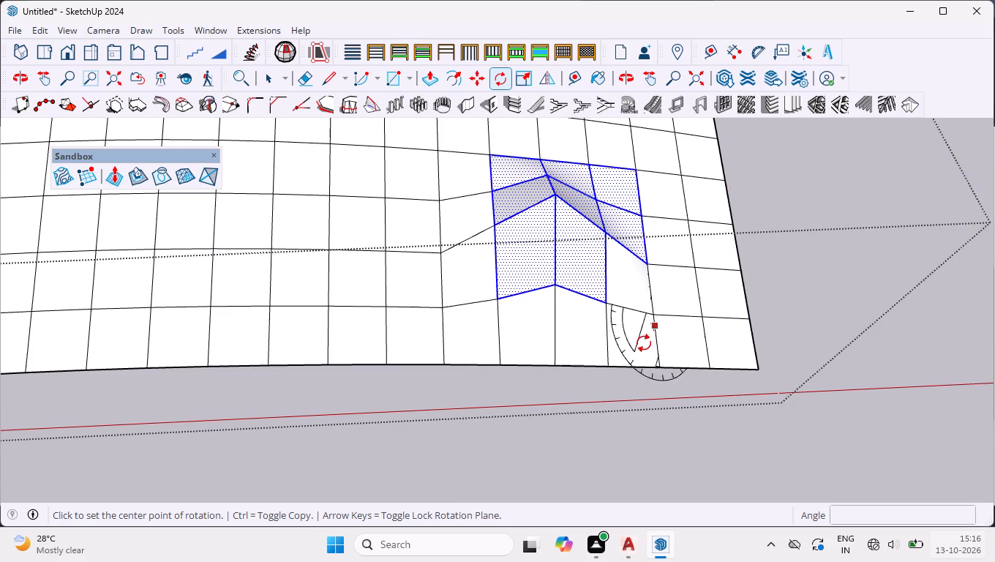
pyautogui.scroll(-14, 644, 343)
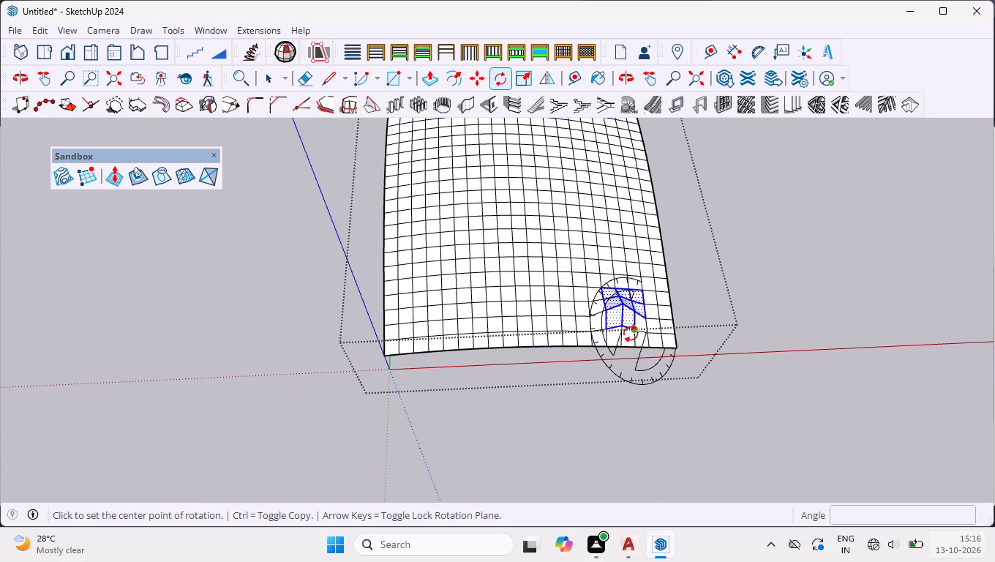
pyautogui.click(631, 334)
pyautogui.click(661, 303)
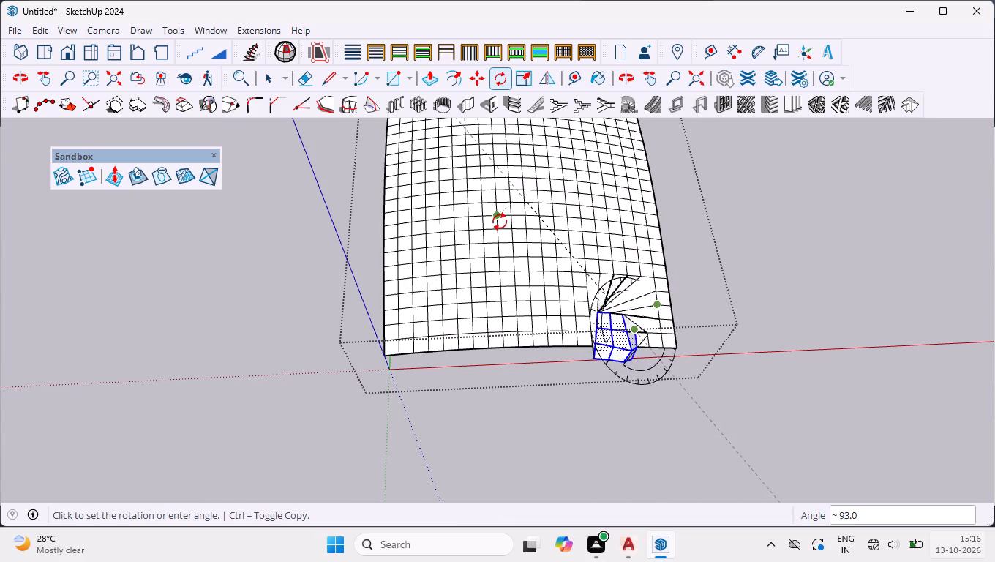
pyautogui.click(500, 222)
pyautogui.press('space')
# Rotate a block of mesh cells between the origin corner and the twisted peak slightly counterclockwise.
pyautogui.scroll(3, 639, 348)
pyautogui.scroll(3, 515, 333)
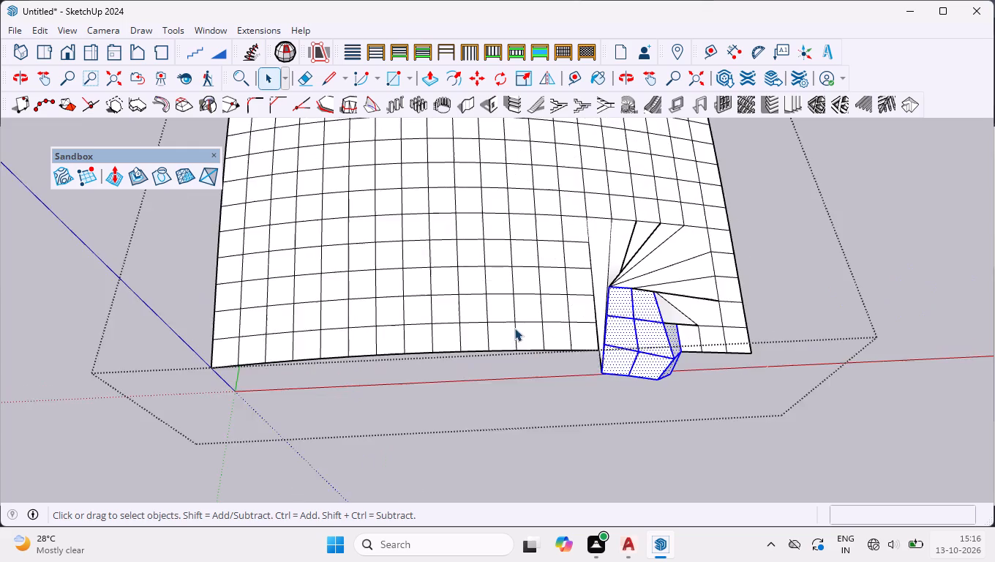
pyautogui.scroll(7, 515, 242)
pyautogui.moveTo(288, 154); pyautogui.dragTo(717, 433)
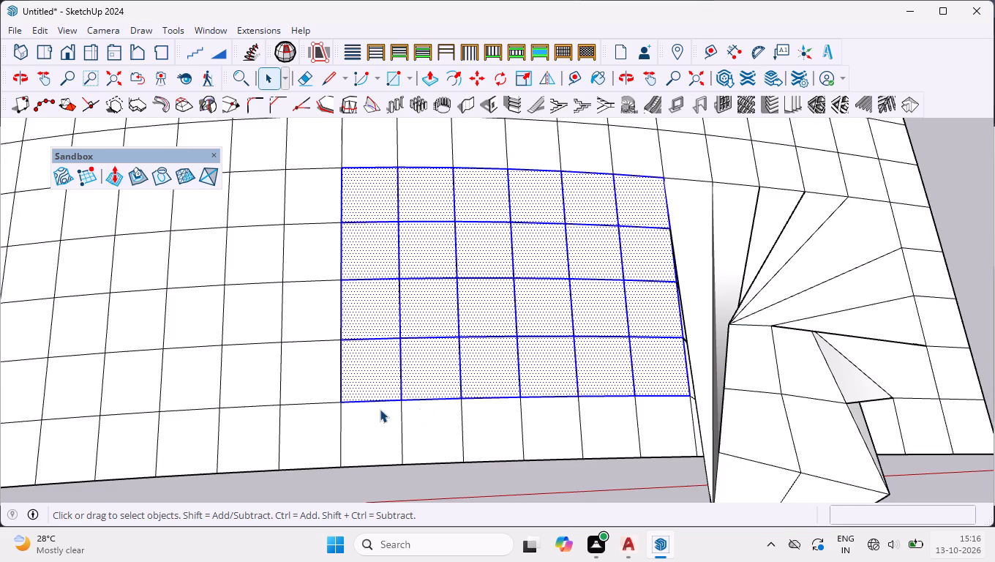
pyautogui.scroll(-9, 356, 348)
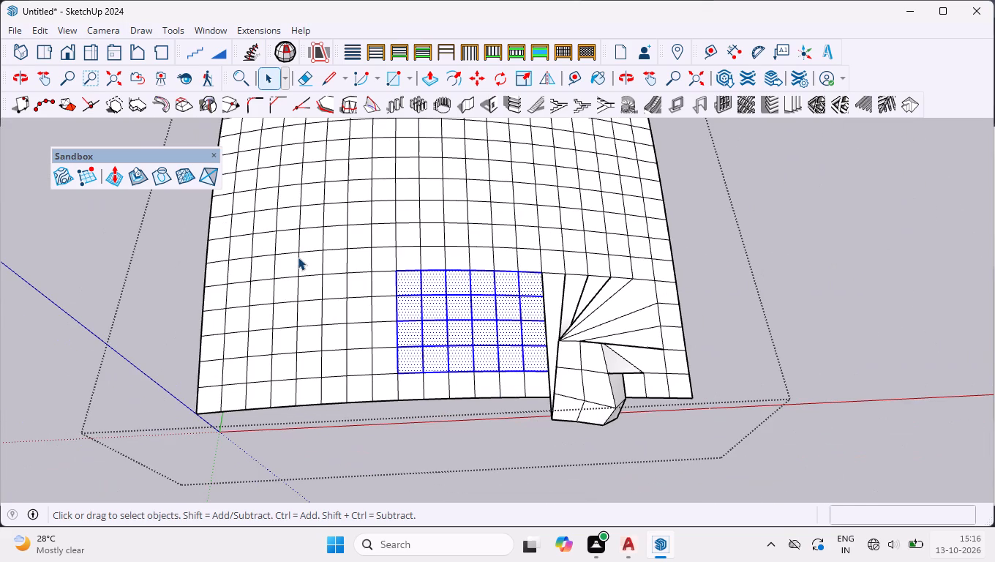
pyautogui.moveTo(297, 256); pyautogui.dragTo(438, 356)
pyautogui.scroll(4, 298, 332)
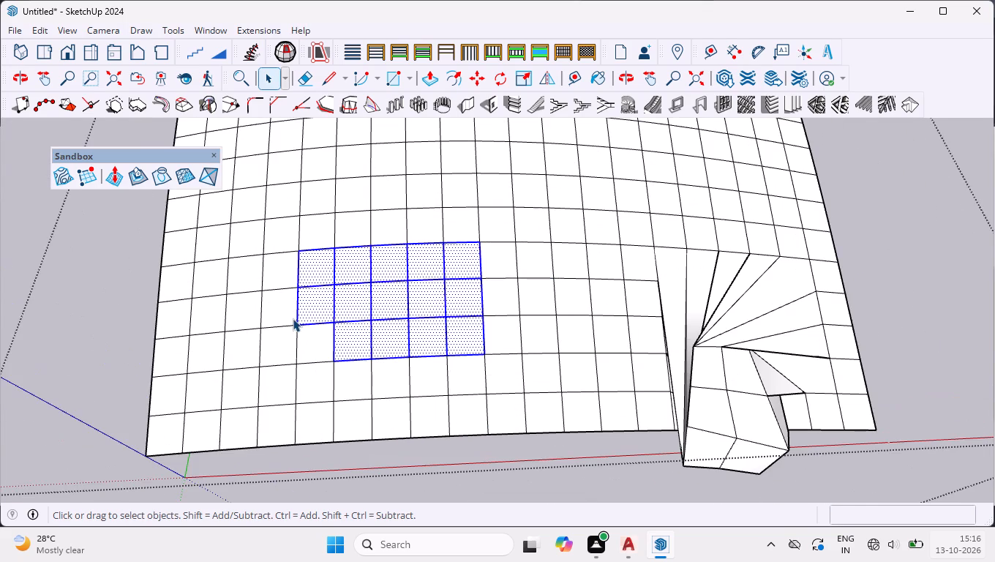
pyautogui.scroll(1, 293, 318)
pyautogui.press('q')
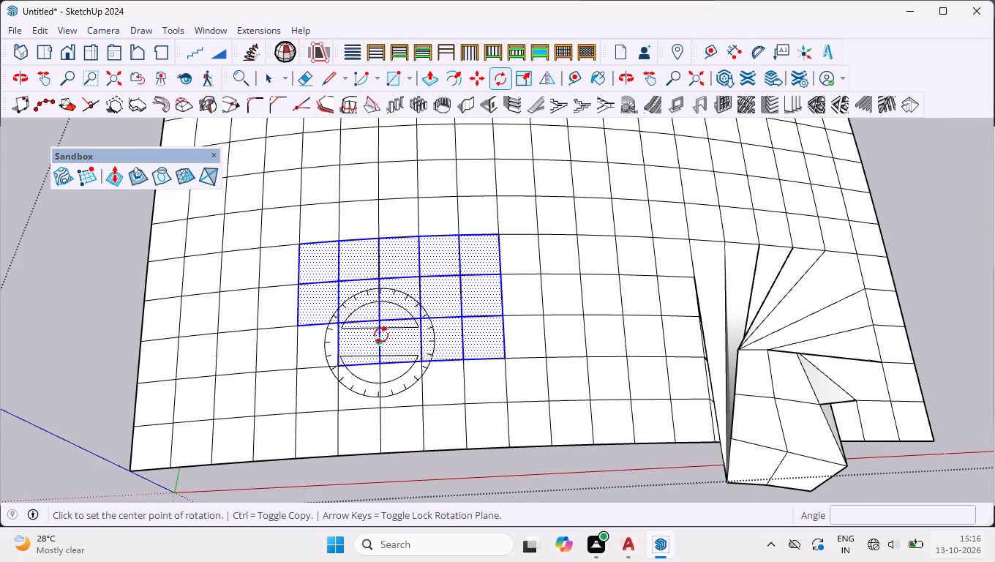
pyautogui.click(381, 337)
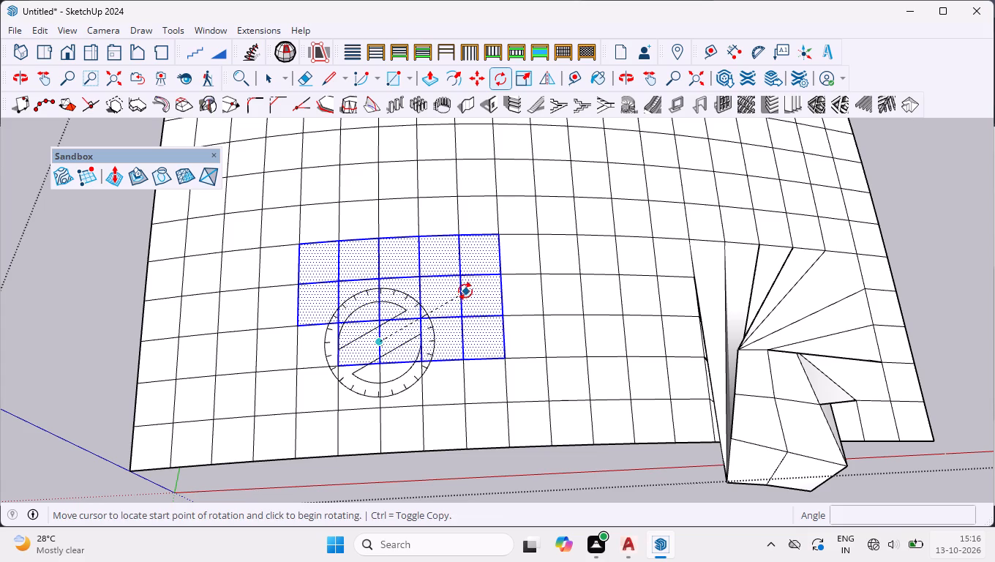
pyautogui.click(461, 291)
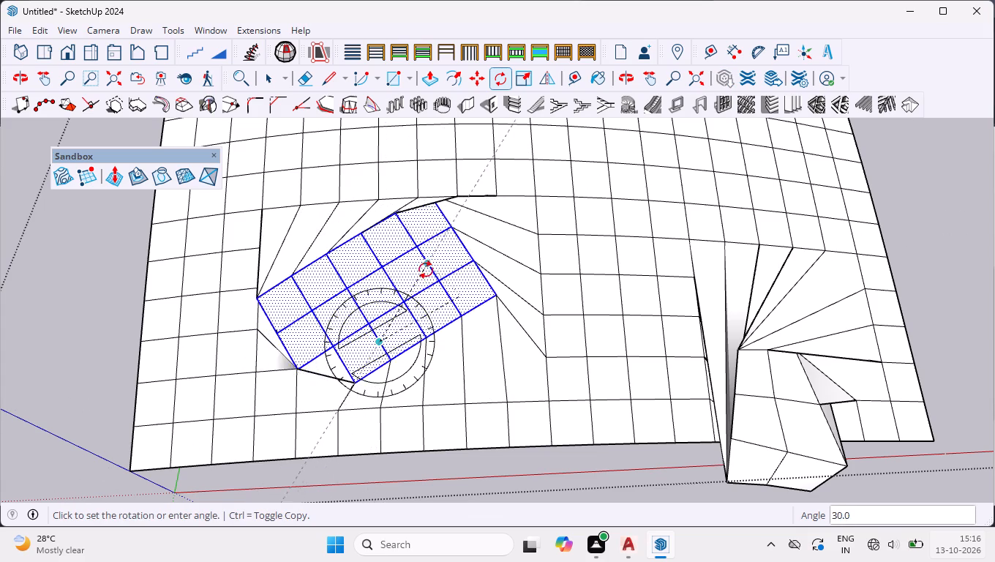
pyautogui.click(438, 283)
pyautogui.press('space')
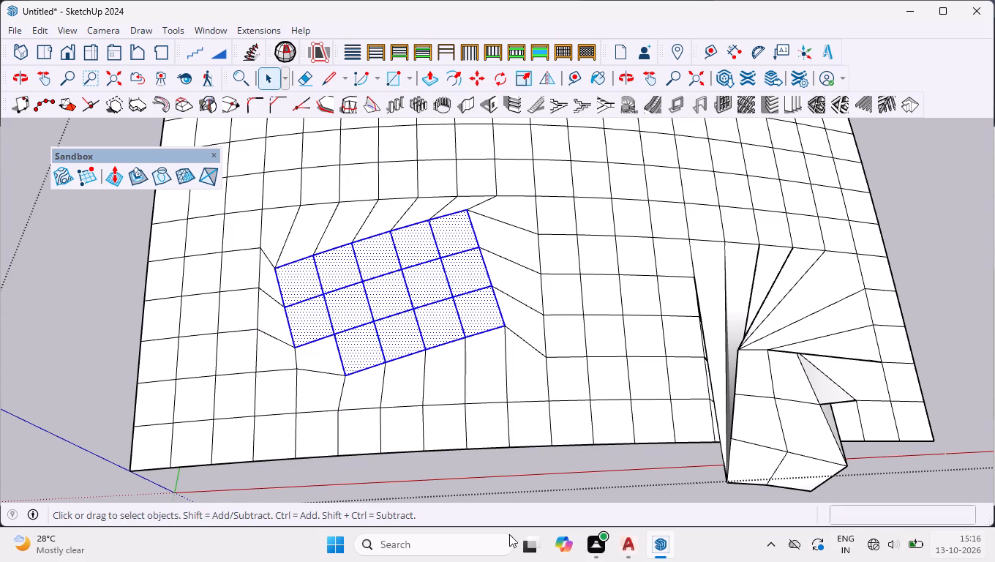
# Exit the open group and delete the entire terrain grid from the model.
pyautogui.scroll(-9, 509, 536)
pyautogui.scroll(-18, 401, 271)
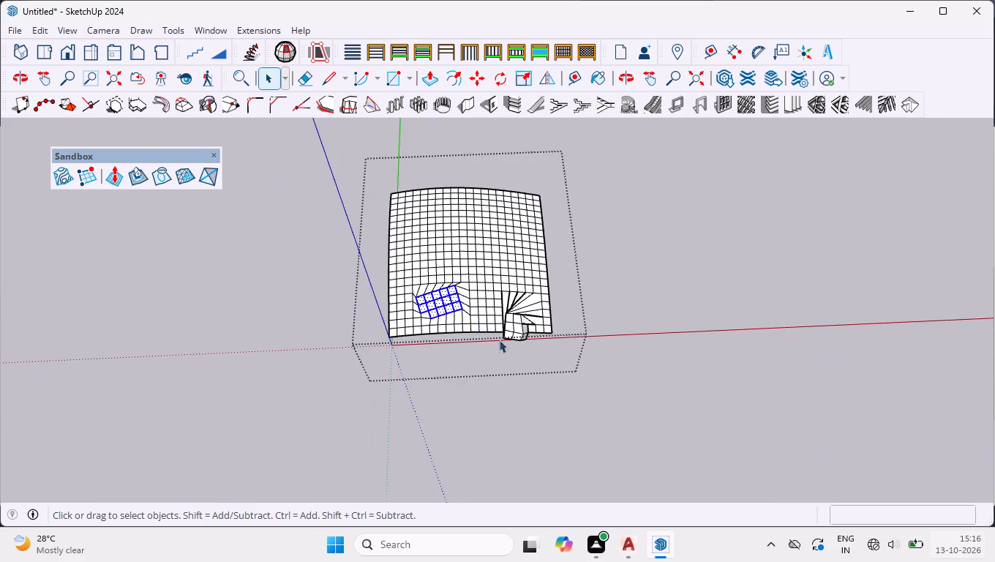
pyautogui.click(642, 350)
pyautogui.moveTo(596, 412); pyautogui.dragTo(411, 206)
pyautogui.press('Delete')
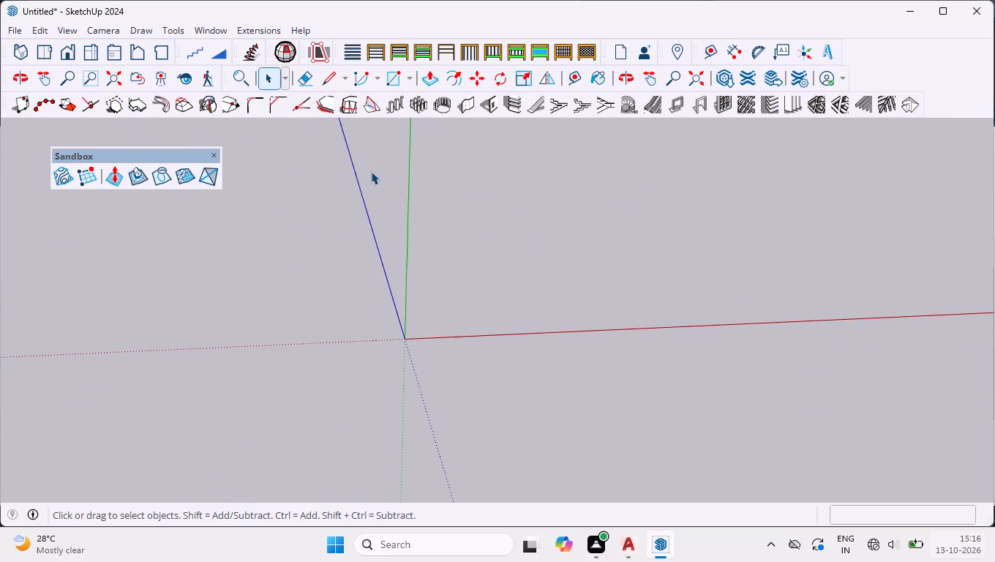
# Hide the Sandbox tool set.
pyautogui.click(214, 157)
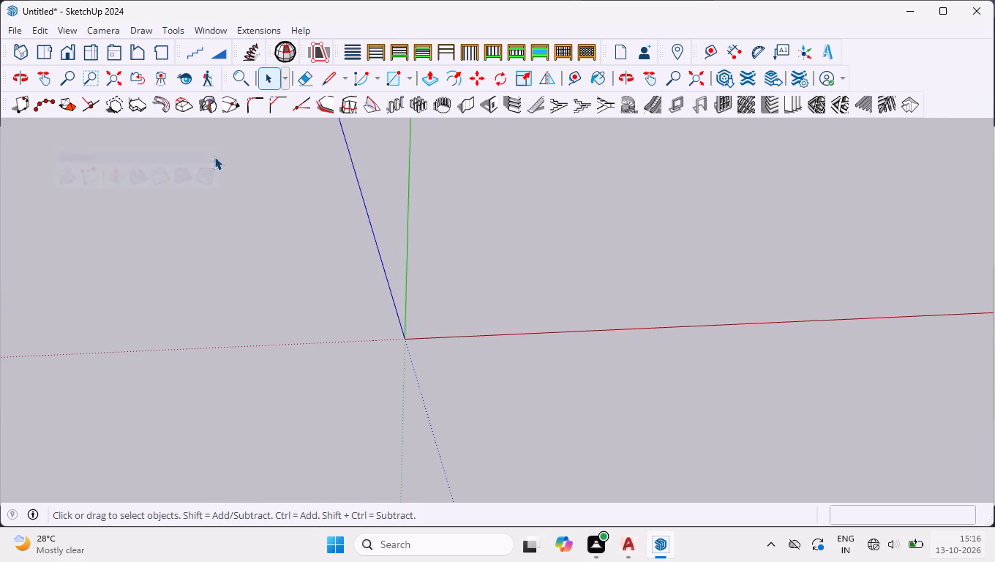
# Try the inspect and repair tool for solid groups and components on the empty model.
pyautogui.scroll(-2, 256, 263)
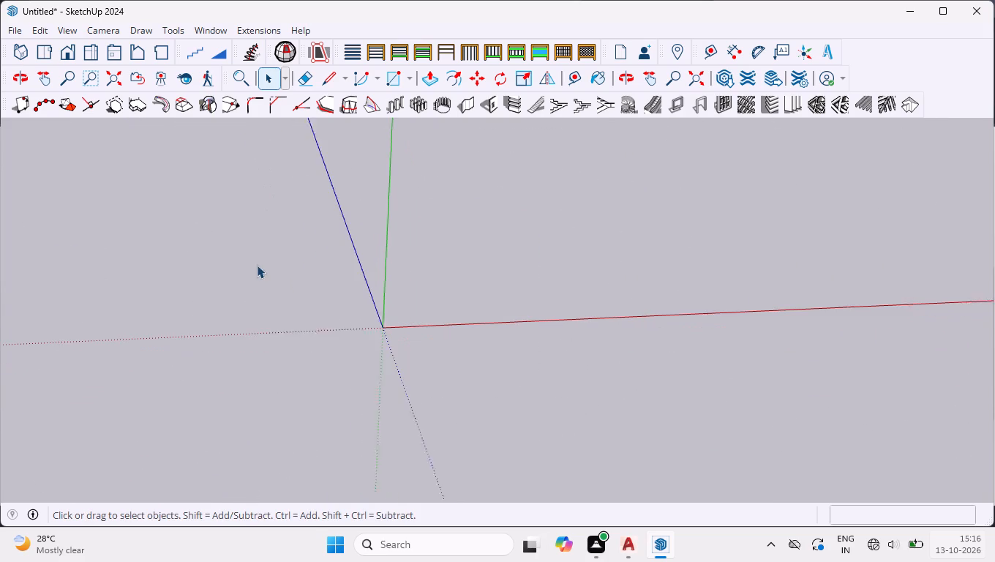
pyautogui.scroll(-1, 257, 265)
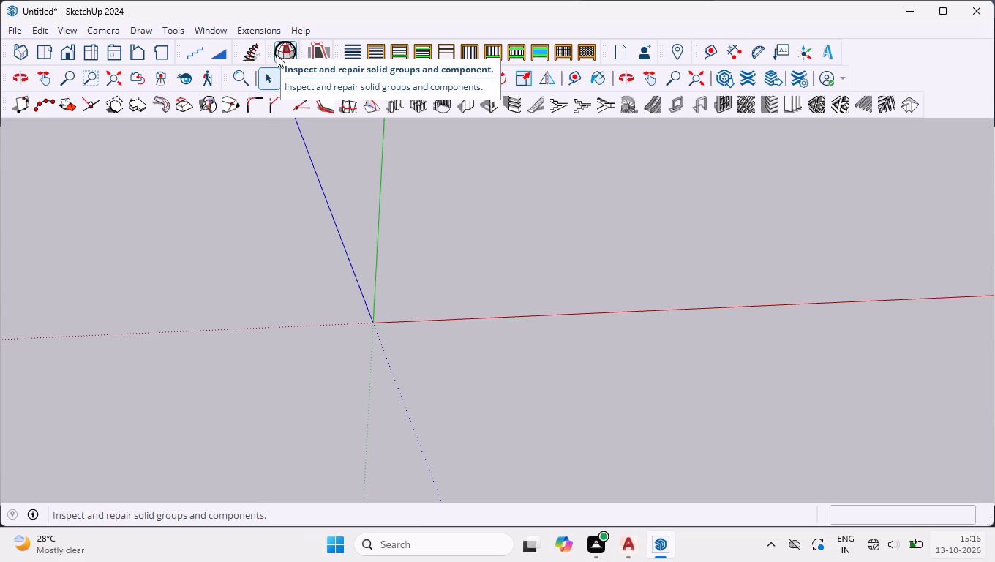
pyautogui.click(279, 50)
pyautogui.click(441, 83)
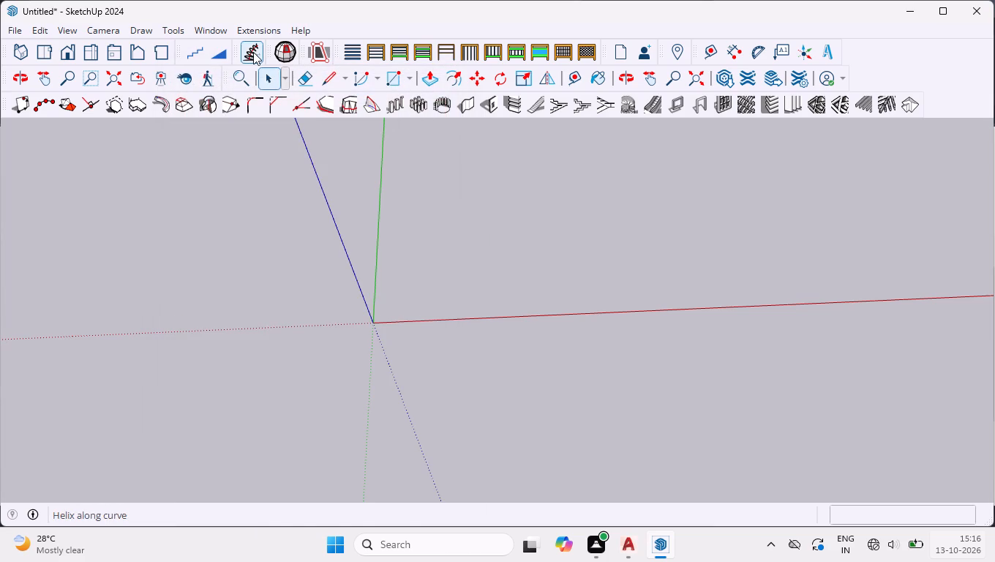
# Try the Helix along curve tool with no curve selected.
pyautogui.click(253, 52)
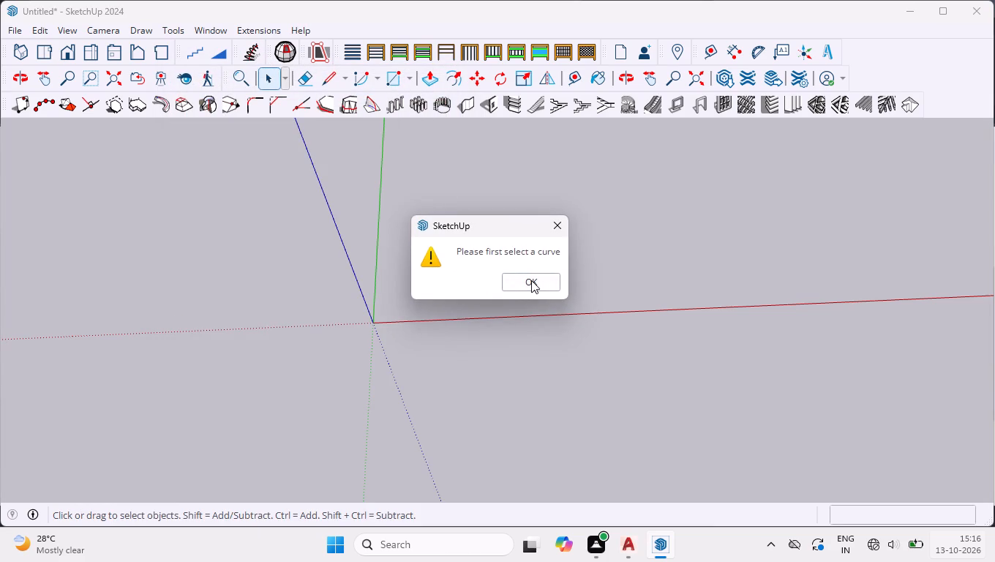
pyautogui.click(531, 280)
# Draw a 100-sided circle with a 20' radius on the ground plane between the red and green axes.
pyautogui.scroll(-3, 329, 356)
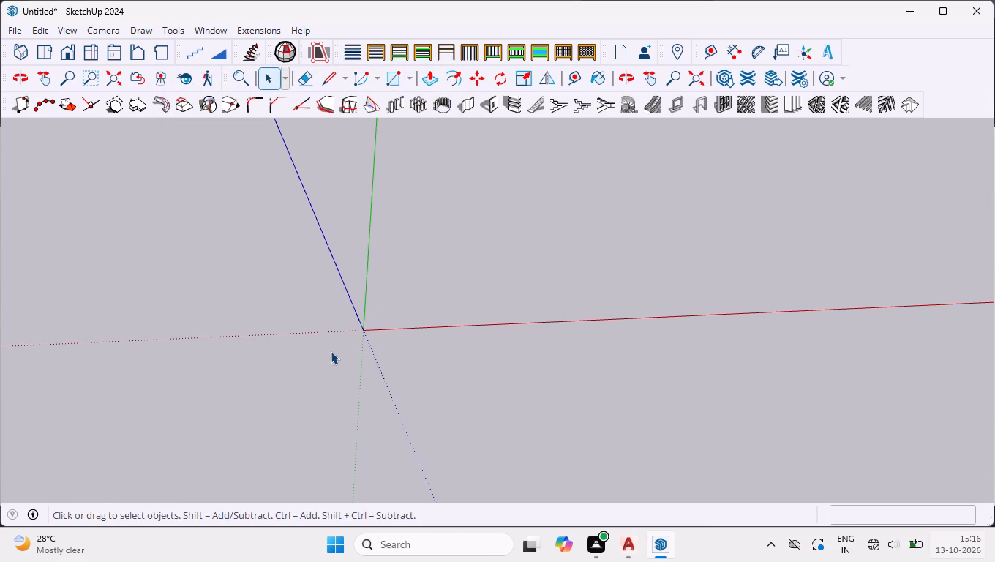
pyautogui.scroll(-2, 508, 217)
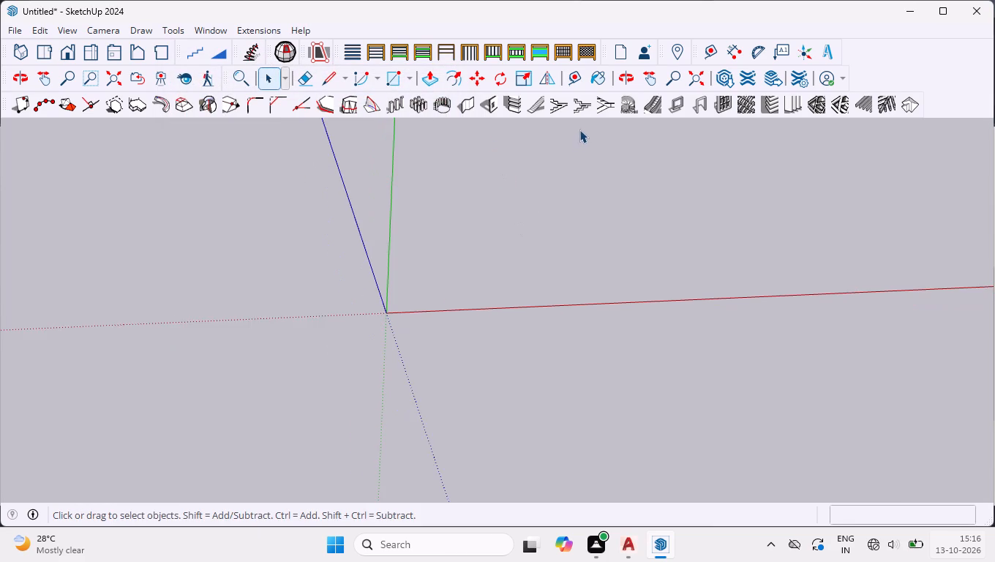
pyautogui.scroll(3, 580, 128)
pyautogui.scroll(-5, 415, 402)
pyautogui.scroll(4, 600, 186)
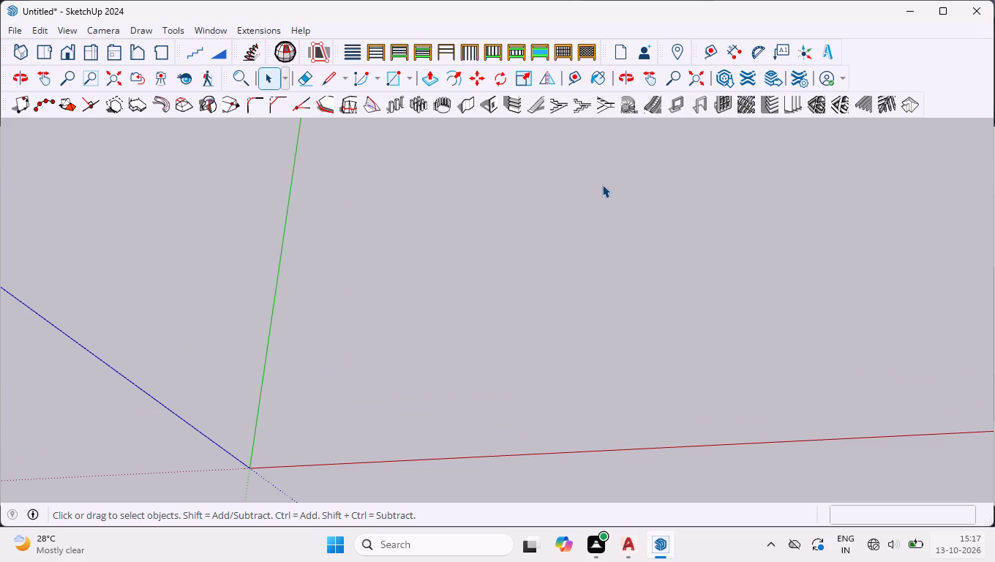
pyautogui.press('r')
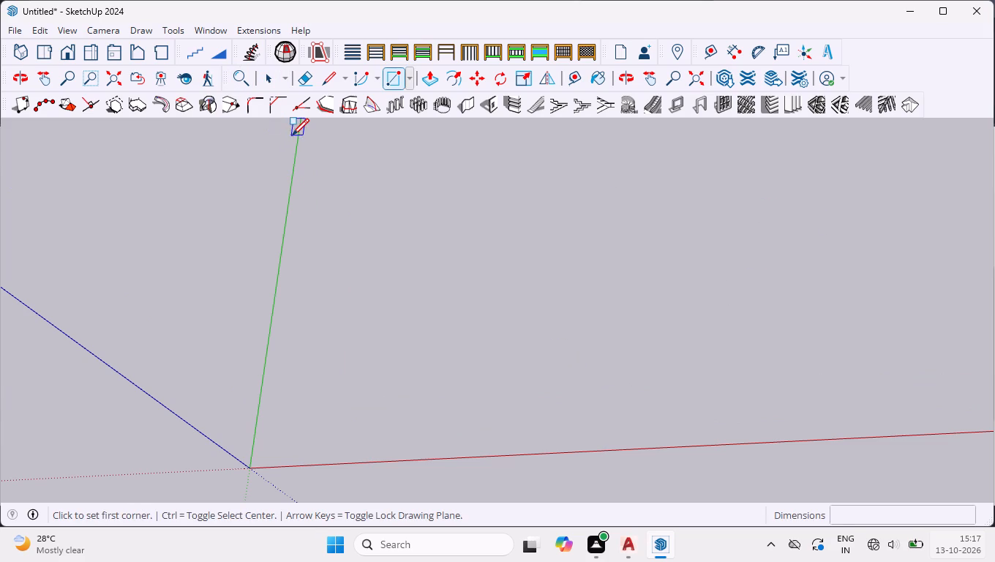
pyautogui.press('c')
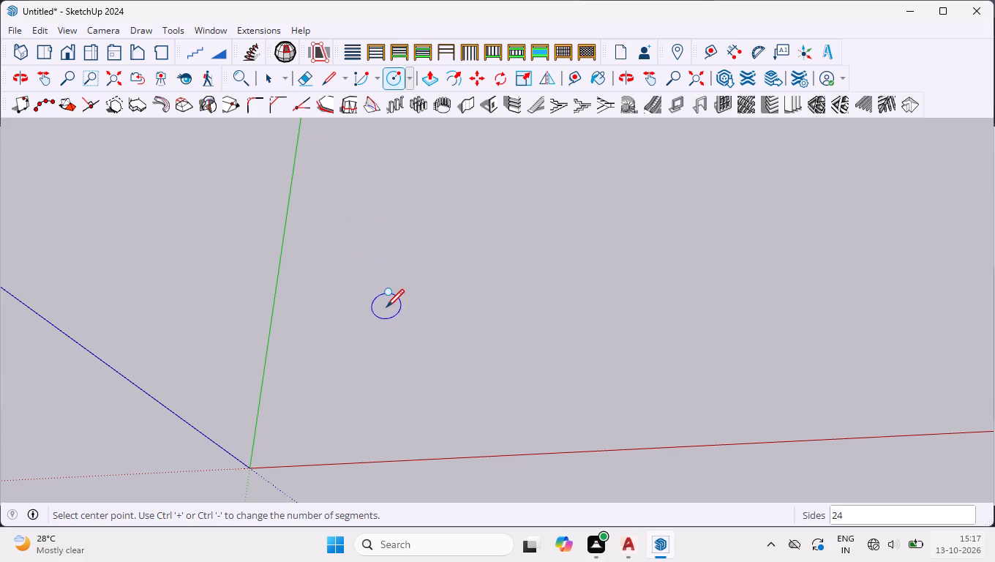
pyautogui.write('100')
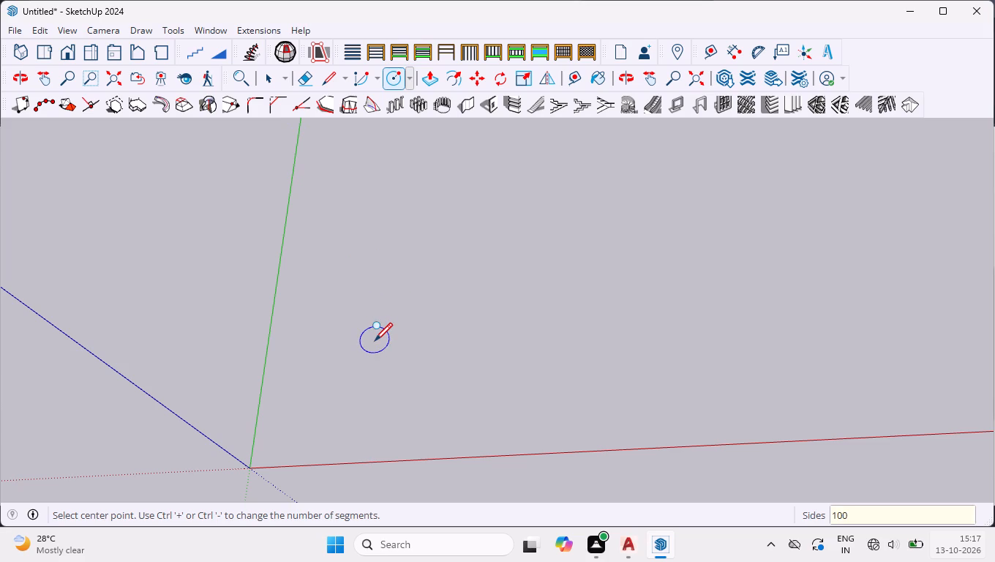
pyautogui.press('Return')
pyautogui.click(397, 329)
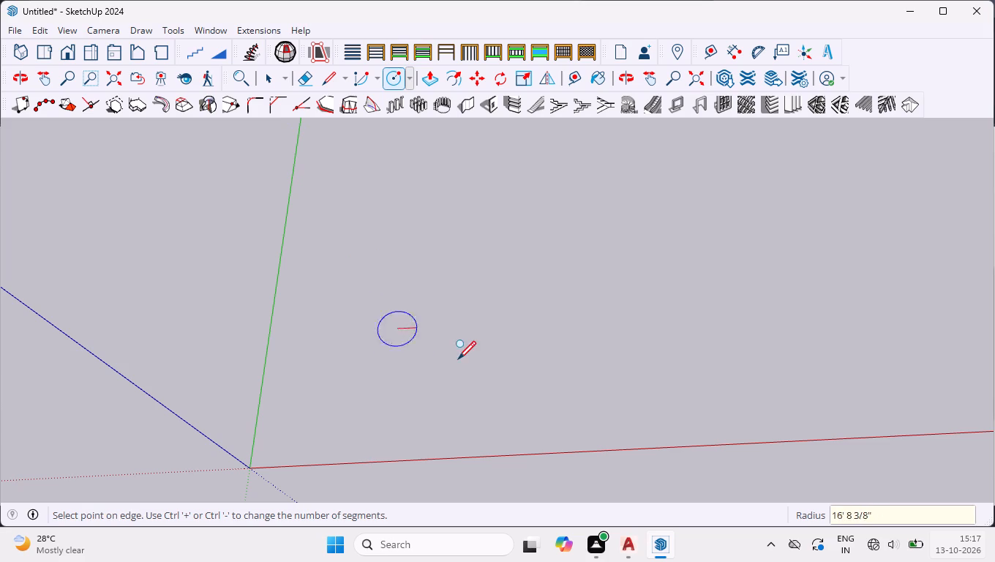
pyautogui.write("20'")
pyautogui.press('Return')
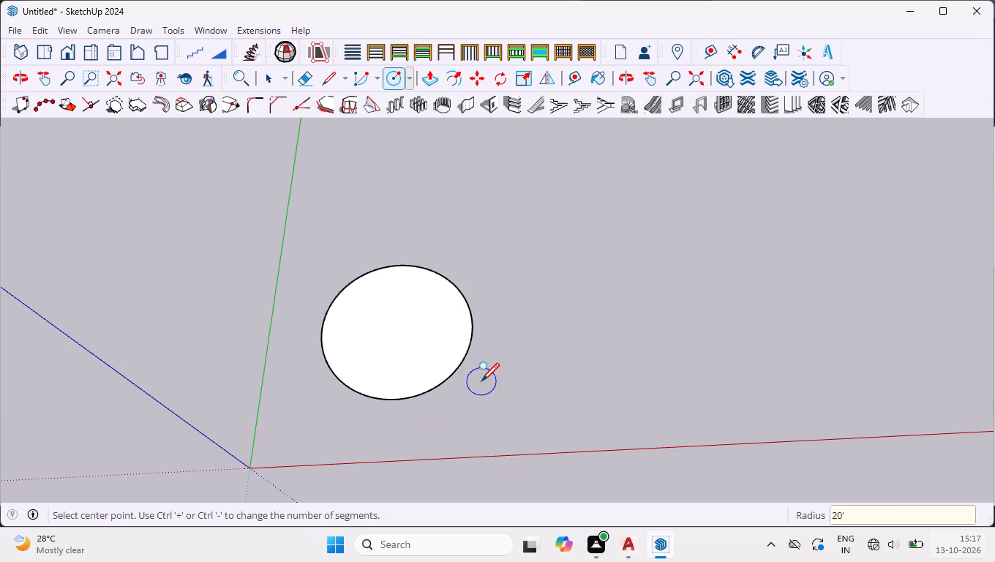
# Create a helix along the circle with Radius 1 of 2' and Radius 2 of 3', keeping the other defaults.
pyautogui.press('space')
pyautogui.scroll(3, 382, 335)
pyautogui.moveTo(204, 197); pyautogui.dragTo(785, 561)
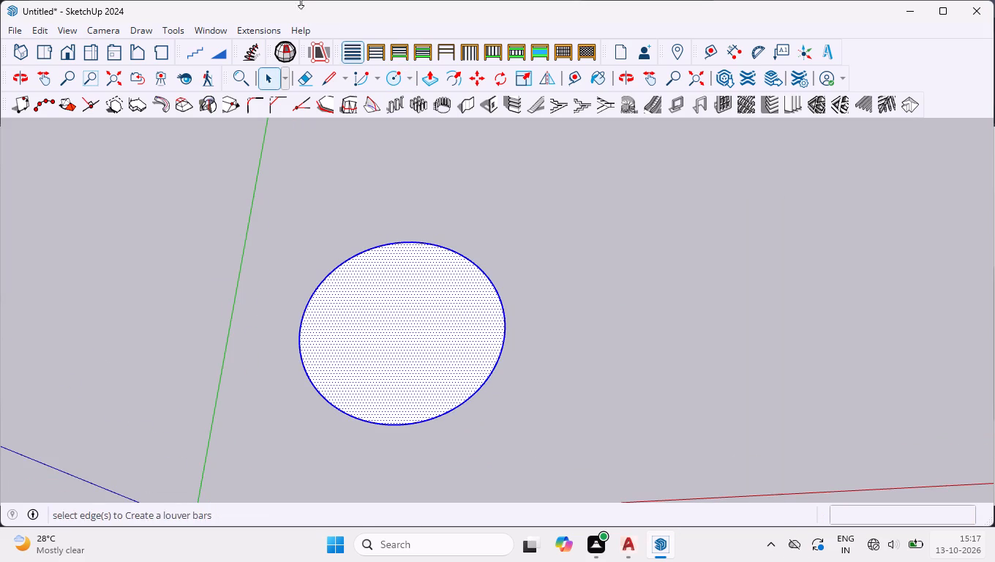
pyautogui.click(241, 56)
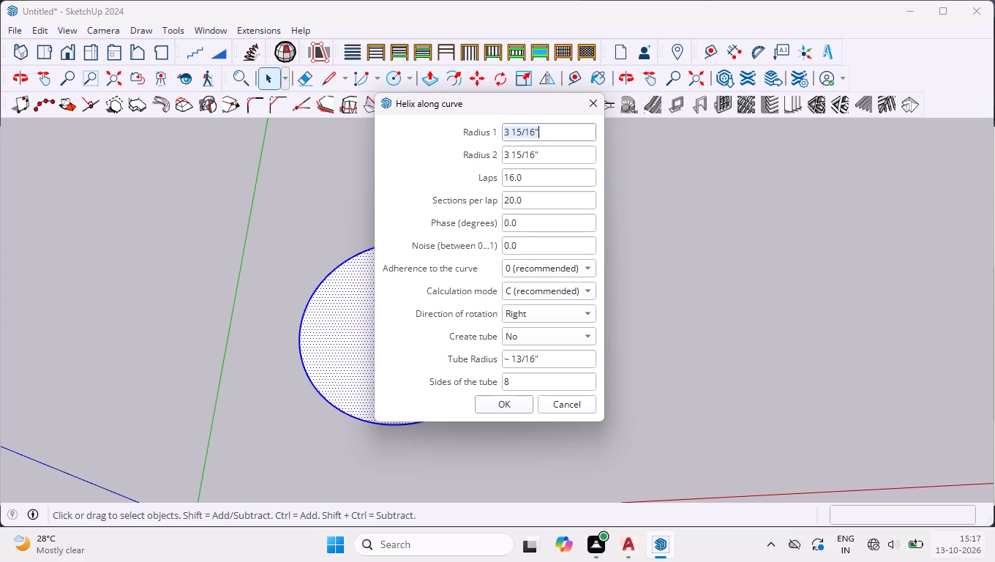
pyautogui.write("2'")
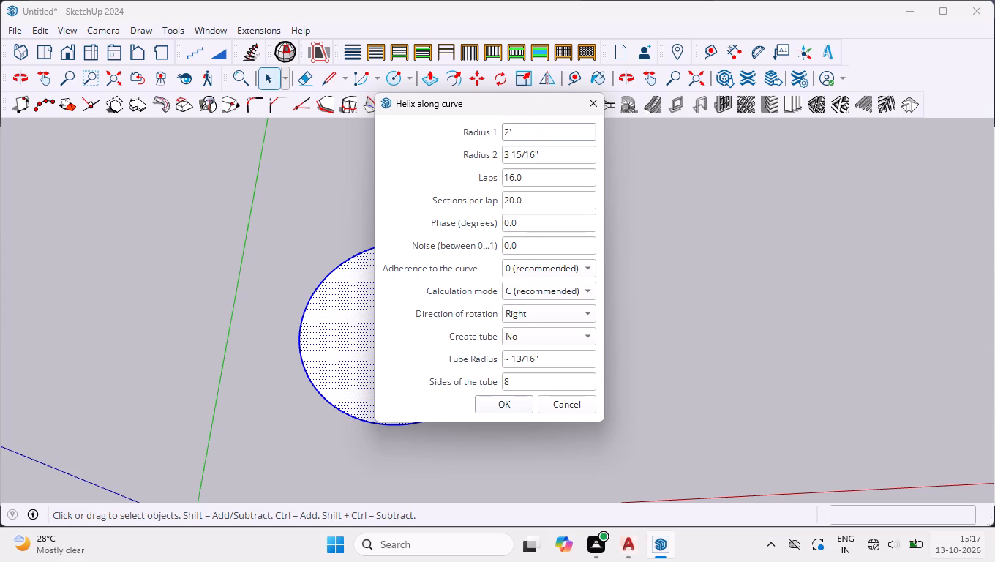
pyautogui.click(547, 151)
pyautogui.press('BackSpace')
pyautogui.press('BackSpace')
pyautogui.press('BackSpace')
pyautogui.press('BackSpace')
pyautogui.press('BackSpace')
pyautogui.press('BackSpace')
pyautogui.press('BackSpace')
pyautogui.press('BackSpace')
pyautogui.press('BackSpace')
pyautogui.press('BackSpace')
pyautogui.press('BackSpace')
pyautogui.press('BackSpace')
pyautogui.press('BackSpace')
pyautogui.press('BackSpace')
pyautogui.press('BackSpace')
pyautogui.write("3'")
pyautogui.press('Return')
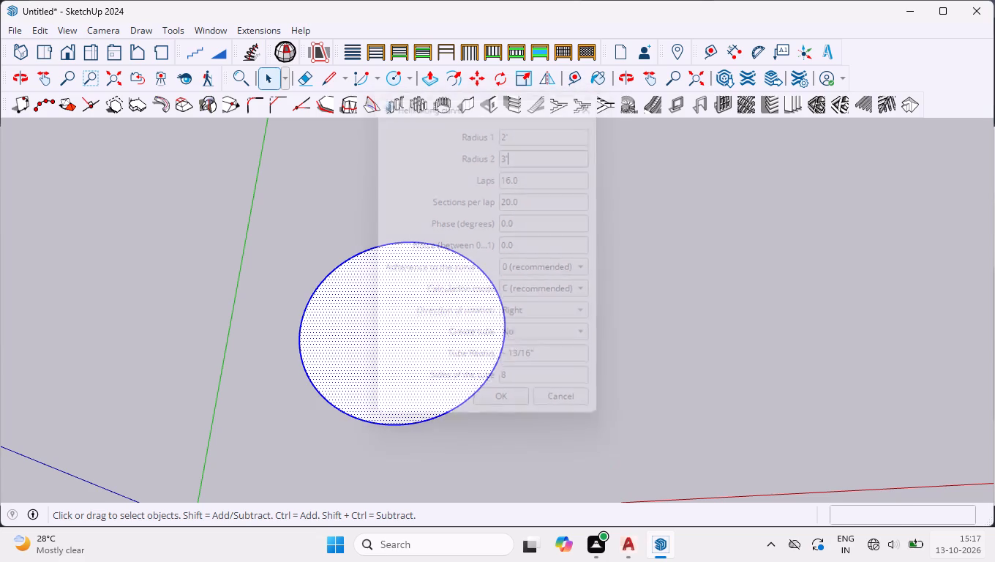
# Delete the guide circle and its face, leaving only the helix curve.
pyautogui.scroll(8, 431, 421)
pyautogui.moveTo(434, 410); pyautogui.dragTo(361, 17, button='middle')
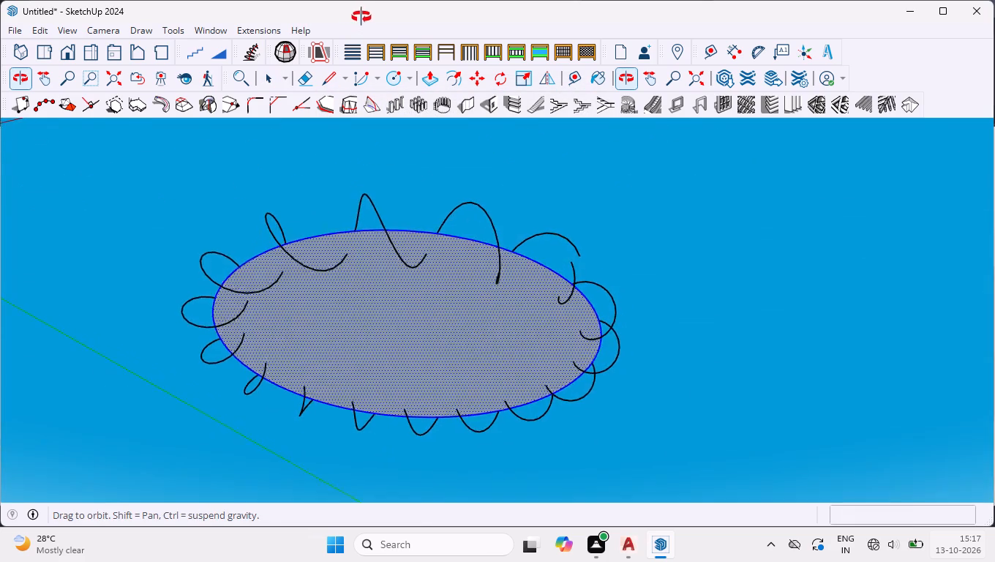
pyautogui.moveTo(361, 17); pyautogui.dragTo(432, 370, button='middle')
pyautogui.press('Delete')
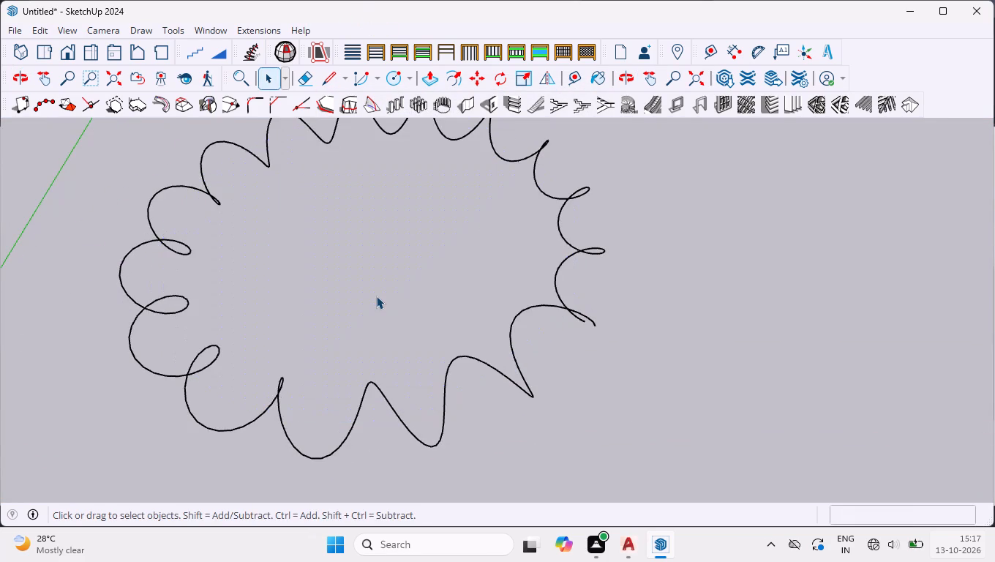
# Examine the helix curve and its two ends from several angles.
pyautogui.scroll(-11, 376, 296)
pyautogui.moveTo(407, 353); pyautogui.dragTo(395, 542, button='middle')
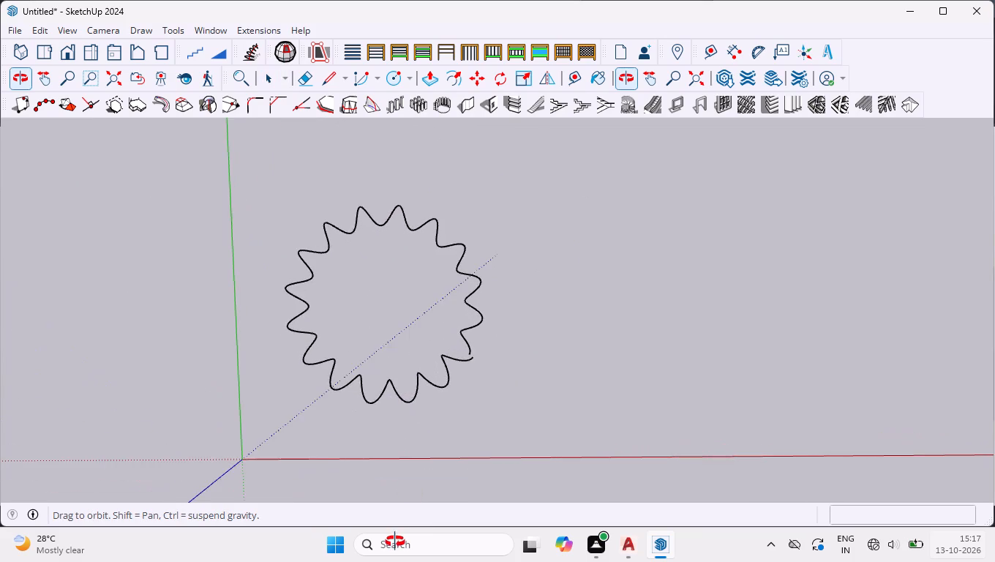
pyautogui.moveTo(395, 542); pyautogui.dragTo(443, 532, button='middle')
pyautogui.scroll(16, 457, 352)
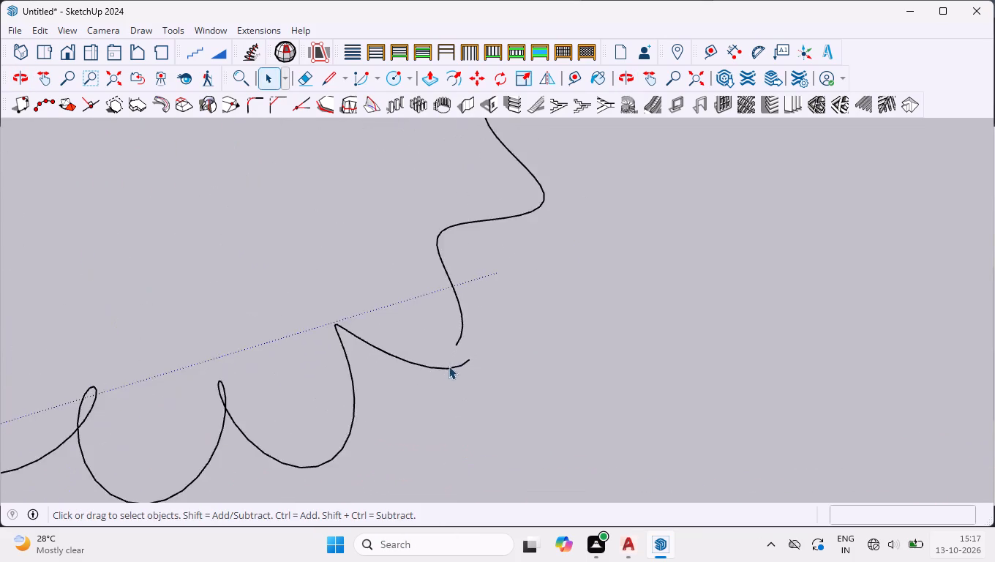
pyautogui.scroll(7, 448, 366)
pyautogui.moveTo(476, 354); pyautogui.dragTo(307, 98, button='middle')
pyautogui.scroll(-1, 360, 190)
pyautogui.moveTo(412, 276); pyautogui.dragTo(424, 327, button='middle')
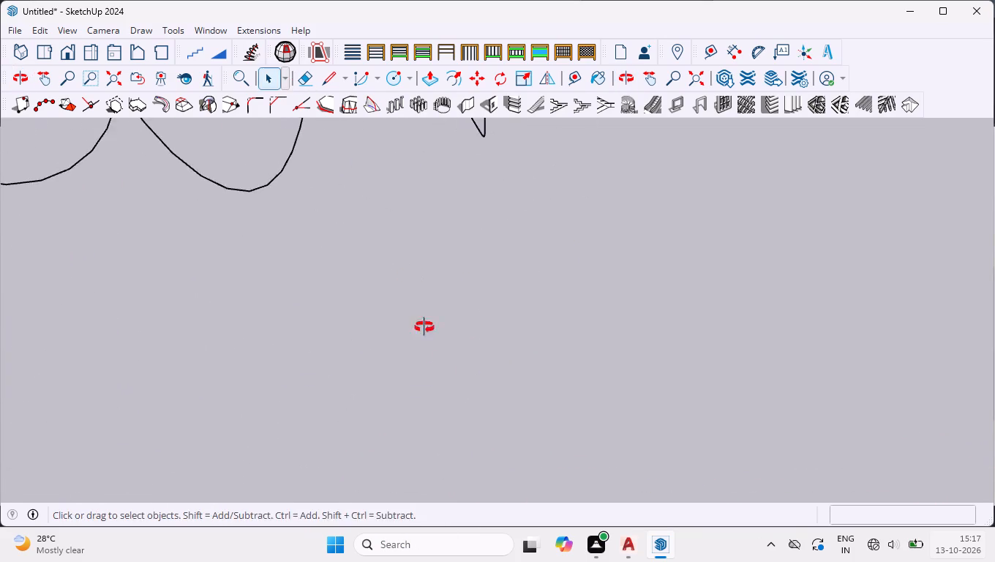
pyautogui.moveTo(424, 327); pyautogui.dragTo(442, 367, button='middle')
pyautogui.scroll(-18, 454, 355)
pyautogui.scroll(-12, 435, 259)
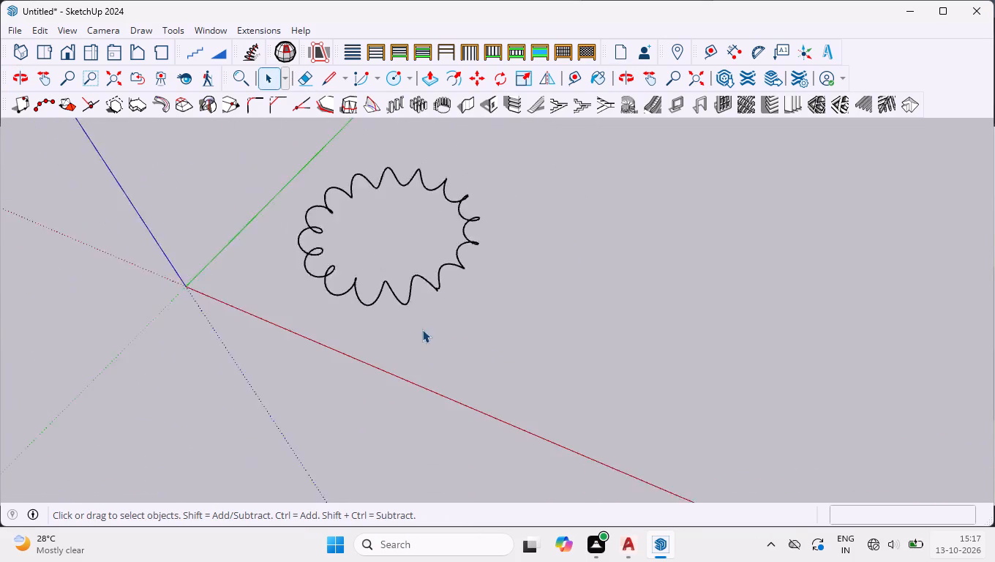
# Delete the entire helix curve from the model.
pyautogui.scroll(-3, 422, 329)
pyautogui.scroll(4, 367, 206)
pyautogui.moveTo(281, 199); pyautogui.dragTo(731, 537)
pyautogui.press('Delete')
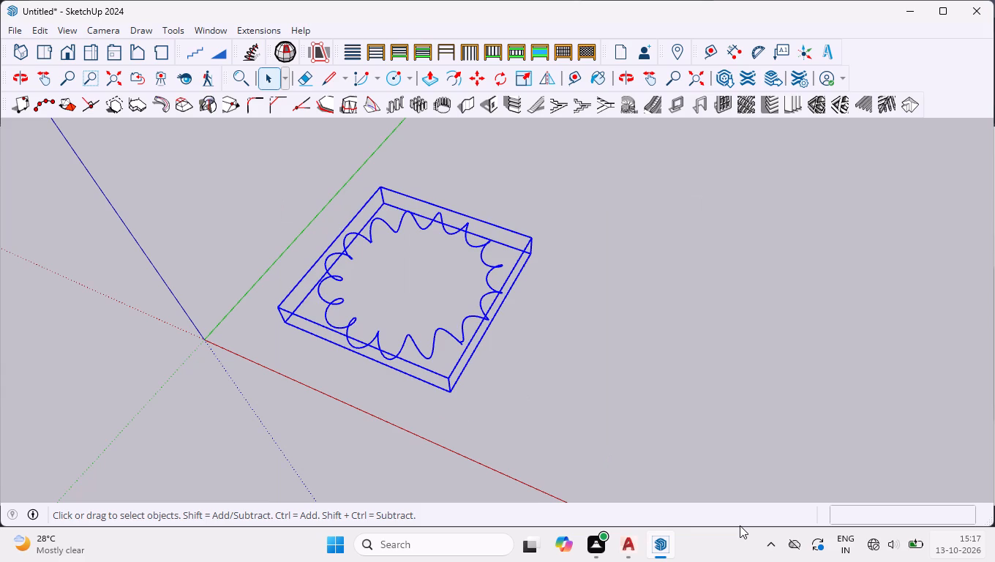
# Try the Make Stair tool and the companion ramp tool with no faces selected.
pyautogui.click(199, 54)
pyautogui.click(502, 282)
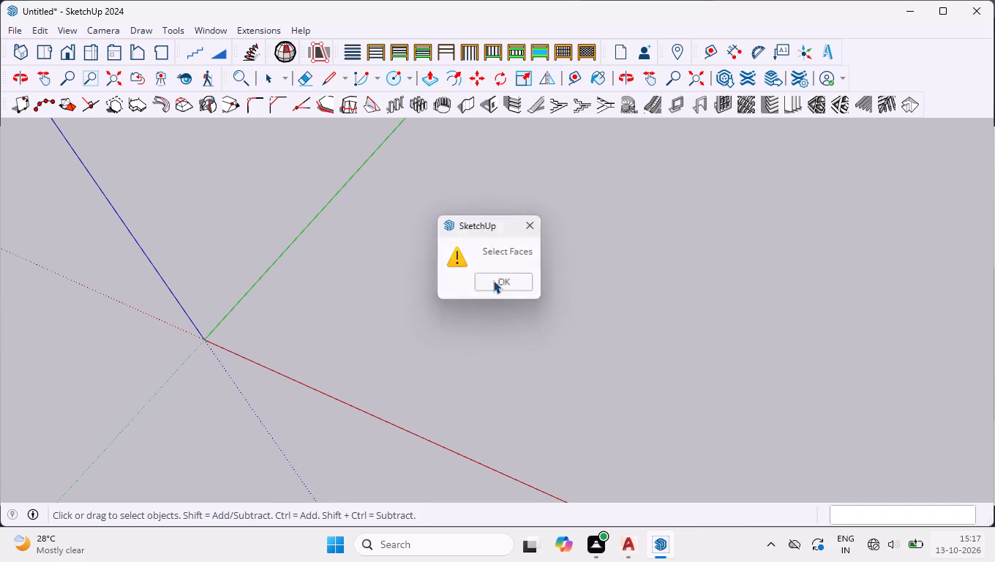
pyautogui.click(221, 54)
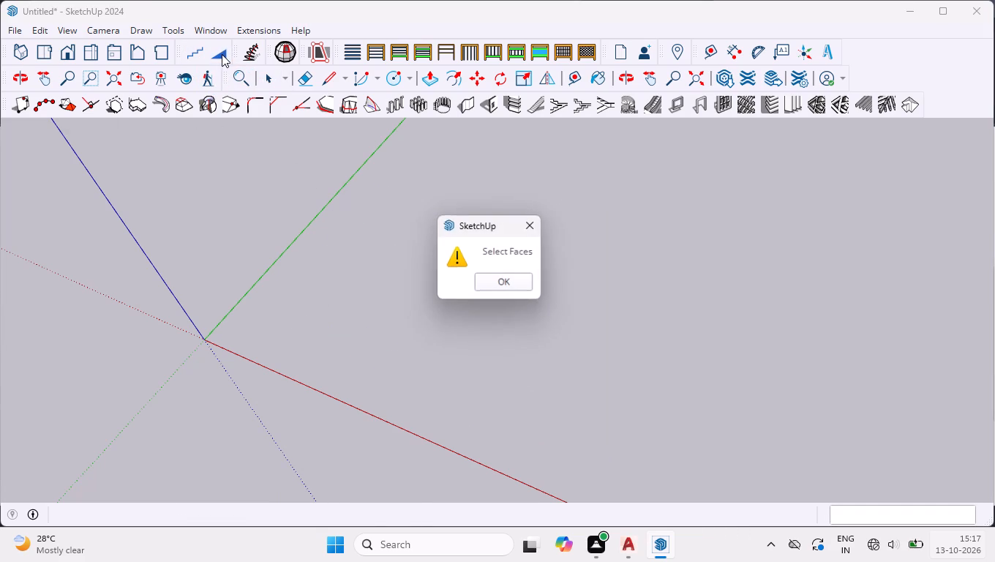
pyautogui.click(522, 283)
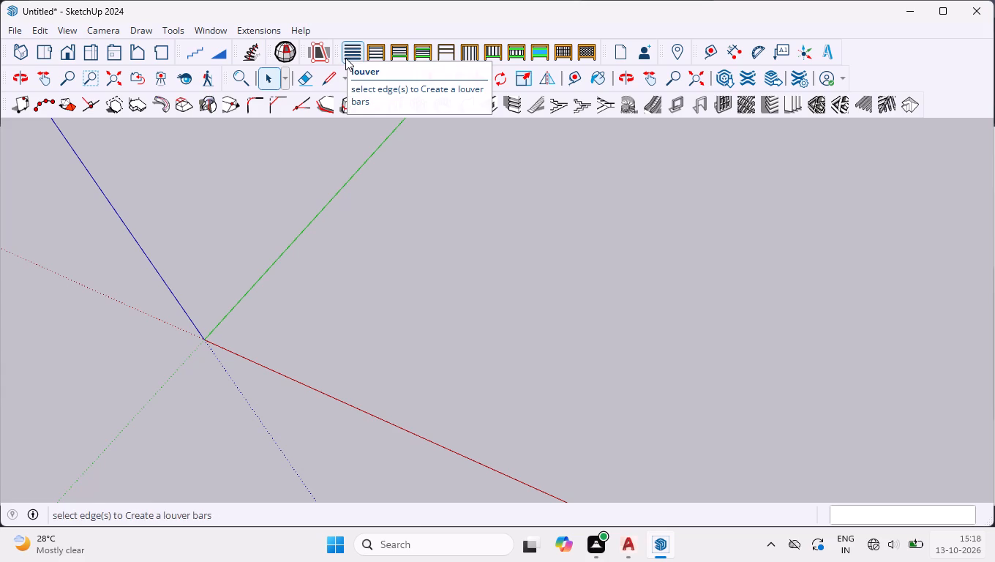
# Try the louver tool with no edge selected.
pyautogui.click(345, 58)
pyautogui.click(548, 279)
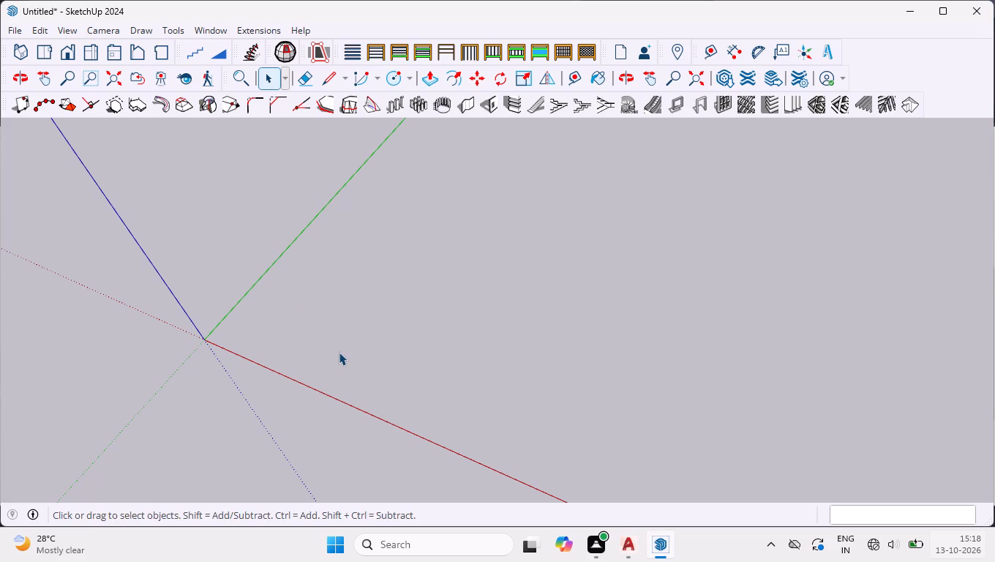
# Draw a single straight line parallel to the red axis, offset from the origin toward the green axis.
pyautogui.press('l')
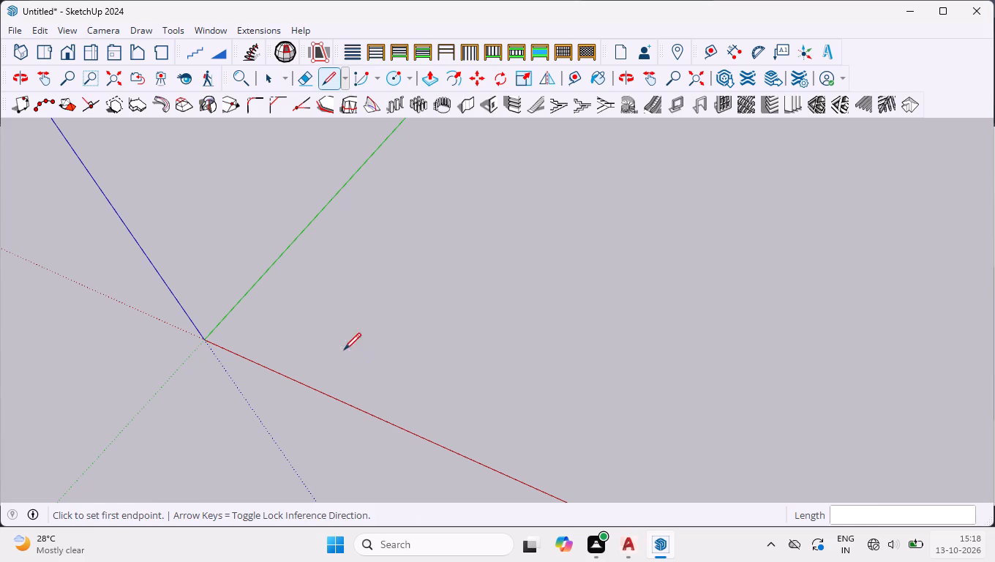
pyautogui.click(290, 305)
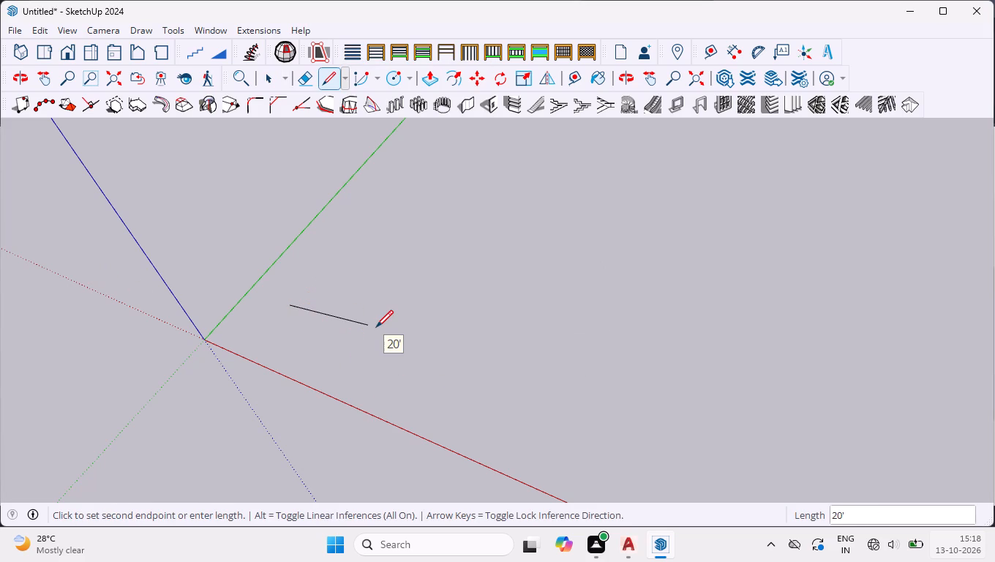
pyautogui.press('Right')
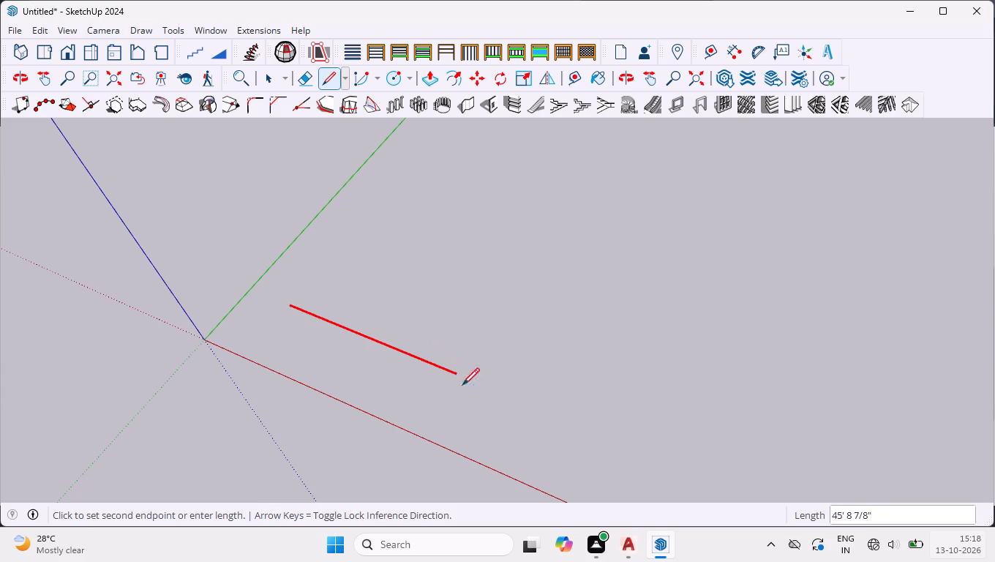
pyautogui.click(513, 412)
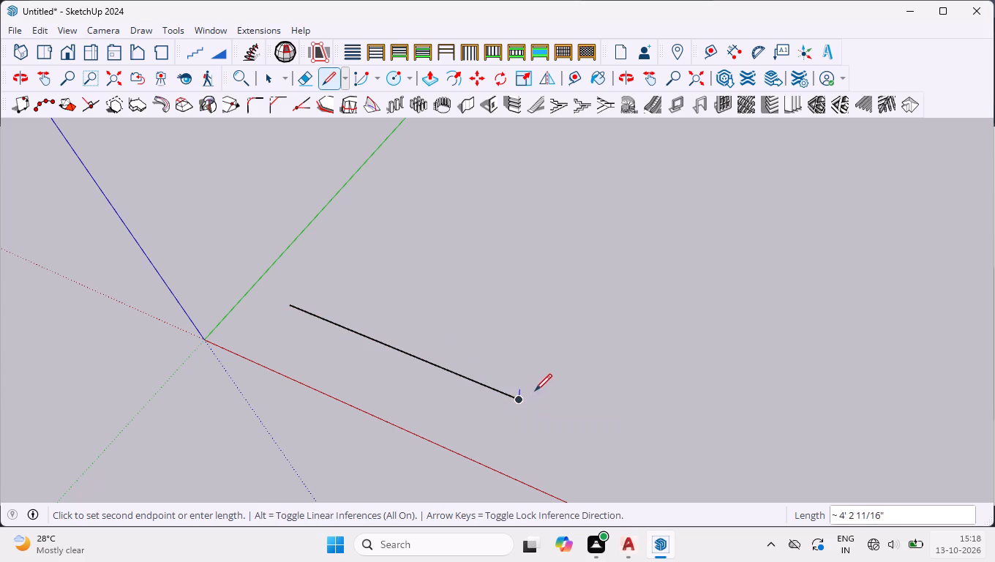
pyautogui.press('space')
# Copy the line parallel to the red axis 2' along the green axis.
pyautogui.moveTo(254, 279); pyautogui.dragTo(637, 455)
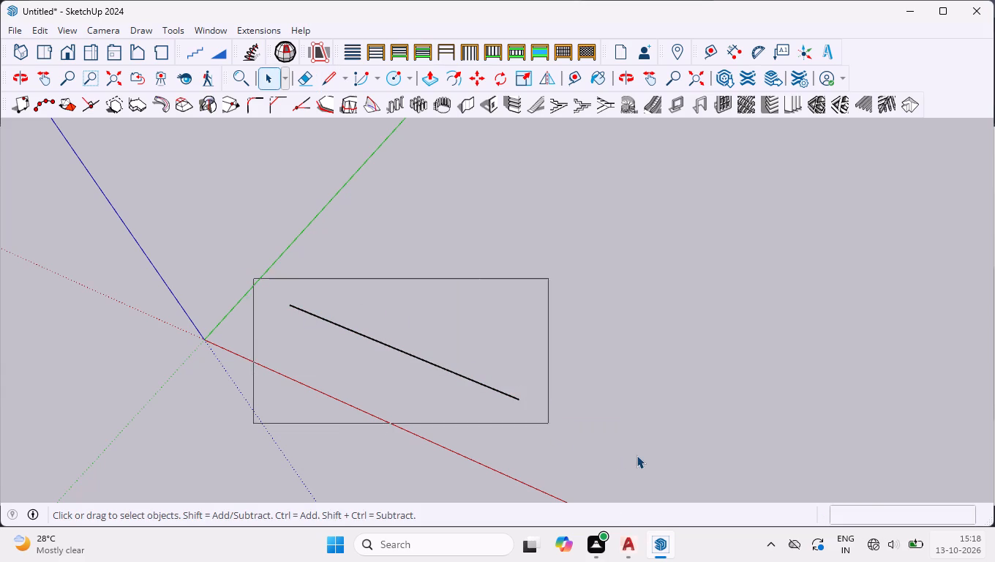
pyautogui.moveTo(637, 455); pyautogui.dragTo(628, 454)
pyautogui.press('m')
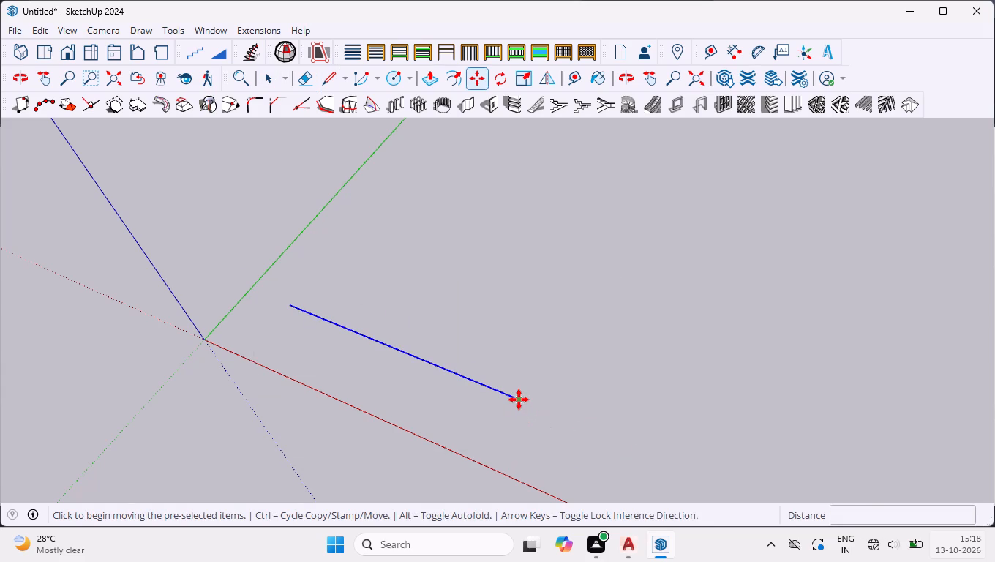
pyautogui.click(519, 400)
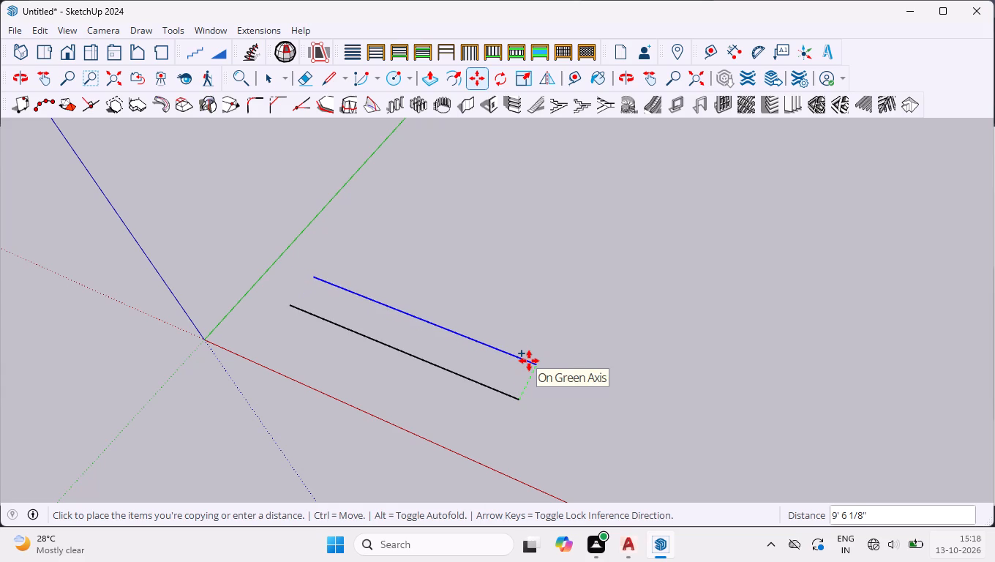
pyautogui.press('Up')
pyautogui.press('Left')
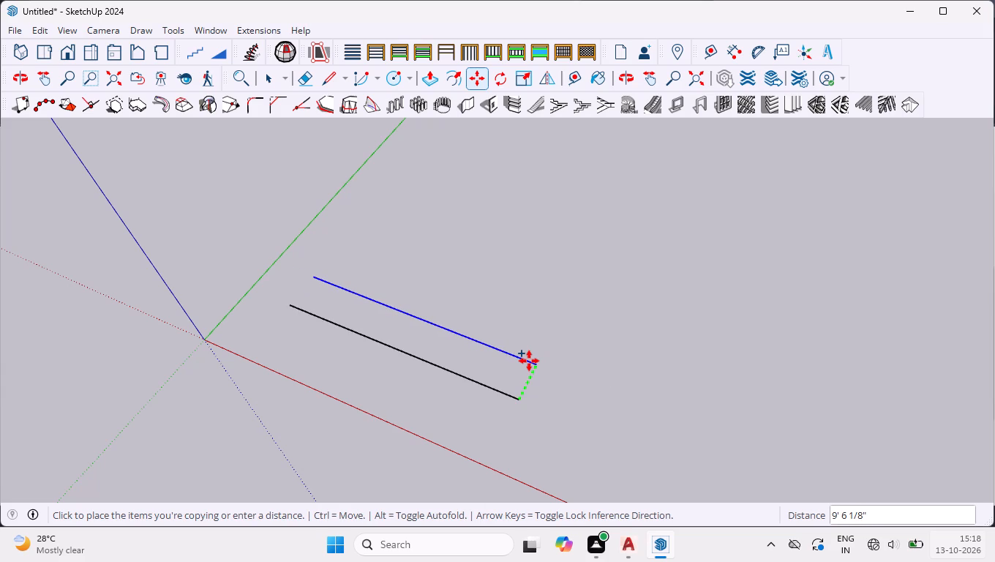
pyautogui.write("2'")
pyautogui.press('Return')
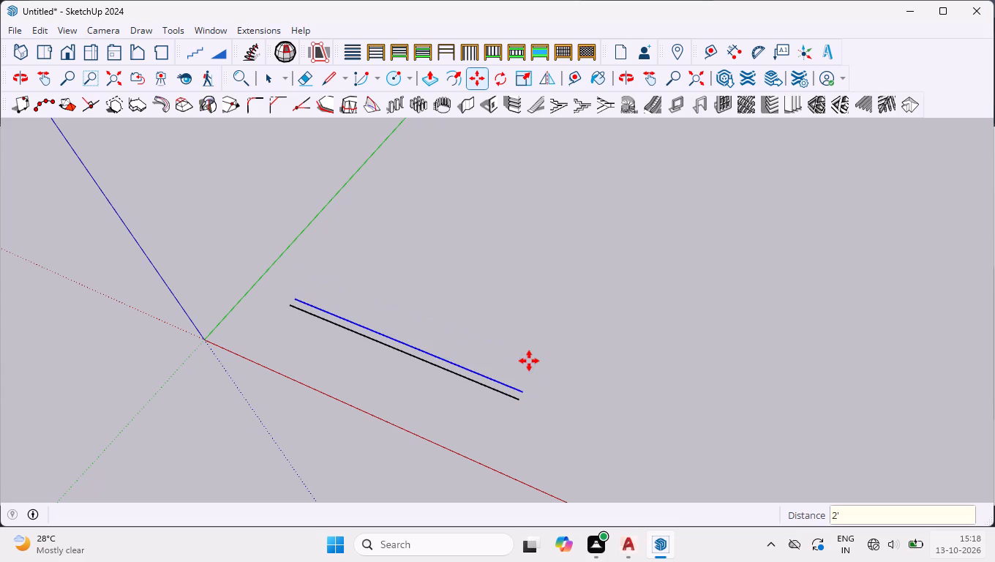
# Move the copied line by a distance of 2 along the green axis.
pyautogui.scroll(2, 529, 361)
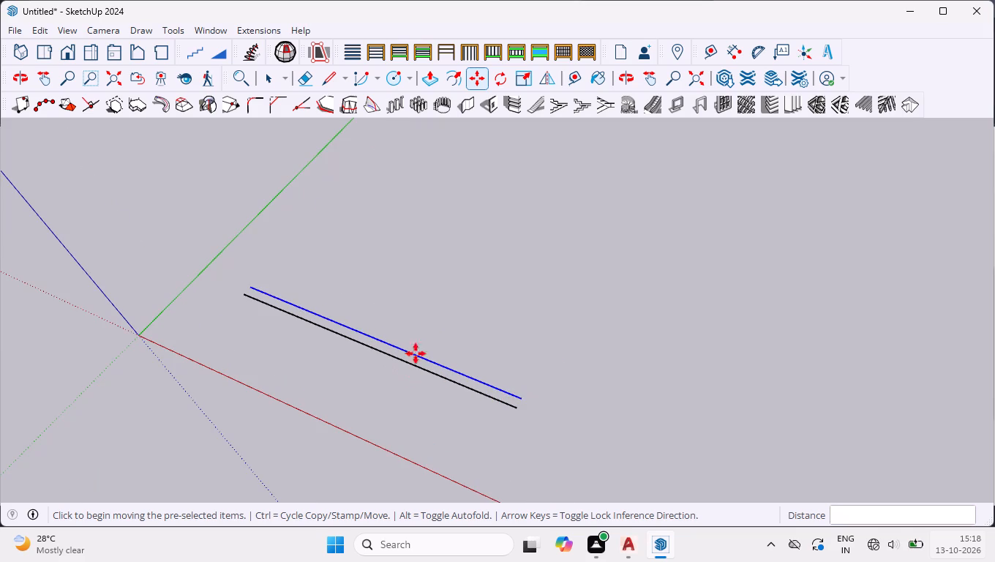
pyautogui.click(519, 398)
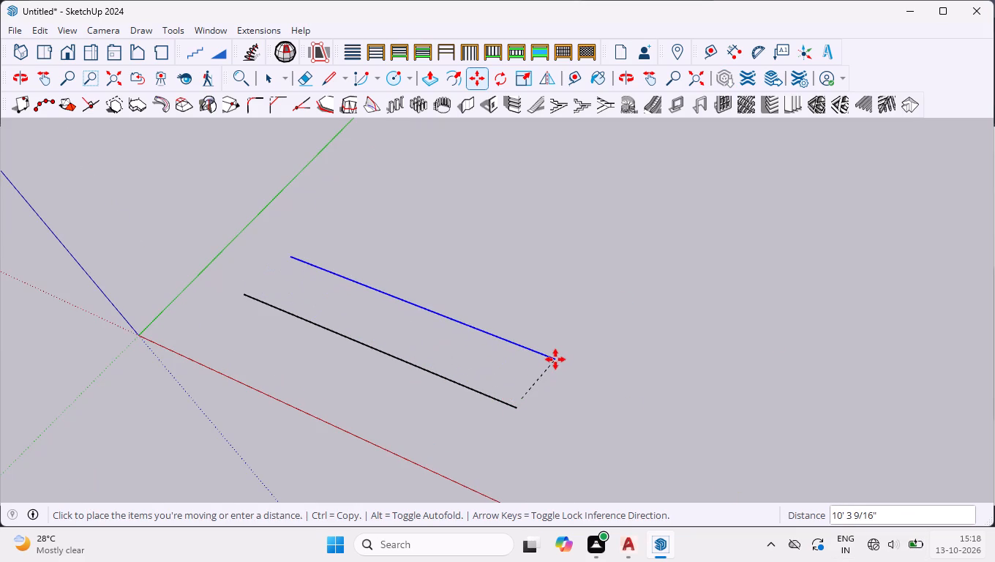
pyautogui.press('Left')
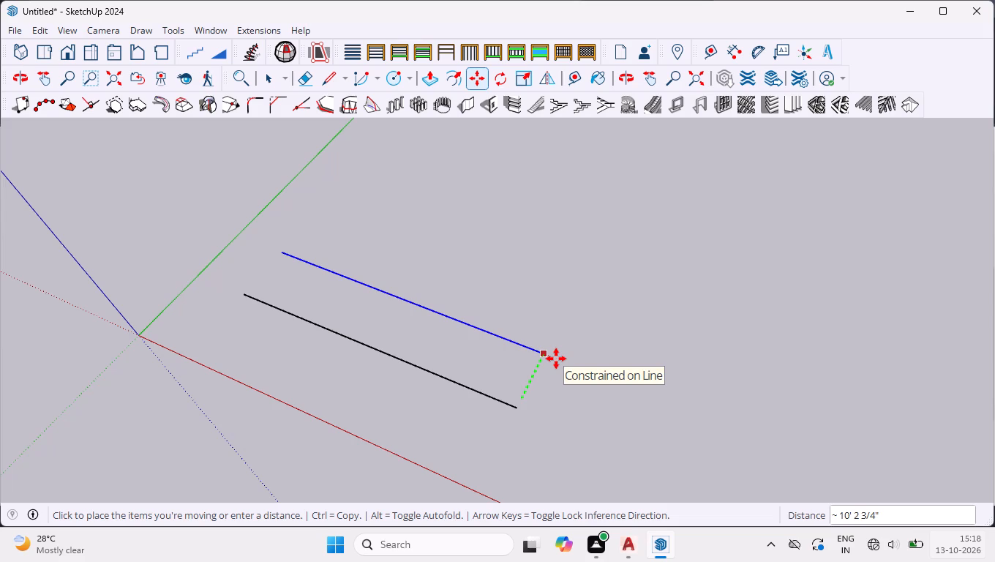
pyautogui.press('2')
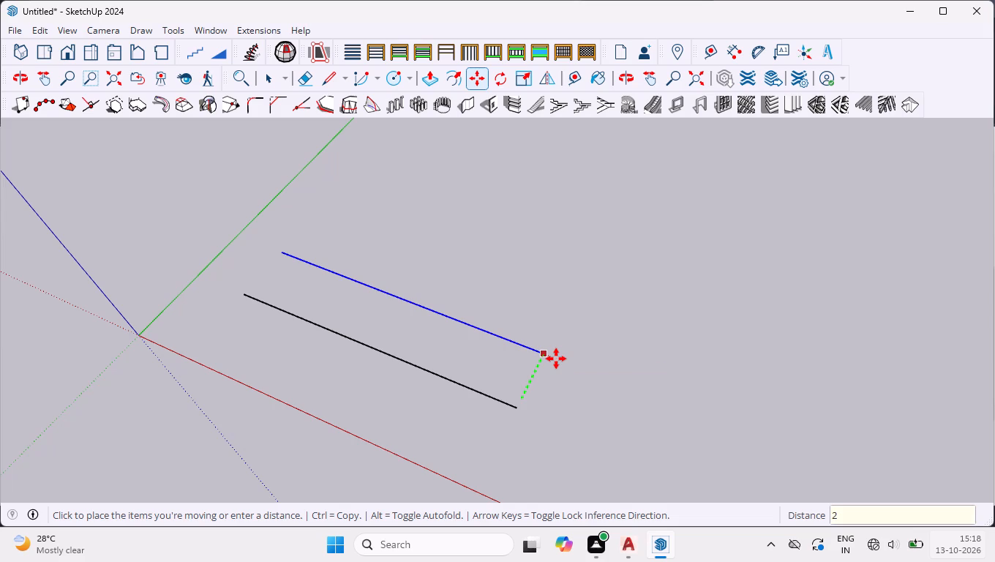
pyautogui.press('Return')
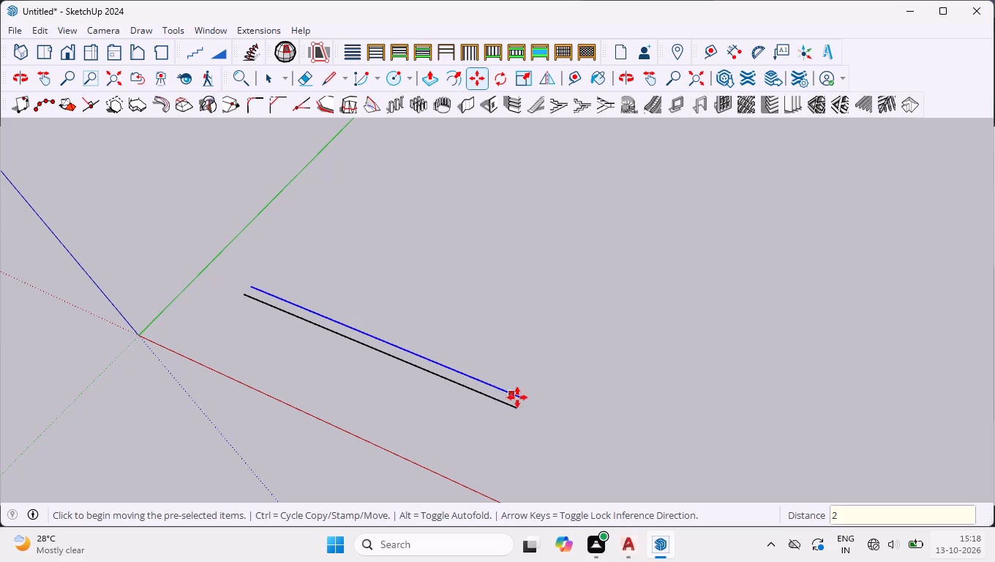
# Move the copied line a further 6' along the green axis, away from the original line.
pyautogui.click(522, 400)
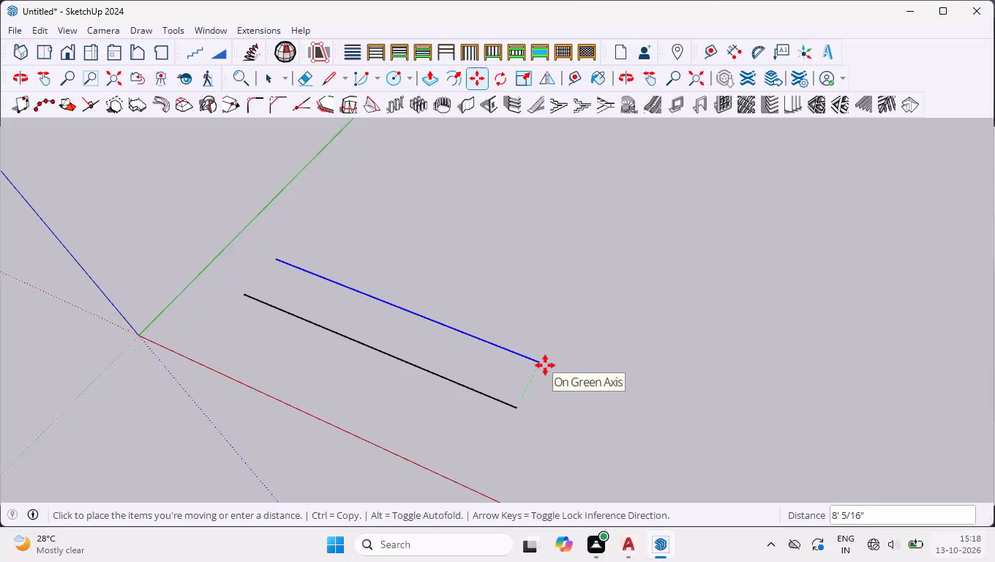
pyautogui.write("6'")
pyautogui.press('Return')
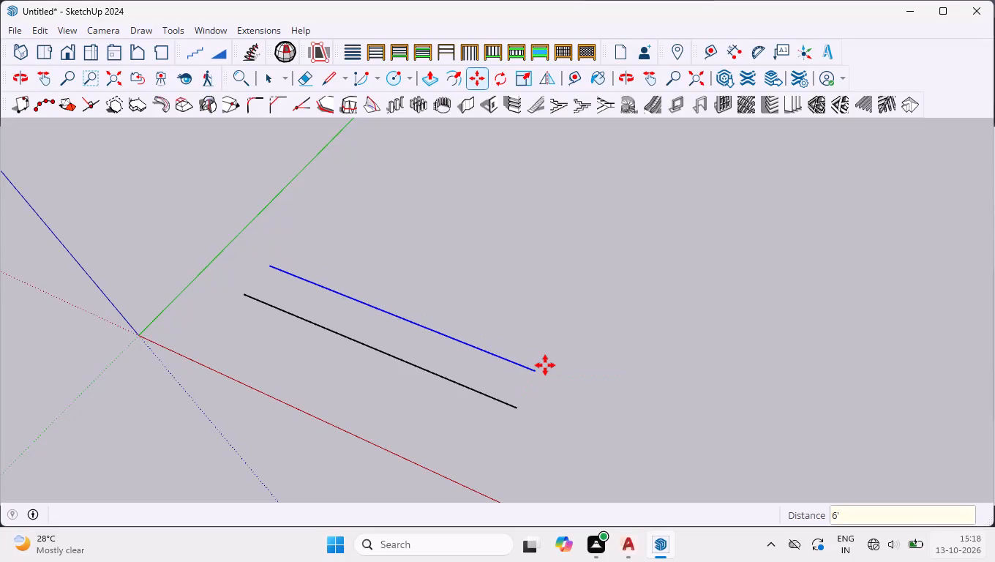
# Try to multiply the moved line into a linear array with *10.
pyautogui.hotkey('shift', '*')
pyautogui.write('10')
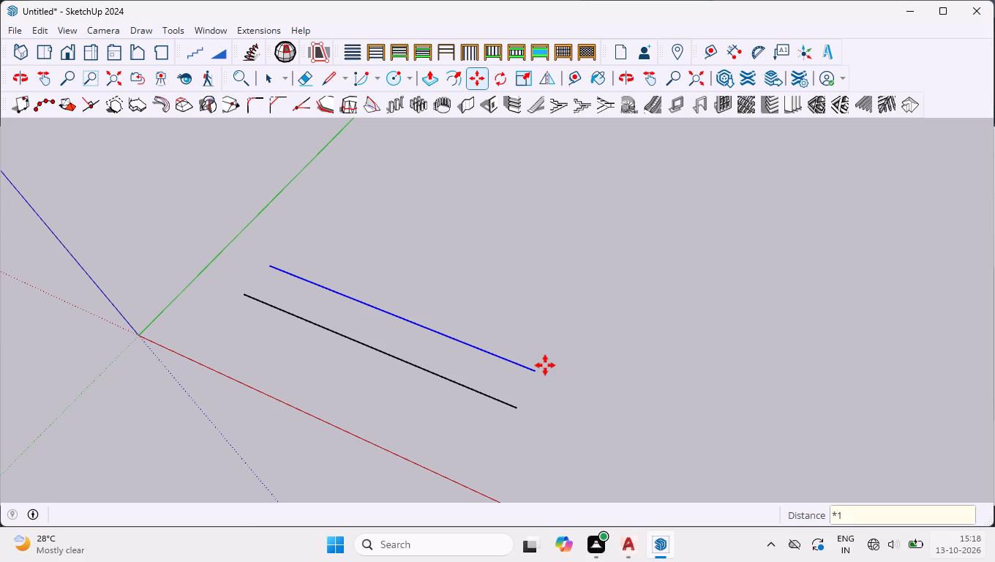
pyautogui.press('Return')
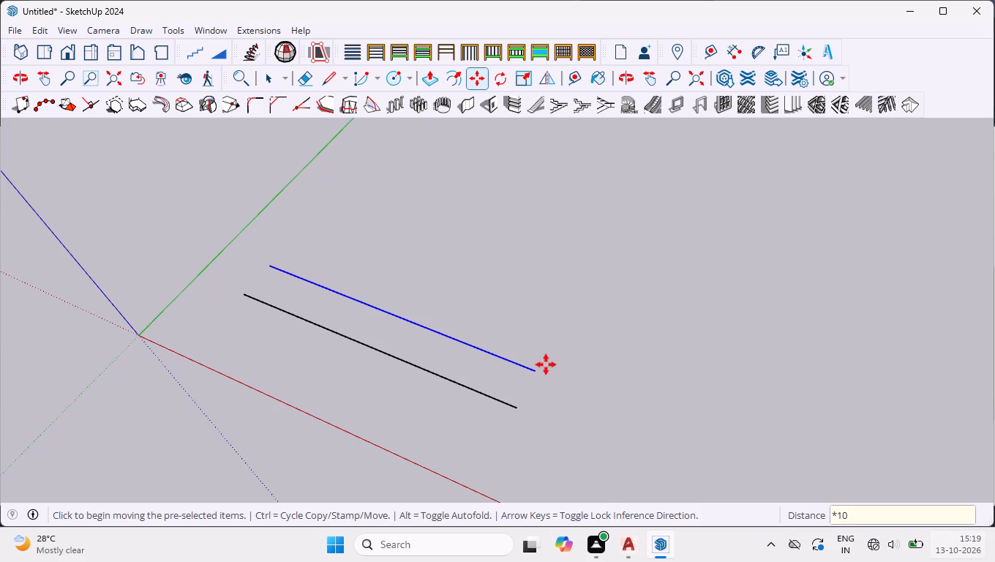
# Copy the second line 10' along the green axis and multiply the copy *9 into a linear array.
pyautogui.scroll(-4, 547, 368)
pyautogui.scroll(-8, 536, 427)
pyautogui.scroll(7, 584, 340)
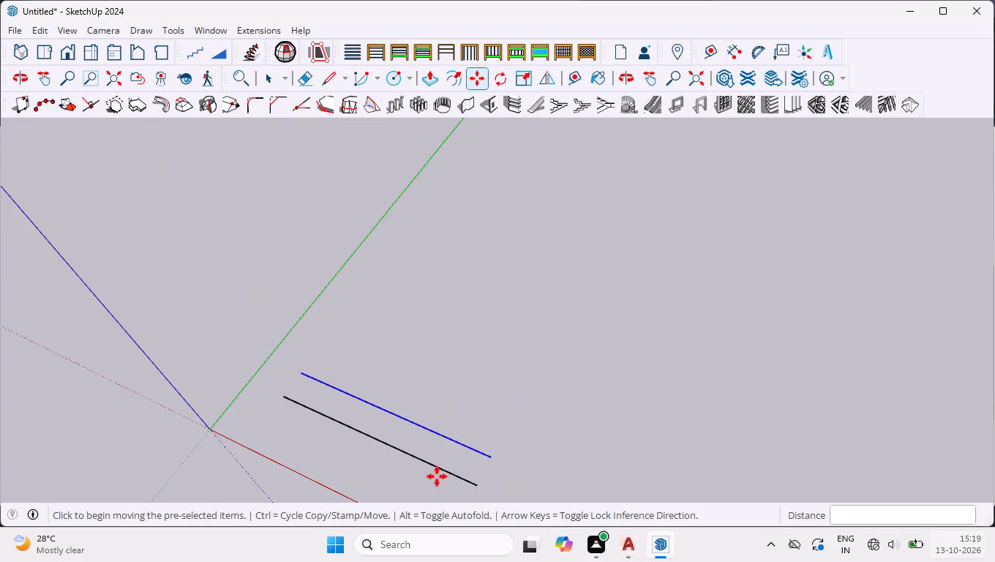
pyautogui.press('space')
pyautogui.scroll(-4, 475, 413)
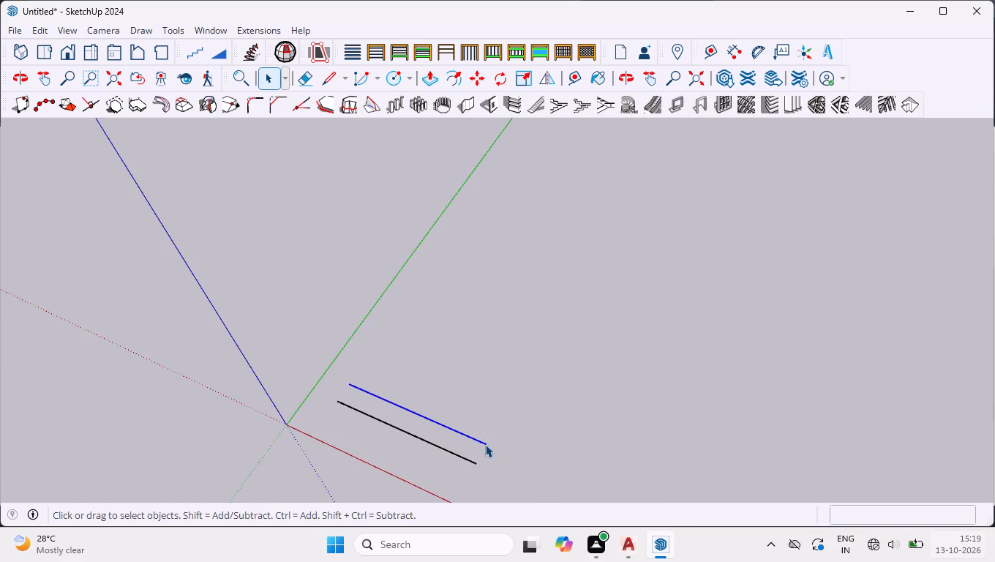
pyautogui.scroll(4, 485, 445)
pyautogui.press('m')
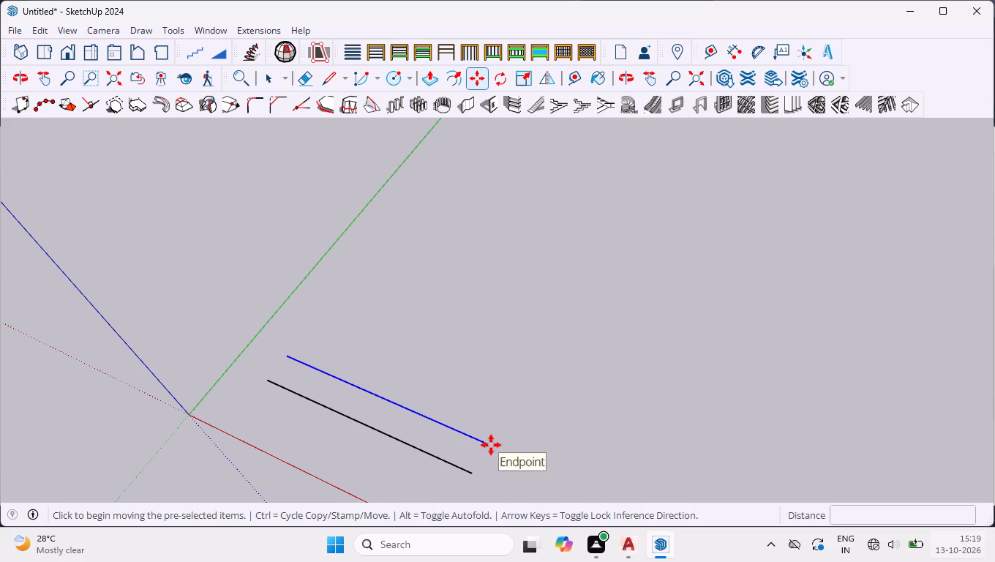
pyautogui.click(485, 445)
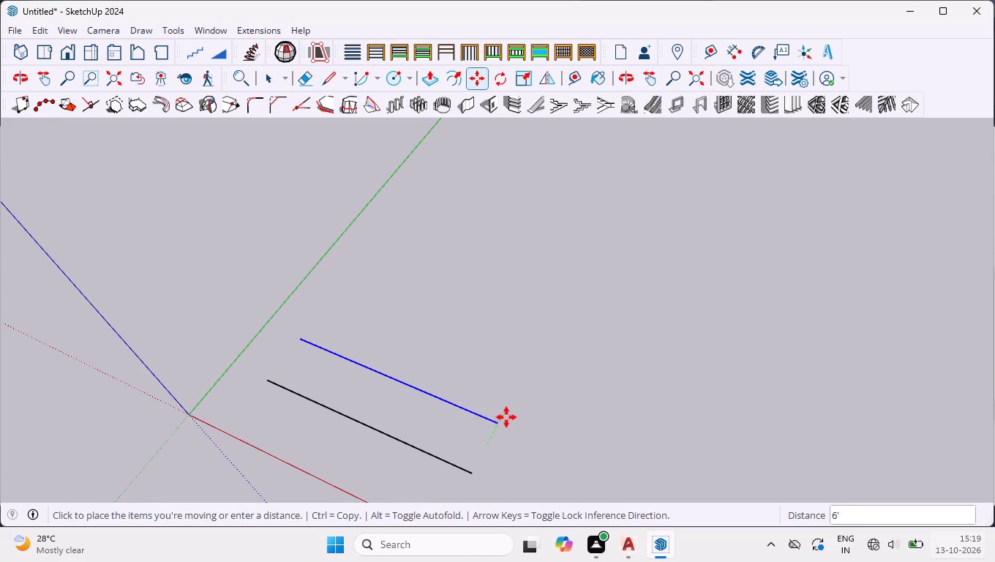
pyautogui.press('Left')
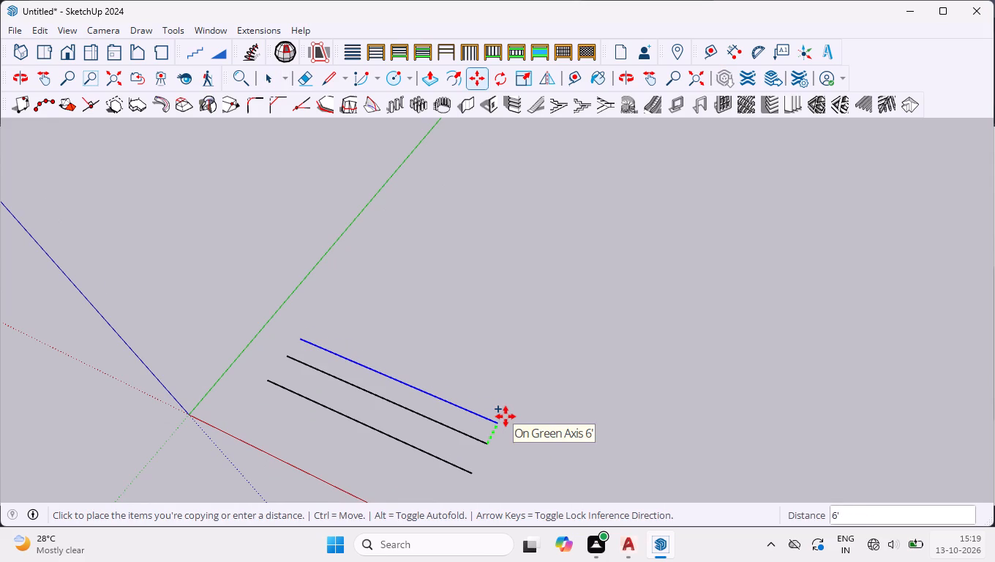
pyautogui.write("10'")
pyautogui.press('Return')
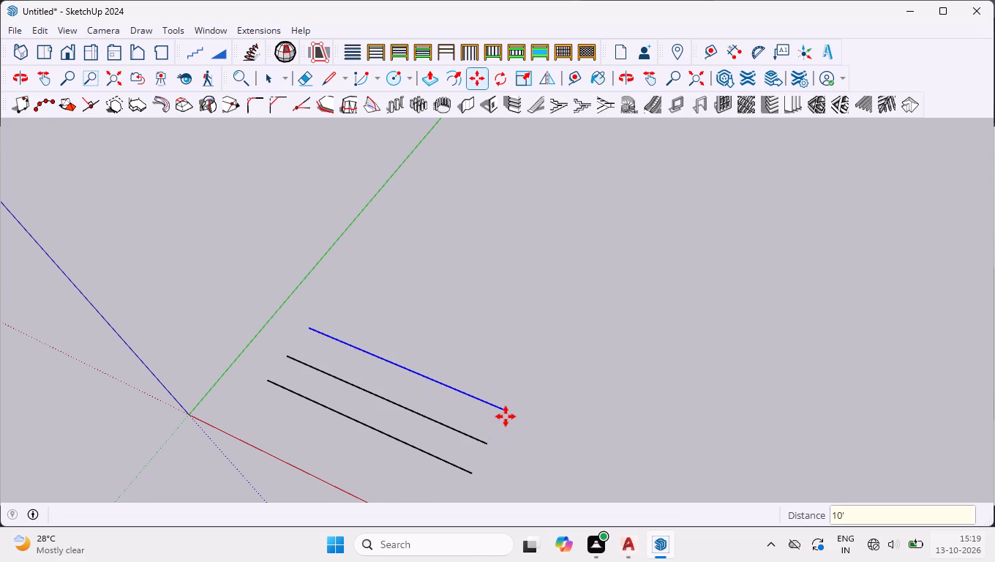
pyautogui.hotkey('shift', '*')
pyautogui.press('9')
pyautogui.press('Return')
pyautogui.scroll(-4, 519, 395)
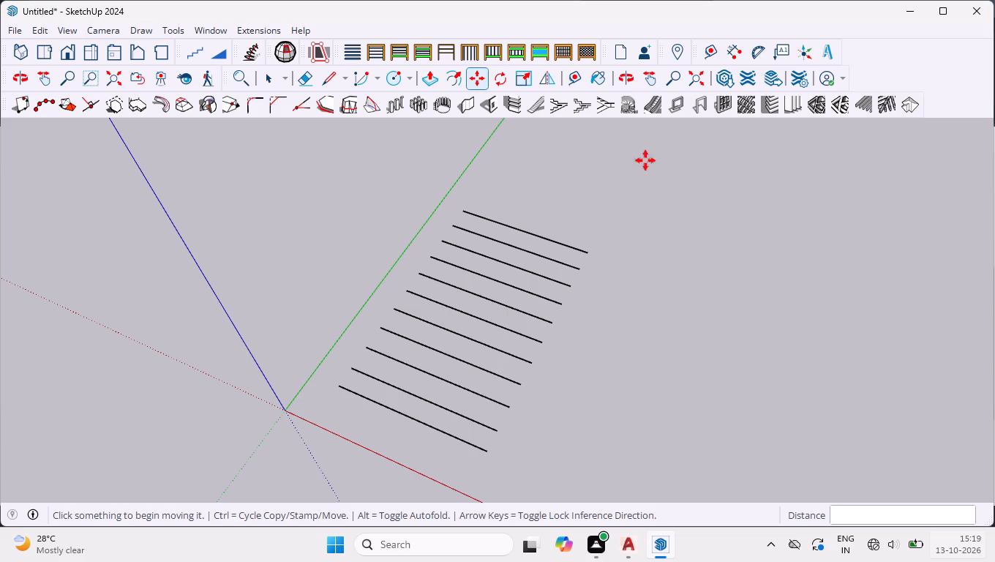
pyautogui.press('space')
# Generate louvers on the line nearest the red axis with the louver tool, using a height of 4'.
pyautogui.scroll(7, 435, 455)
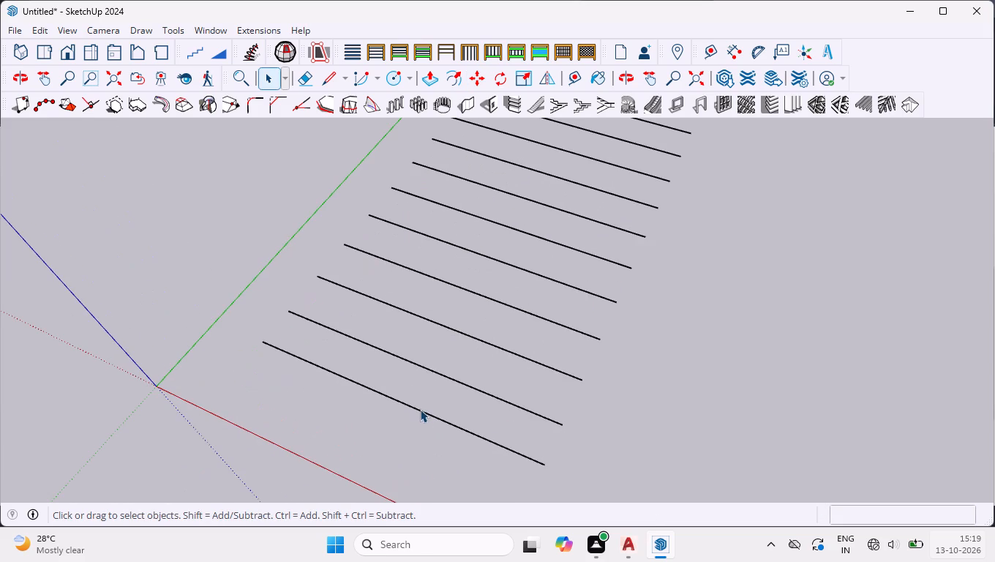
pyautogui.click(420, 409)
pyautogui.click(351, 47)
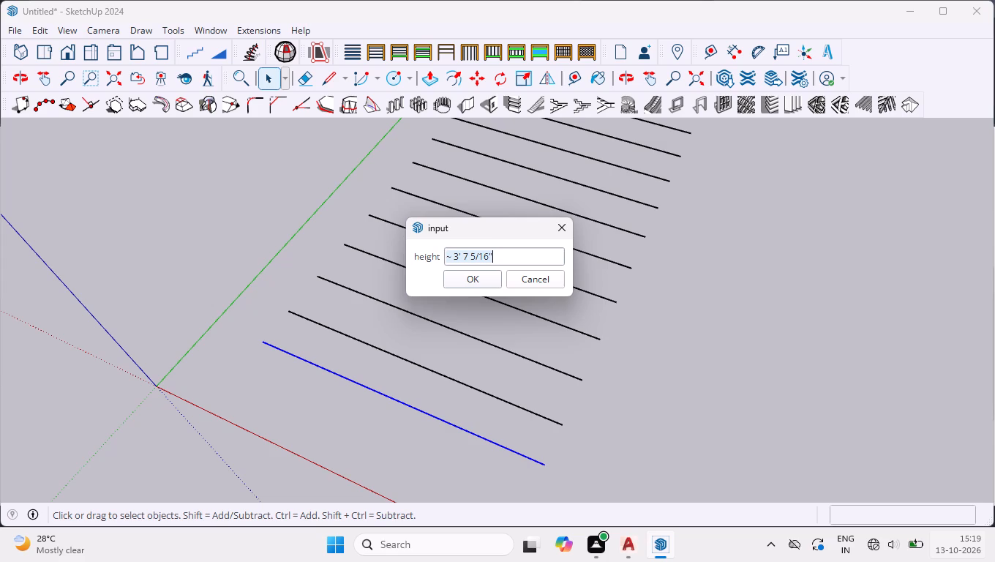
pyautogui.press('4')
pyautogui.press('BackSpace')
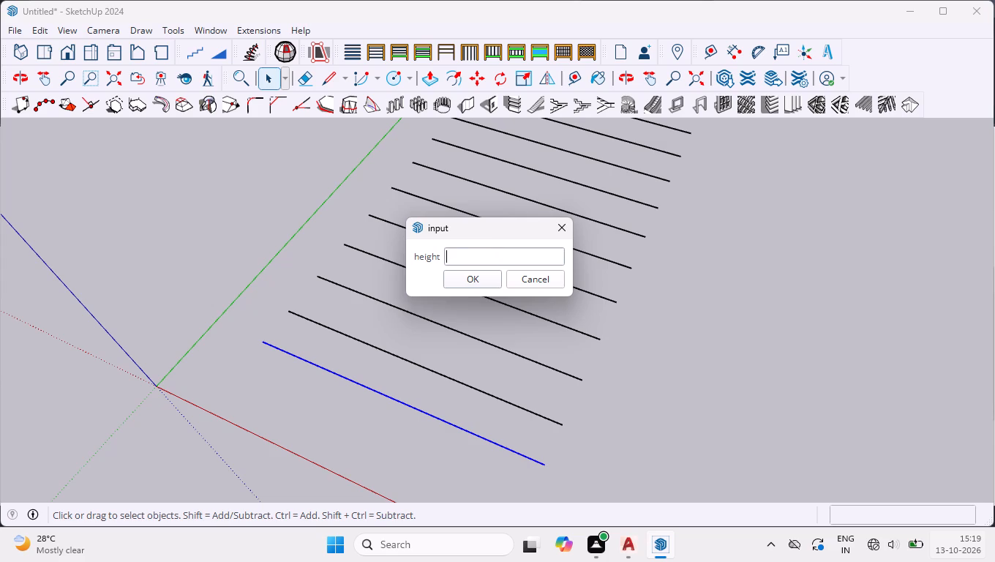
pyautogui.write("4'")
pyautogui.press('Return')
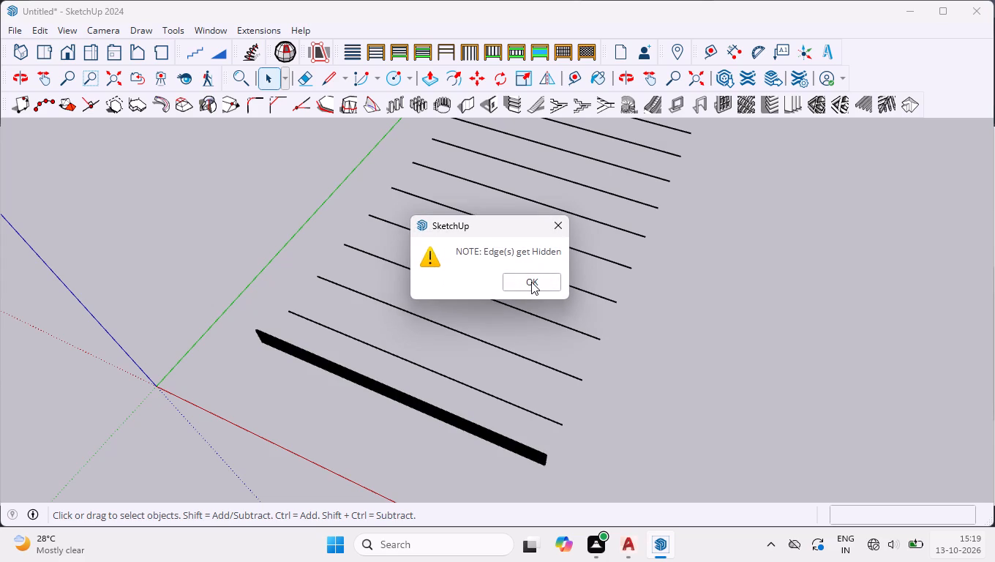
pyautogui.click(531, 282)
# Examine the louver slats' spacing, tilt and ends from several angles and distances.
pyautogui.scroll(7, 474, 442)
pyautogui.moveTo(489, 432); pyautogui.dragTo(487, 424, button='middle')
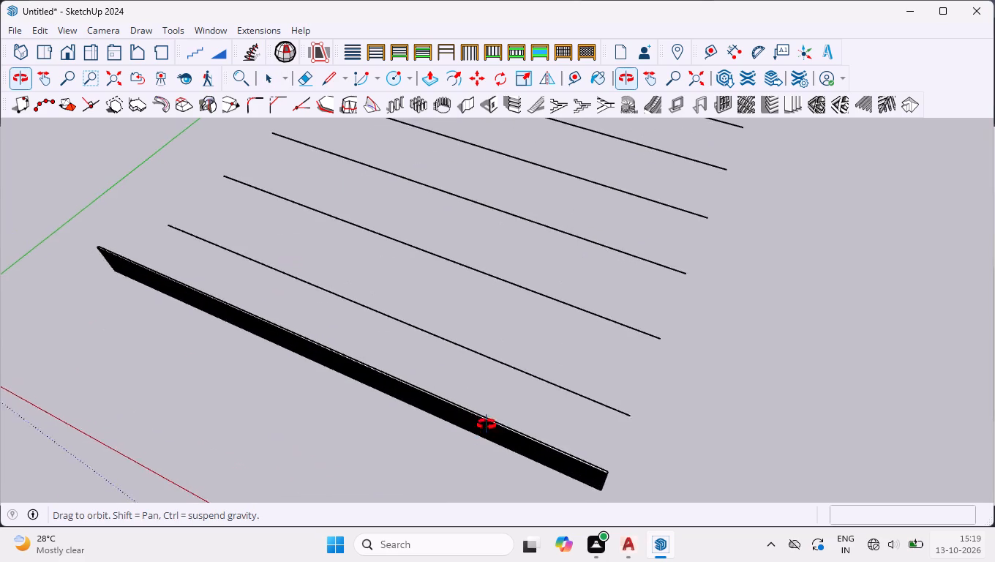
pyautogui.moveTo(487, 424); pyautogui.dragTo(575, 222, button='middle')
pyautogui.scroll(6, 500, 350)
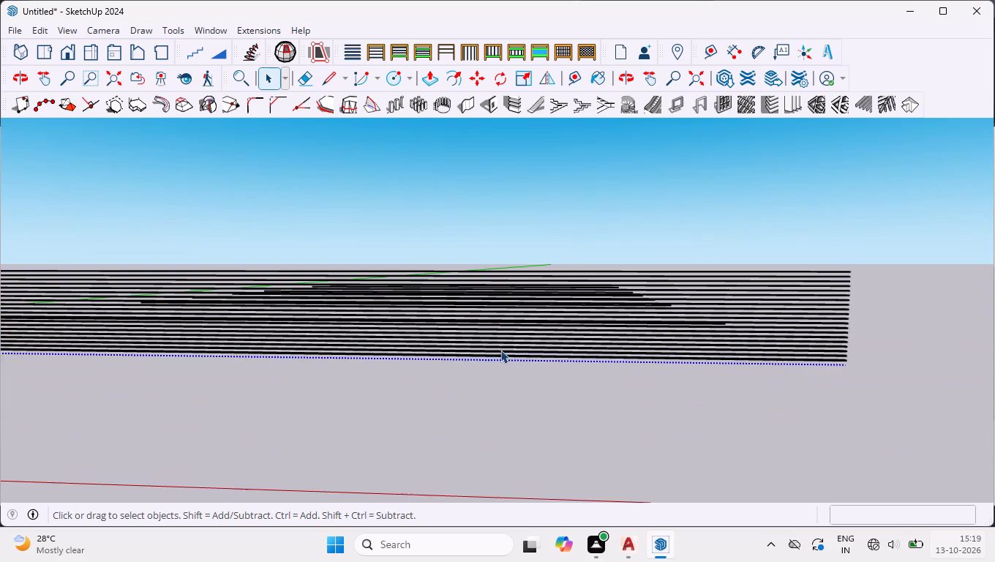
pyautogui.scroll(9, 517, 300)
pyautogui.scroll(-9, 510, 313)
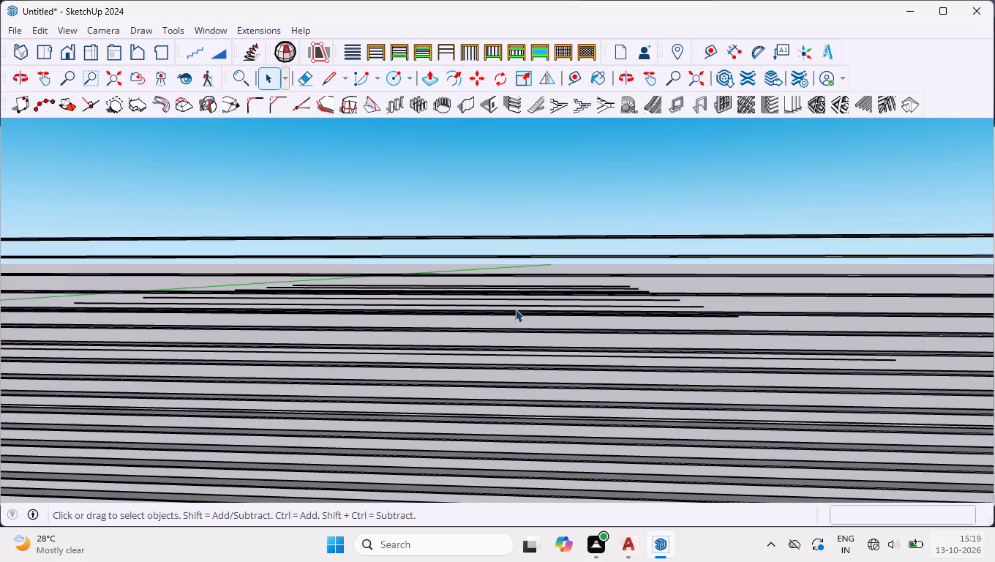
pyautogui.scroll(-8, 522, 318)
pyautogui.scroll(6, 808, 303)
pyautogui.scroll(-2, 778, 314)
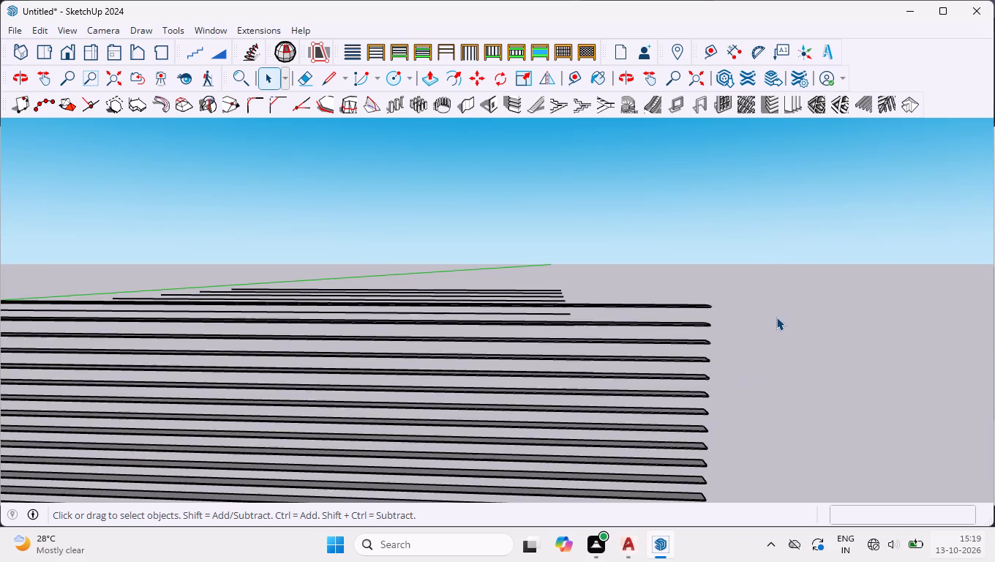
pyautogui.scroll(3, 706, 331)
pyautogui.scroll(-2, 705, 326)
pyautogui.moveTo(699, 304); pyautogui.dragTo(702, 359, button='middle')
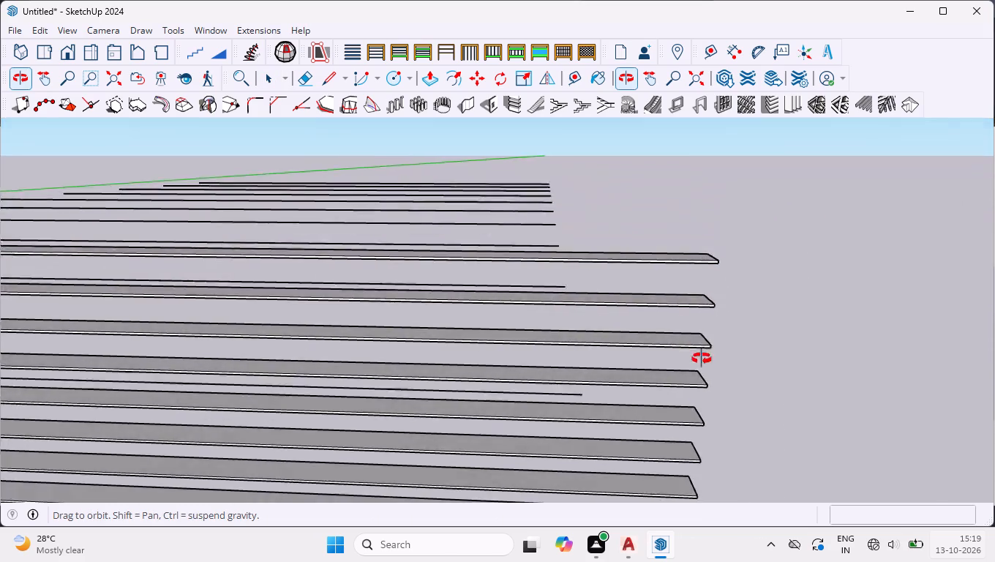
pyautogui.moveTo(702, 359); pyautogui.dragTo(653, 426, button='middle')
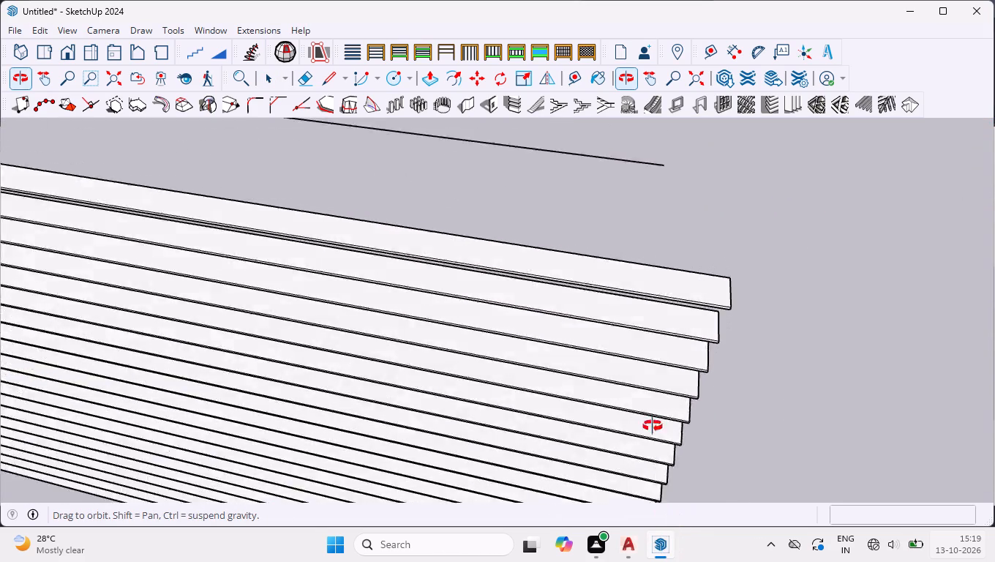
pyautogui.moveTo(653, 426); pyautogui.dragTo(638, 389, button='middle')
pyautogui.scroll(-12, 582, 317)
pyautogui.moveTo(570, 285); pyautogui.dragTo(575, 287, button='middle')
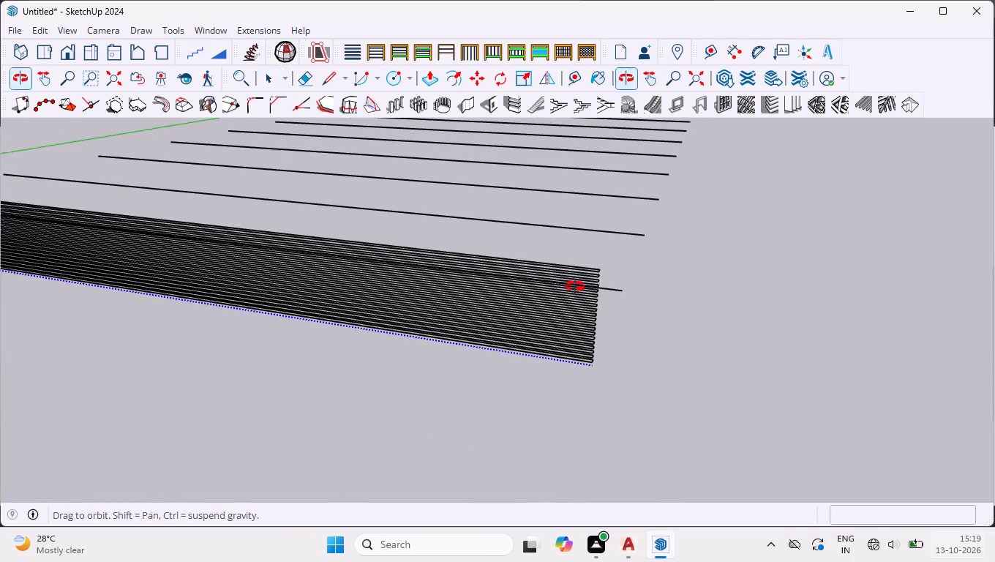
pyautogui.moveTo(575, 287); pyautogui.dragTo(740, 277, button='middle')
pyautogui.scroll(-9, 583, 326)
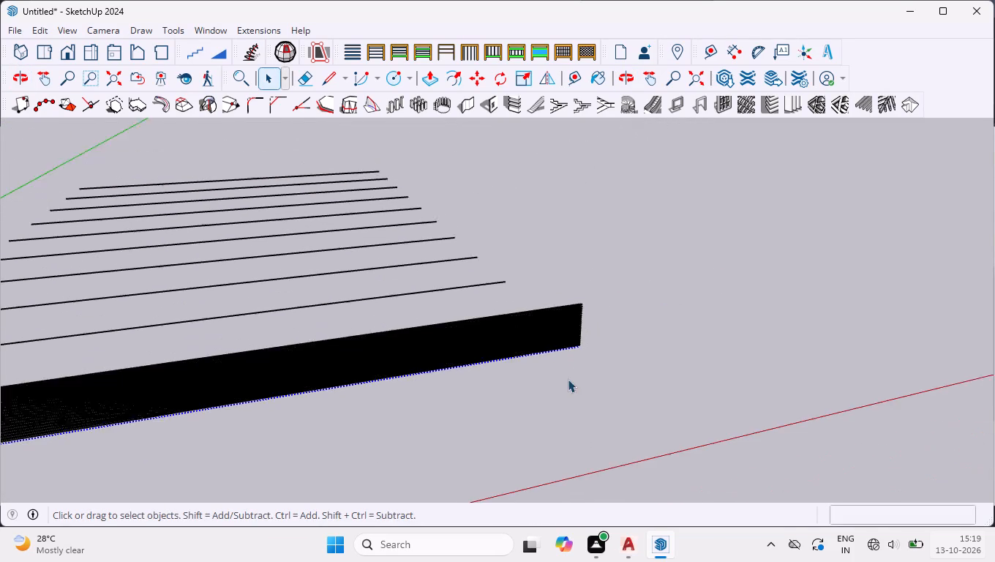
# Generate a Side pier fence type 1 with a height of 5' on the second line, directly behind the louvers.
pyautogui.moveTo(502, 347); pyautogui.dragTo(507, 374, button='middle')
pyautogui.scroll(-5, 514, 386)
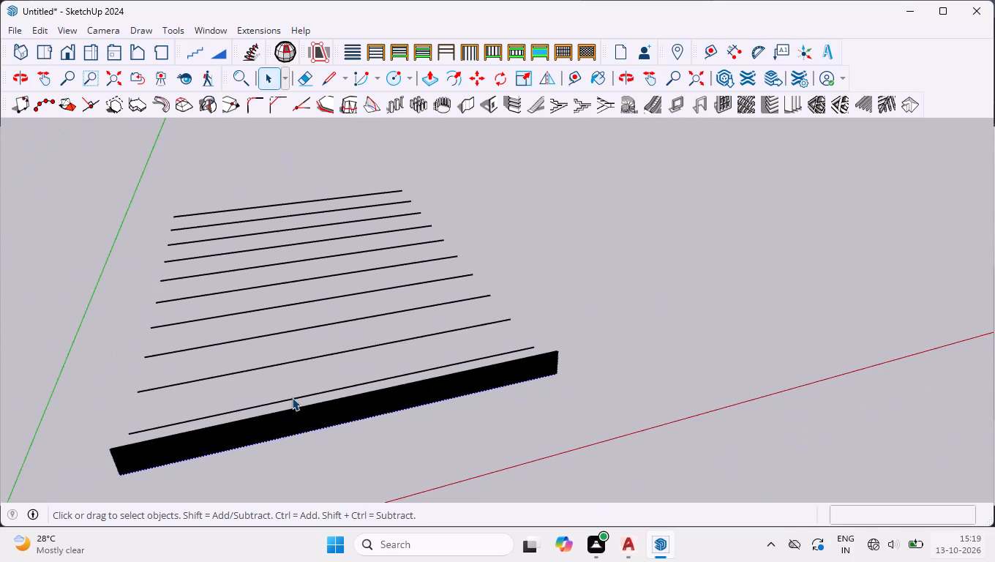
pyautogui.scroll(4, 292, 397)
pyautogui.moveTo(300, 404); pyautogui.dragTo(290, 389)
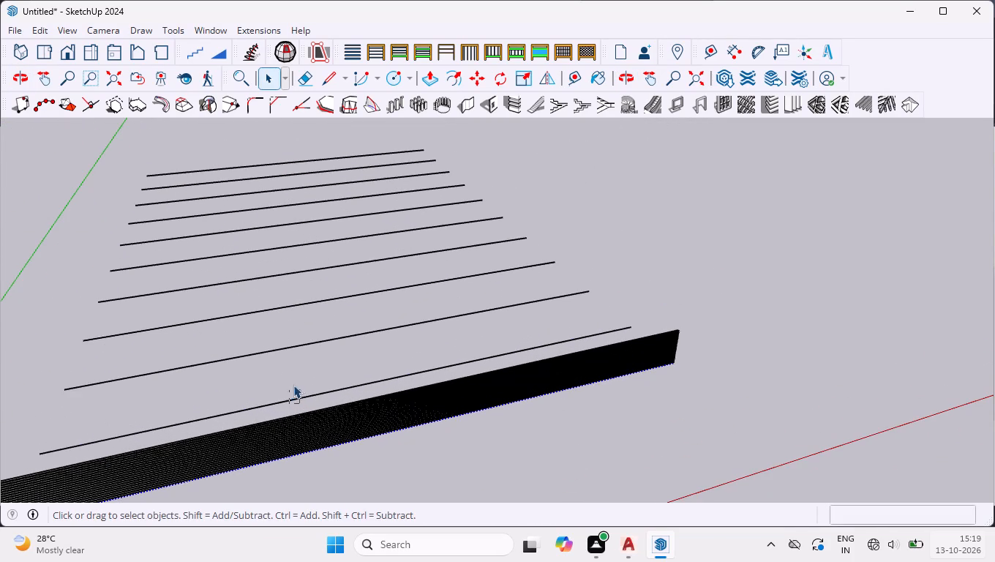
pyautogui.click(384, 50)
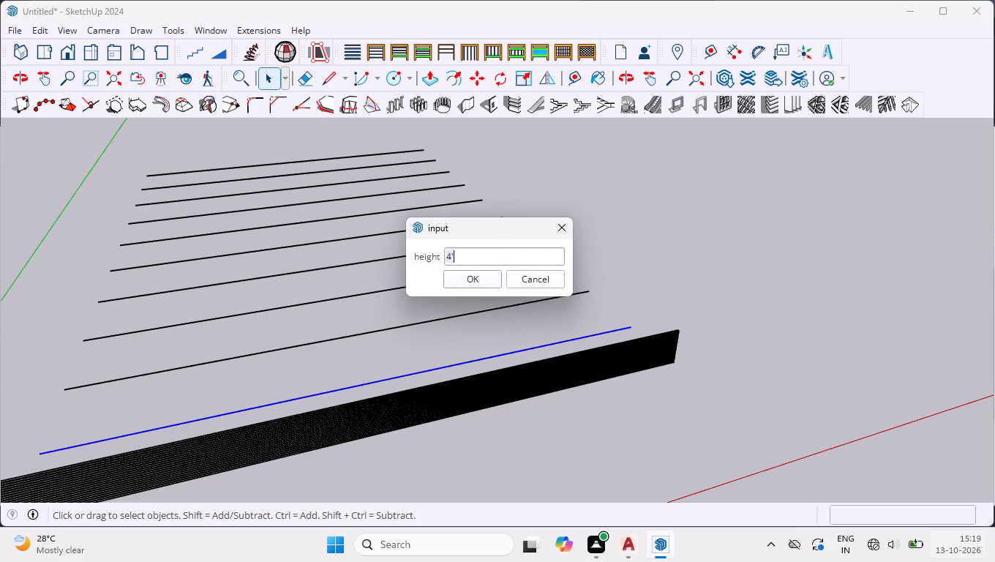
pyautogui.write("5'")
pyautogui.press('Return')
pyautogui.click(527, 281)
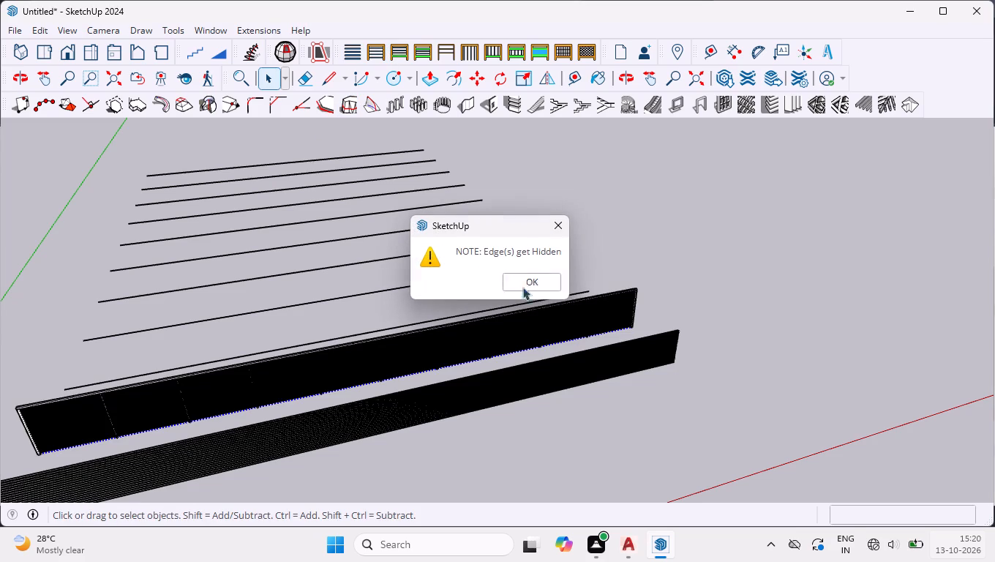
# Generate a Side pier fence type 2 with a height of 6' on the third line, behind the 5' fence.
pyautogui.scroll(15, 502, 348)
pyautogui.scroll(4, 341, 284)
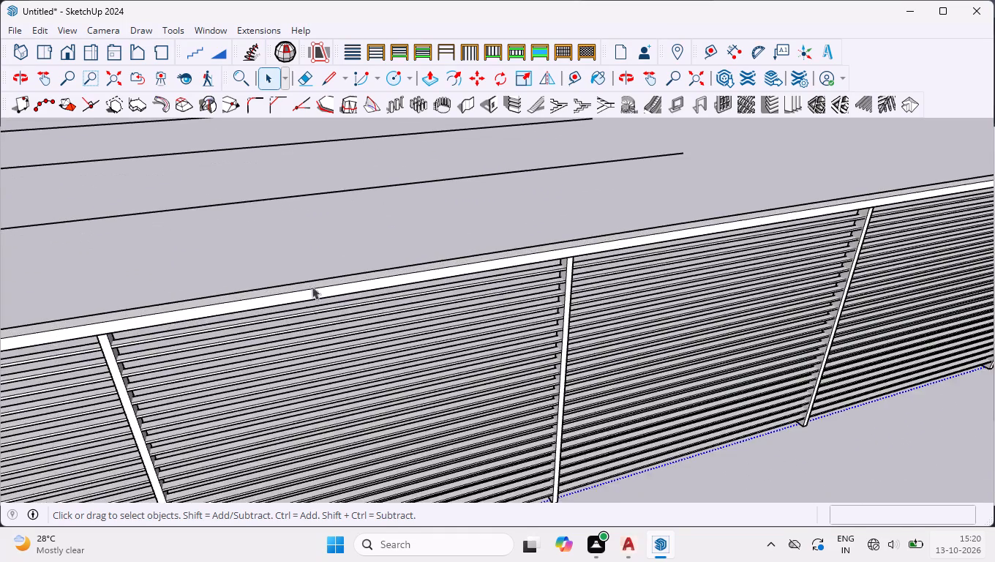
pyautogui.scroll(3, 295, 282)
pyautogui.scroll(3, 169, 357)
pyautogui.scroll(-12, 176, 346)
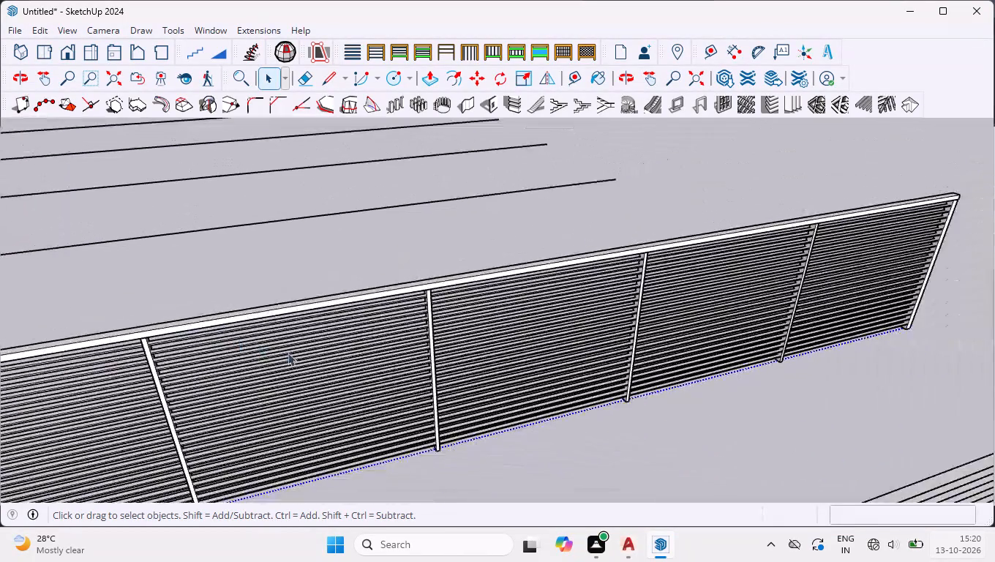
pyautogui.scroll(-2, 334, 398)
pyautogui.moveTo(349, 384); pyautogui.dragTo(371, 462, button='middle')
pyautogui.moveTo(331, 345); pyautogui.dragTo(260, 282)
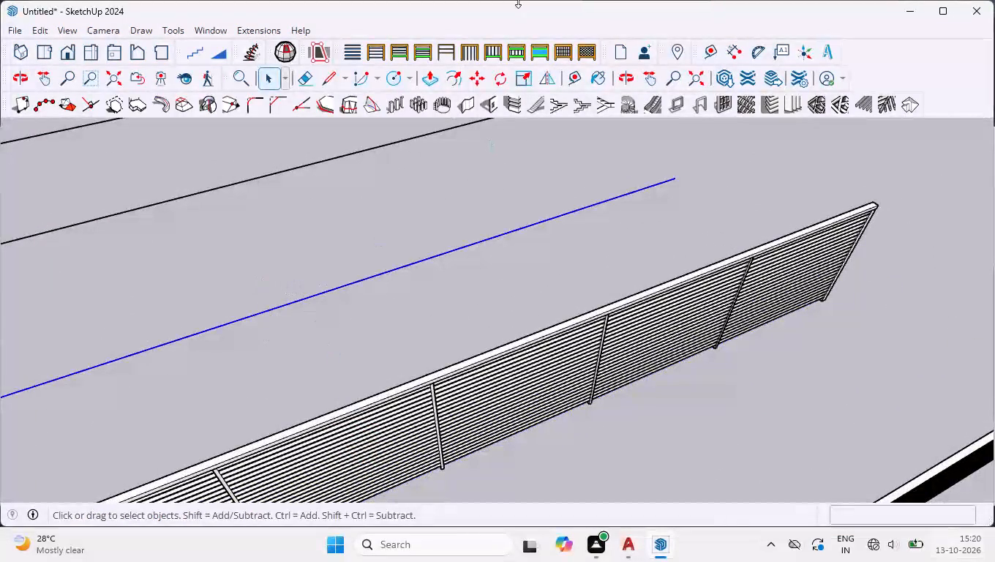
pyautogui.click(403, 58)
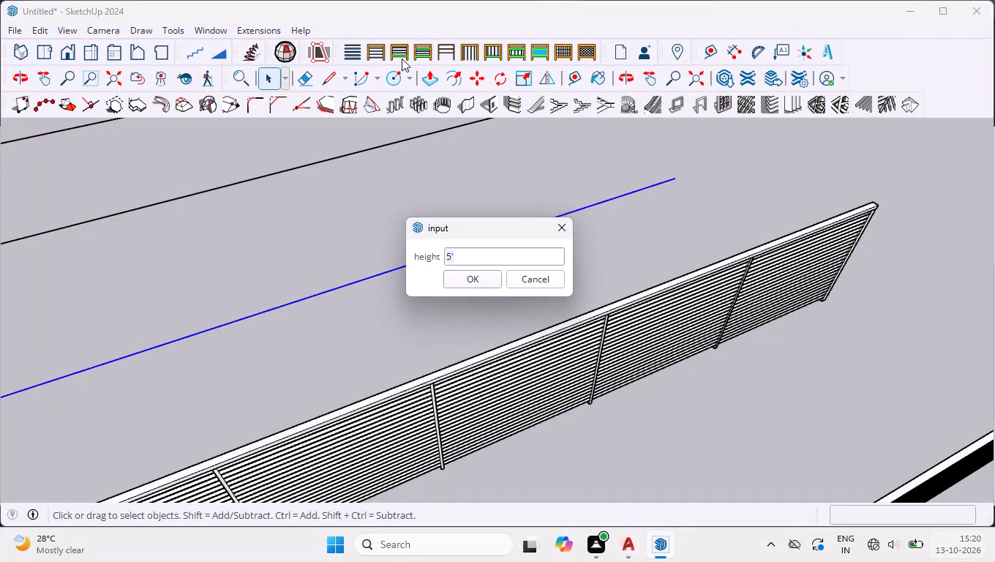
pyautogui.write("6'")
pyautogui.press('Return')
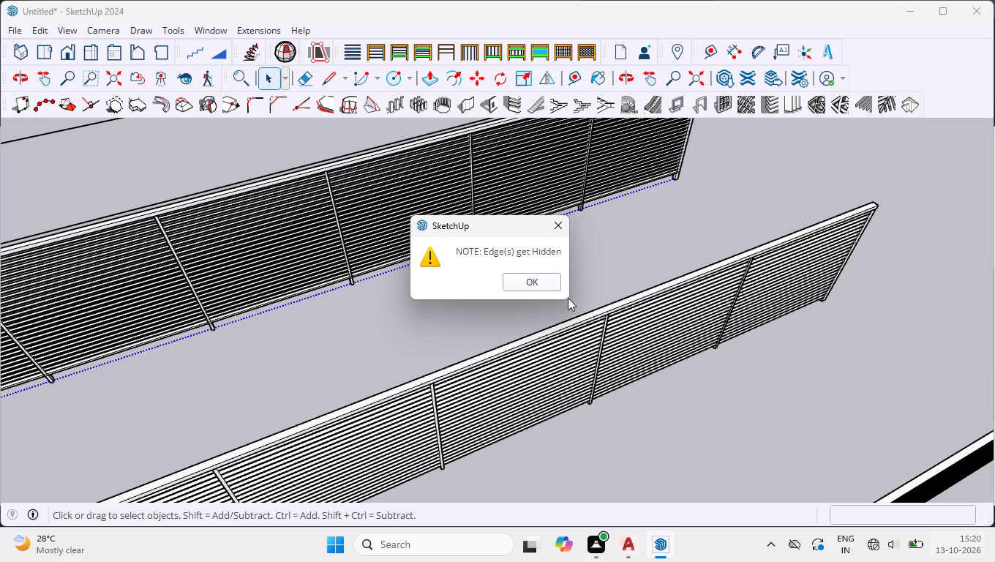
pyautogui.click(539, 275)
# Examine the slats, posts and top rails of the 5' and 6' fences from several angles and distances.
pyautogui.scroll(-4, 506, 335)
pyautogui.scroll(4, 408, 261)
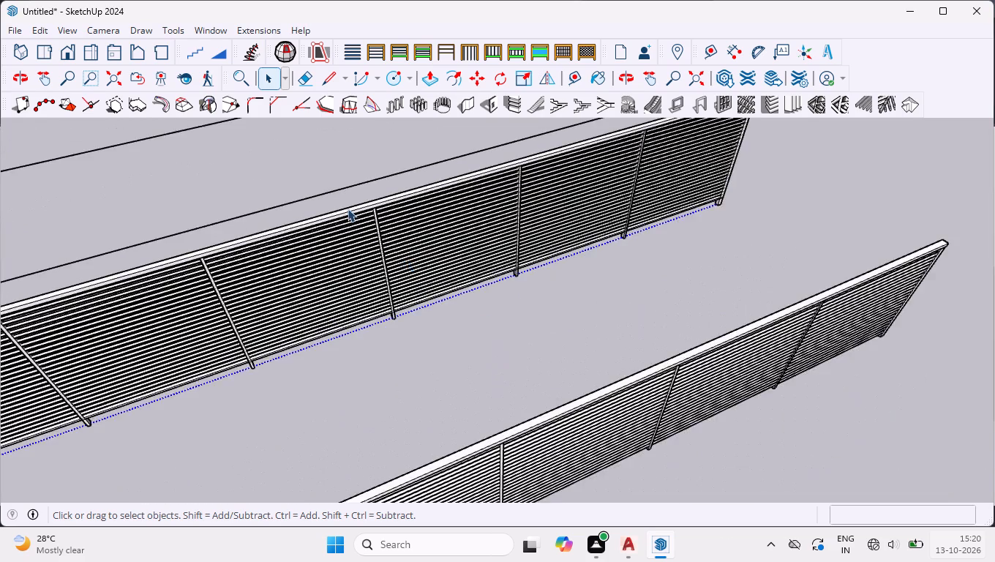
pyautogui.scroll(3, 348, 208)
pyautogui.scroll(-4, 348, 206)
pyautogui.moveTo(452, 349); pyautogui.dragTo(384, 245, button='middle')
pyautogui.scroll(3, 440, 211)
pyautogui.scroll(8, 486, 335)
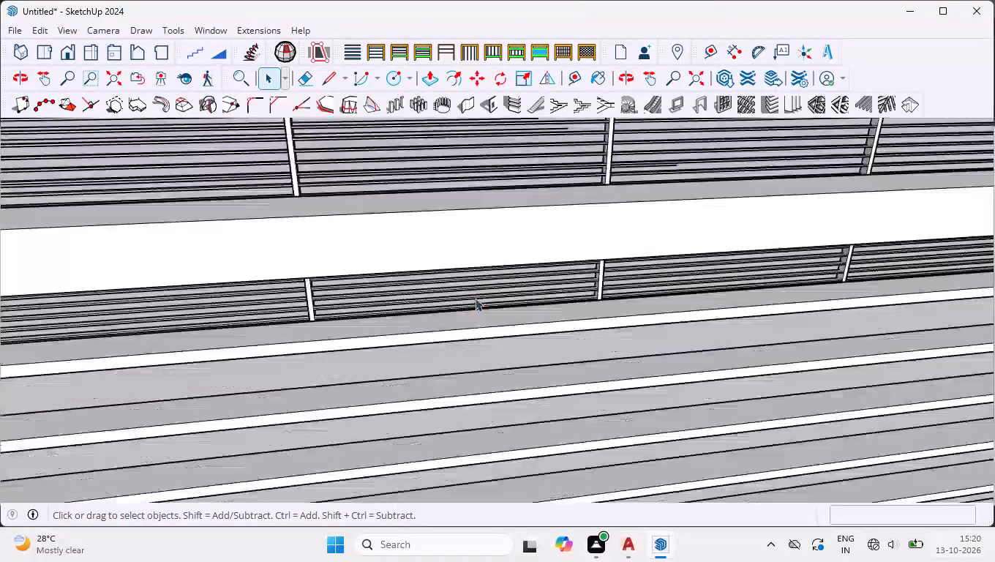
pyautogui.scroll(1, 475, 298)
pyautogui.scroll(-4, 424, 299)
pyautogui.moveTo(426, 304); pyautogui.dragTo(426, 391, button='middle')
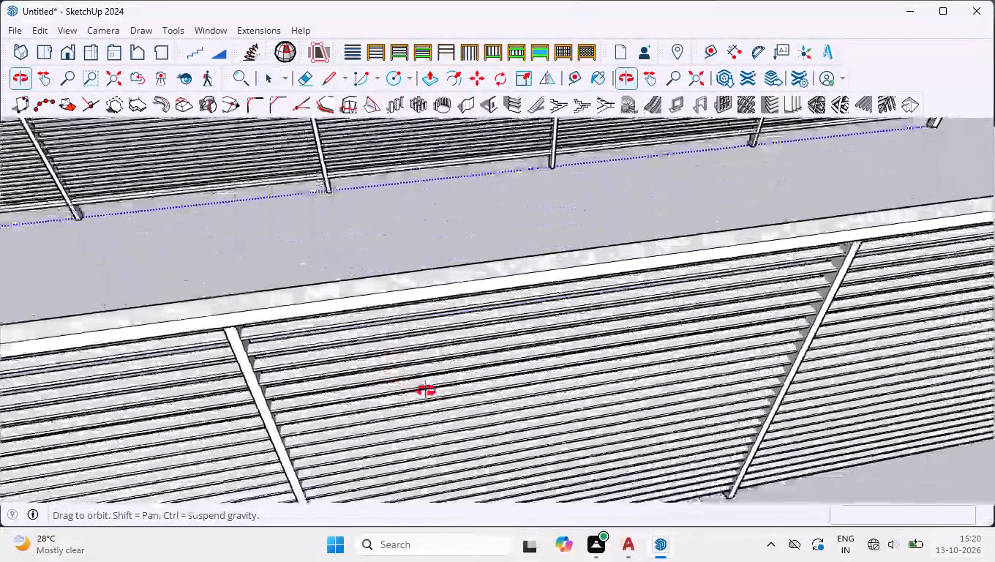
pyautogui.moveTo(426, 391); pyautogui.dragTo(414, 280, button='middle')
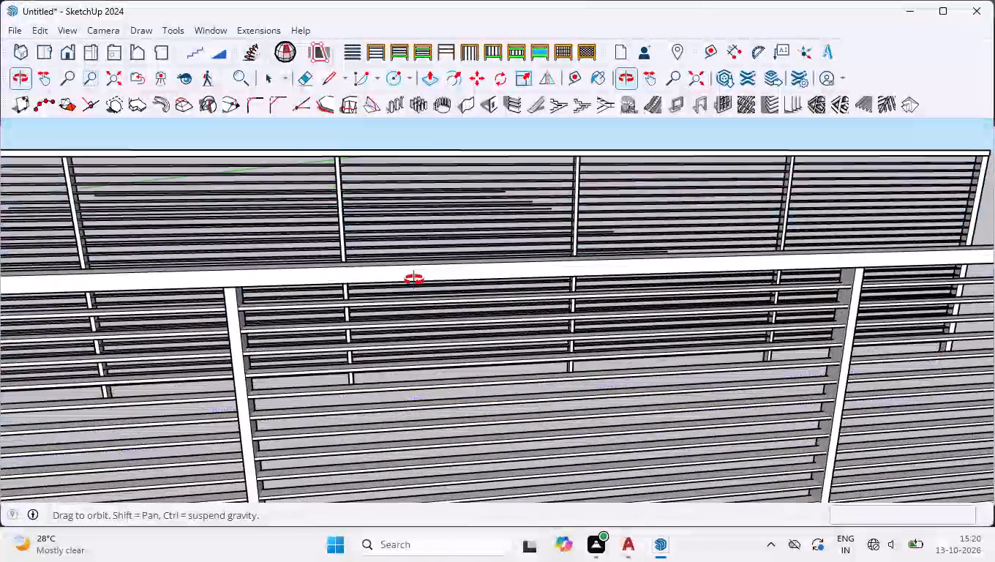
pyautogui.moveTo(414, 280); pyautogui.dragTo(414, 287, button='middle')
pyautogui.scroll(-4, 420, 232)
pyautogui.scroll(4, 429, 144)
pyautogui.scroll(-2, 423, 178)
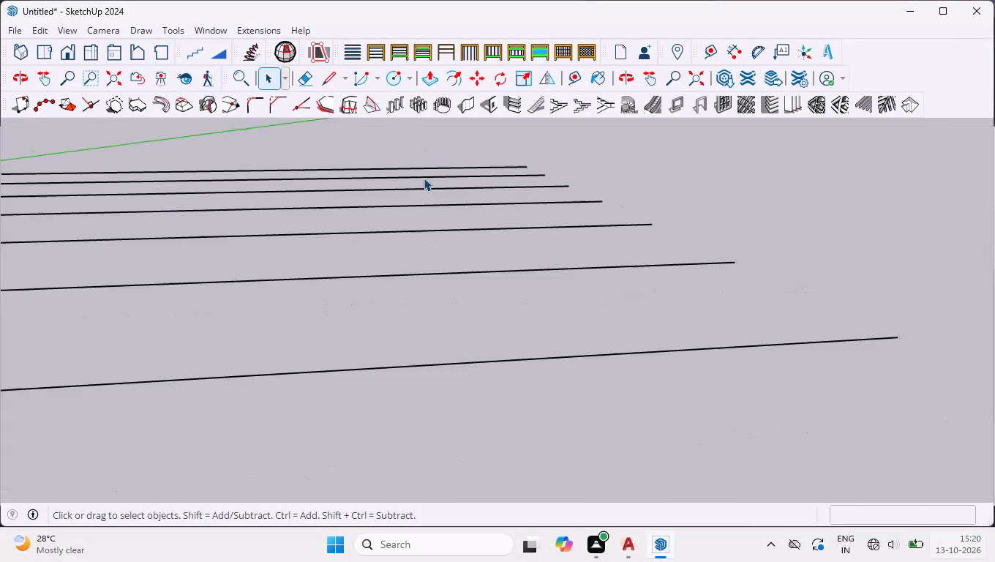
pyautogui.scroll(-3, 467, 179)
pyautogui.scroll(6, 465, 224)
pyautogui.scroll(4, 395, 198)
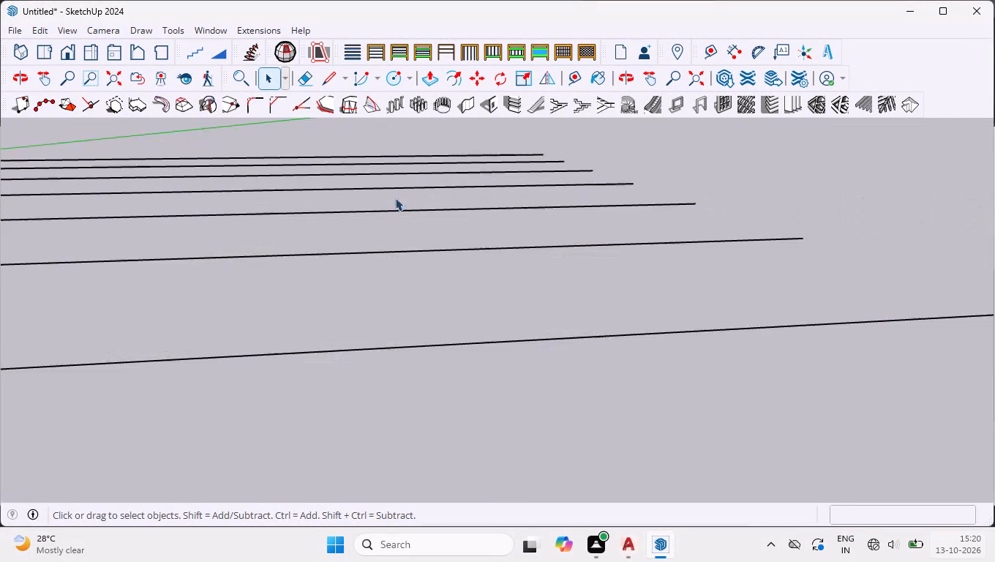
pyautogui.scroll(-5, 388, 209)
pyautogui.moveTo(341, 254); pyautogui.dragTo(336, 279, button='middle')
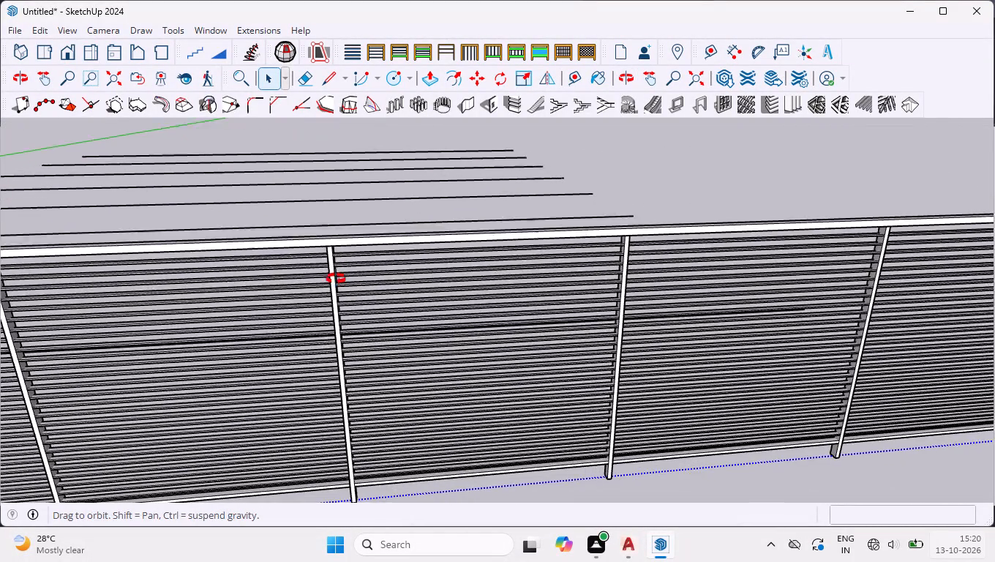
pyautogui.moveTo(336, 279); pyautogui.dragTo(334, 292, button='middle')
pyautogui.scroll(16, 332, 278)
pyautogui.scroll(-13, 331, 265)
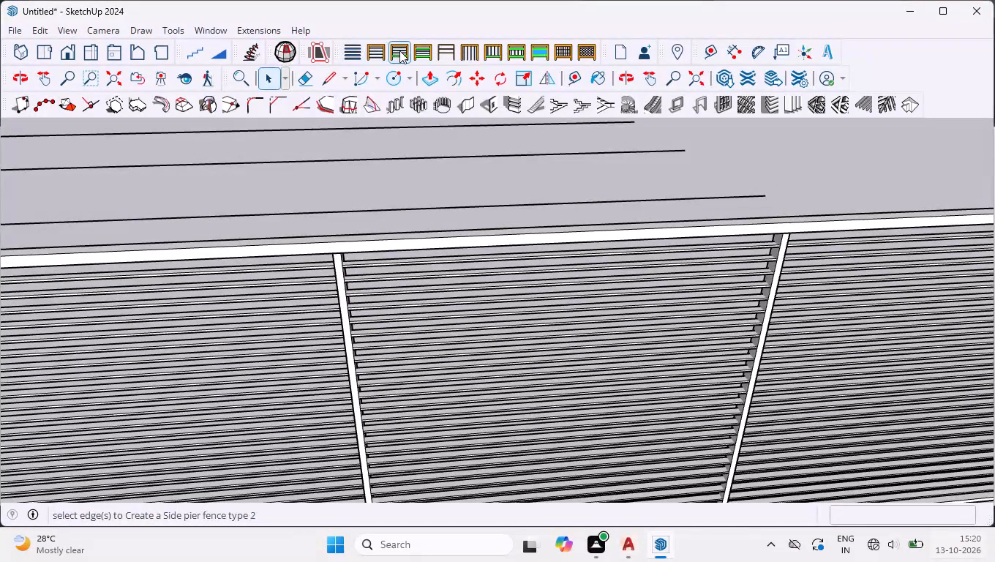
pyautogui.scroll(-14, 395, 247)
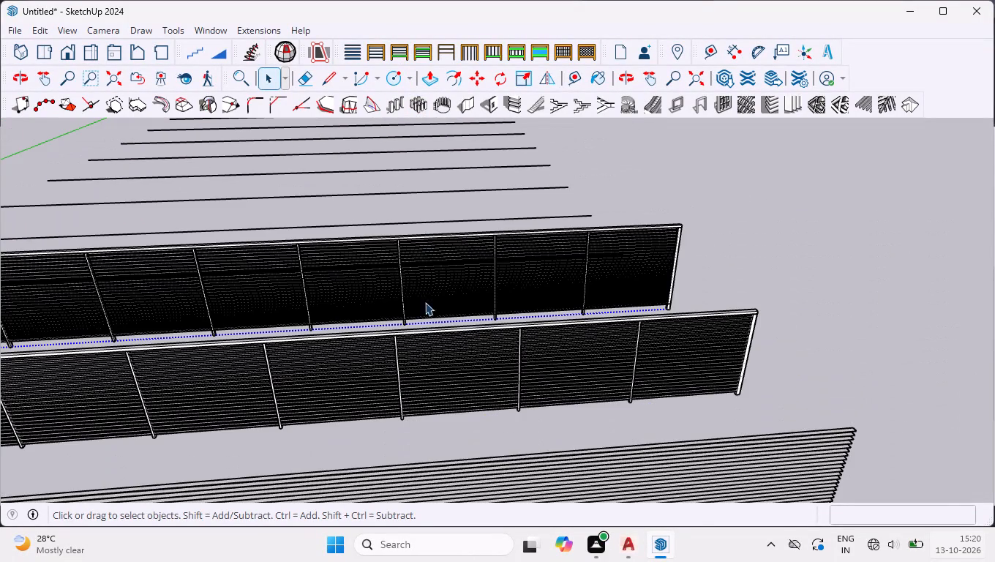
pyautogui.moveTo(429, 287); pyautogui.dragTo(391, 205, button='middle')
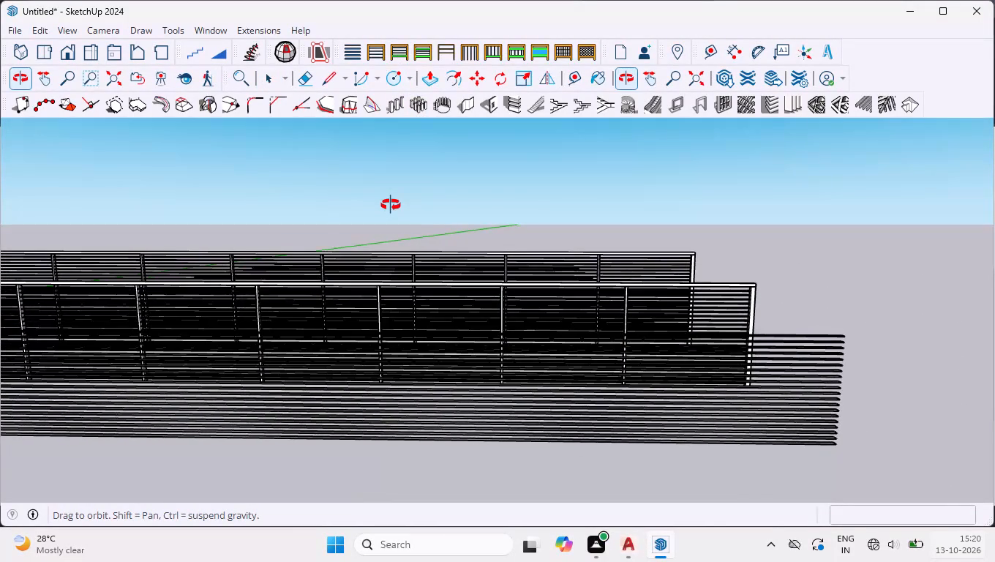
pyautogui.moveTo(391, 205); pyautogui.dragTo(425, 312, button='middle')
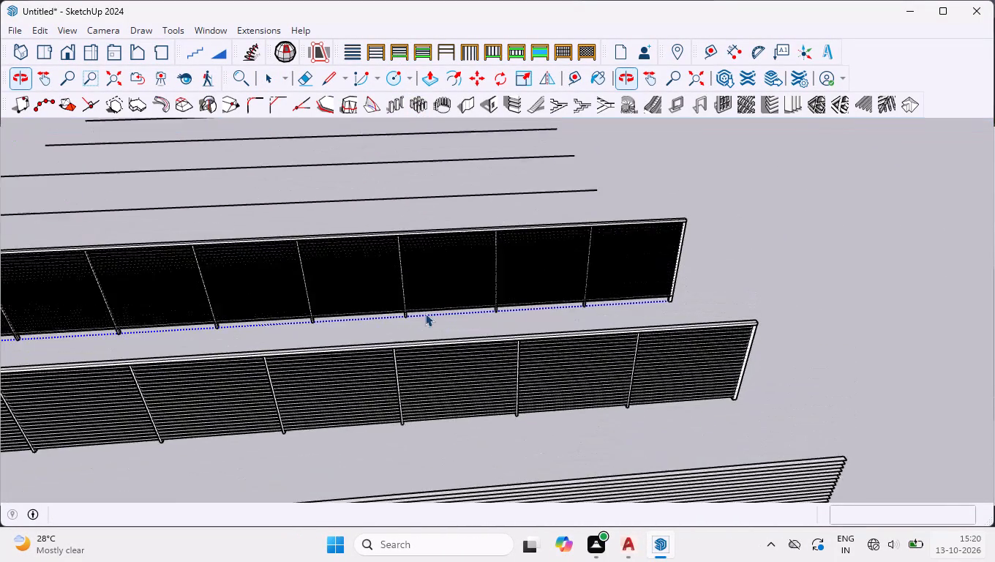
# Generate a Side pier fence type 3 on the fourth line, behind the 6' fence, accepting the offered height.
pyautogui.scroll(-8, 426, 335)
pyautogui.moveTo(405, 285); pyautogui.dragTo(435, 375, button='middle')
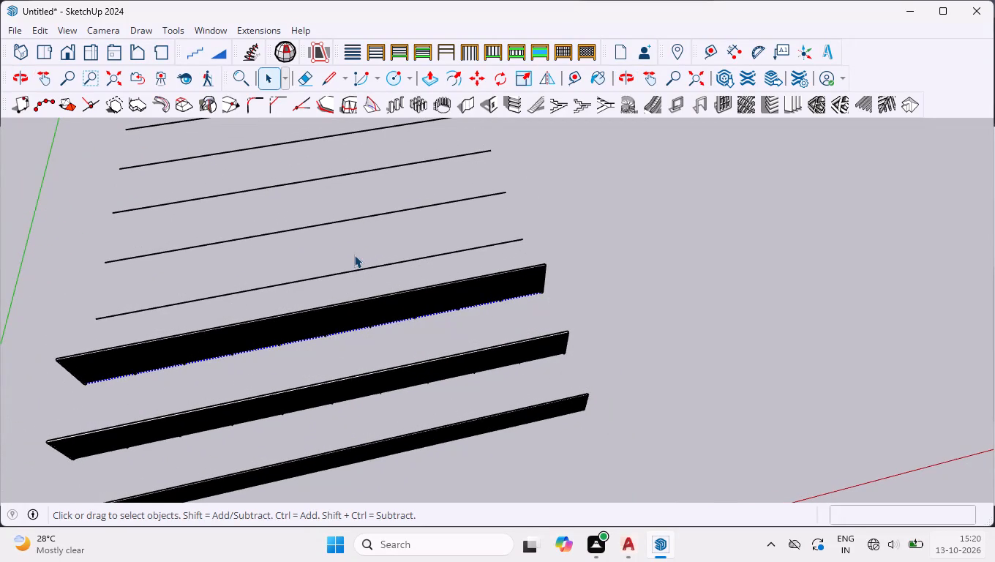
pyautogui.moveTo(372, 282); pyautogui.dragTo(350, 252)
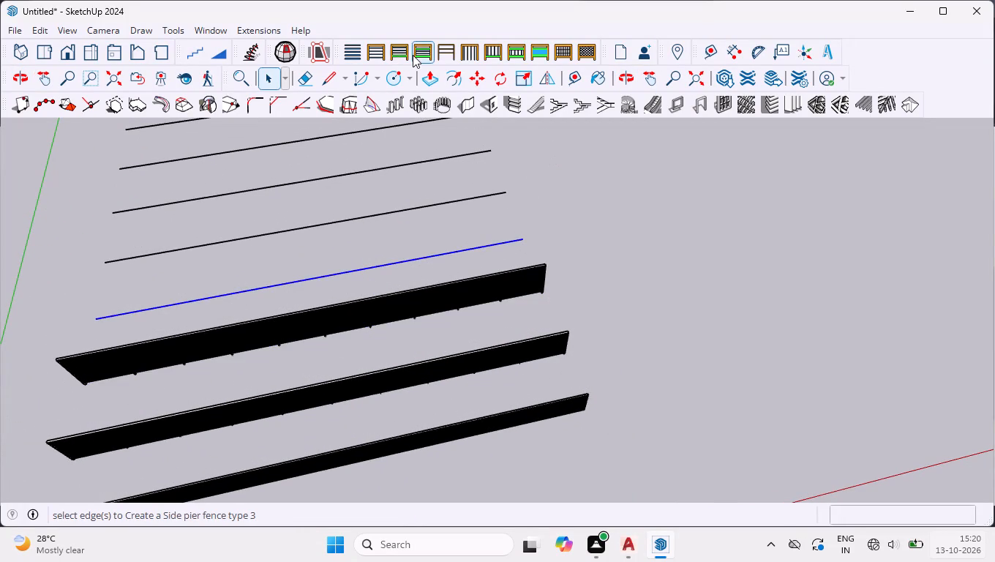
pyautogui.click(419, 56)
pyautogui.tripleClick(465, 280)
pyautogui.doubleClick(465, 280)
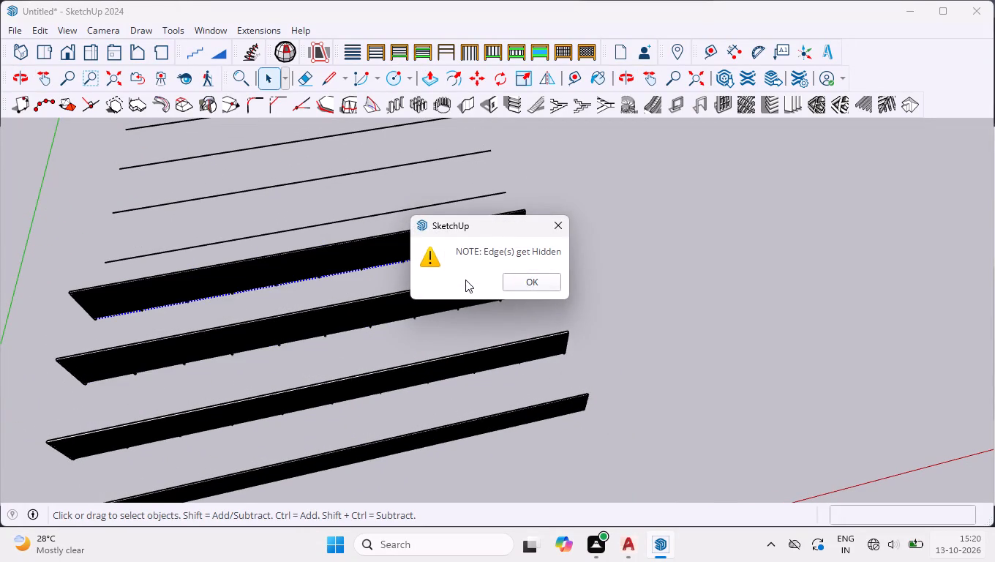
pyautogui.click(539, 287)
# Examine the type 3 fence's slats and posts up close and compare it with the fences in front of it.
pyautogui.scroll(12, 365, 230)
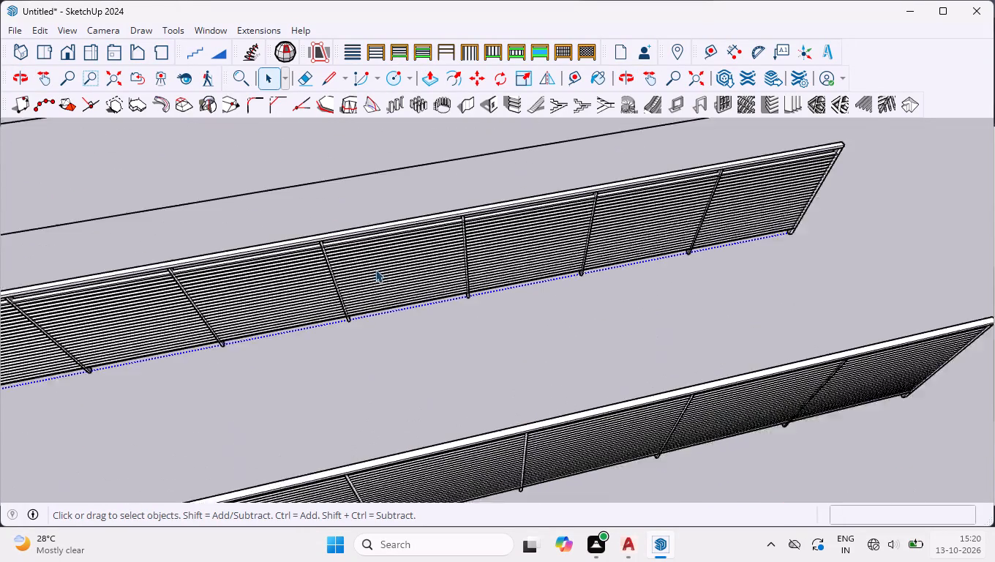
pyautogui.scroll(15, 326, 229)
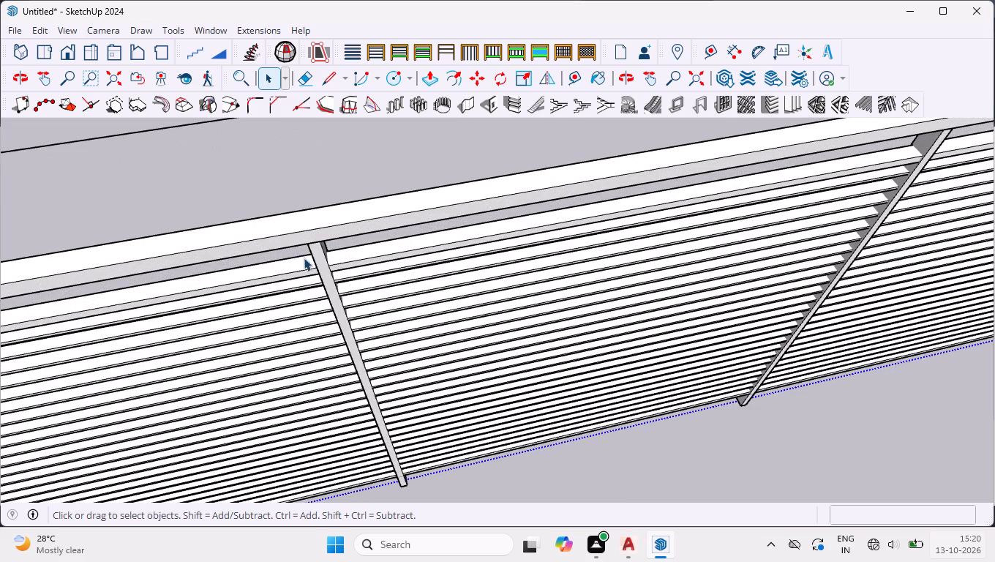
pyautogui.moveTo(302, 288); pyautogui.dragTo(266, 111, button='middle')
pyautogui.scroll(-9, 263, 111)
pyautogui.scroll(-4, 291, 283)
pyautogui.scroll(-2, 391, 194)
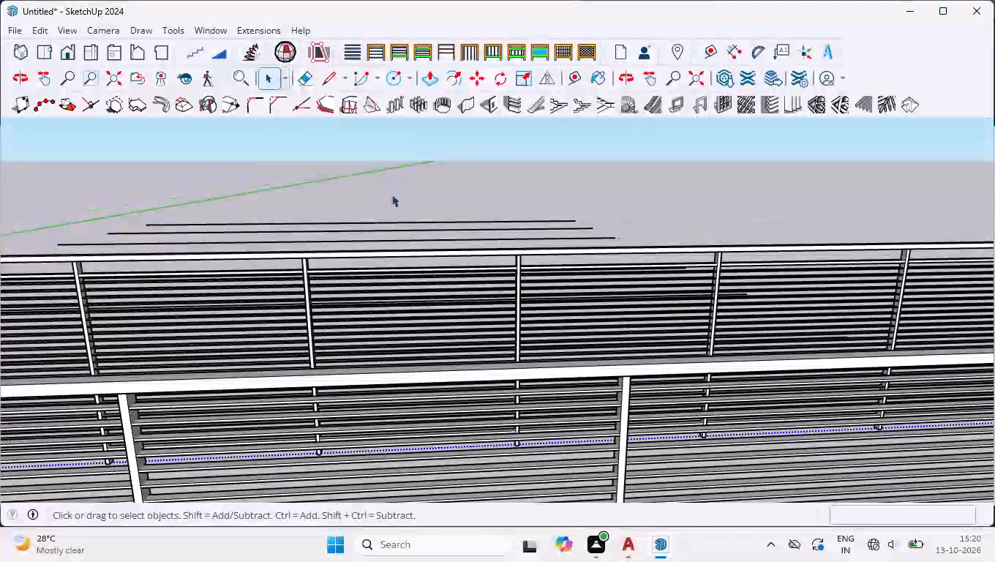
pyautogui.scroll(-2, 391, 194)
pyautogui.scroll(8, 408, 253)
pyautogui.scroll(-3, 381, 241)
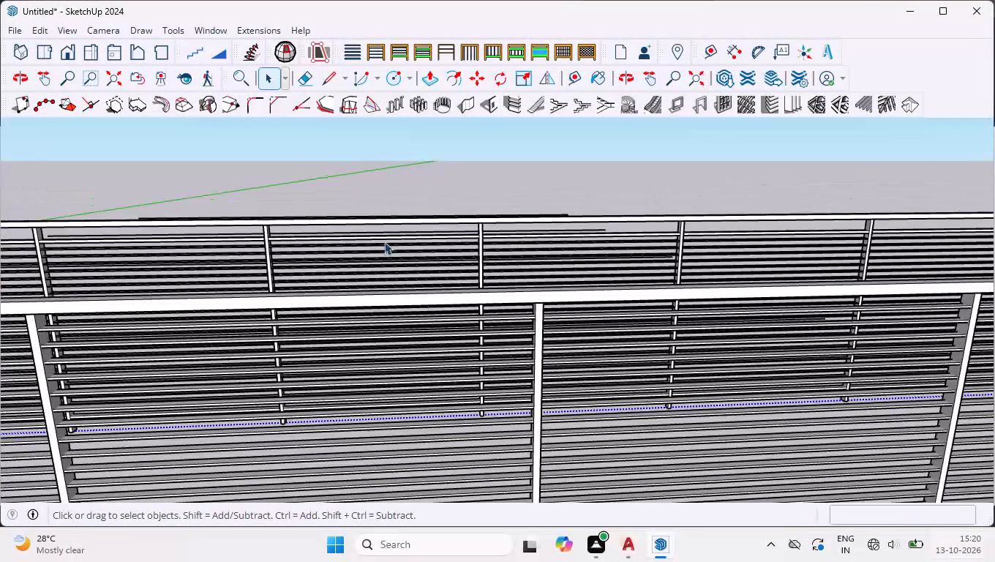
pyautogui.scroll(-3, 406, 198)
pyautogui.moveTo(407, 201); pyautogui.dragTo(407, 202, button='middle')
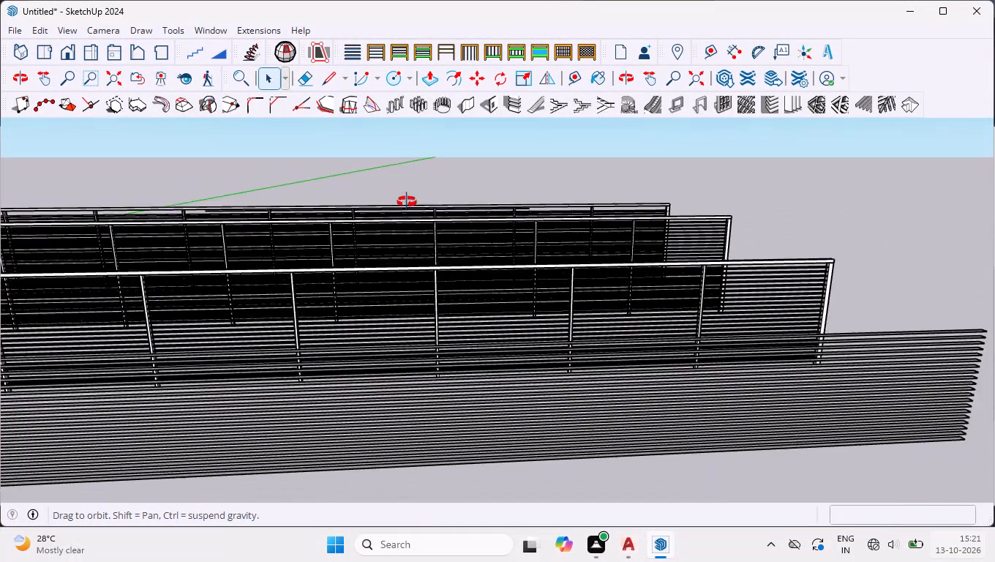
pyautogui.moveTo(407, 202); pyautogui.dragTo(429, 333, button='middle')
# Generate the fence with widely spaced horizontal rails on the fifth line, using a height of 7'.
pyautogui.scroll(-12, 435, 288)
pyautogui.scroll(3, 276, 176)
pyautogui.scroll(4, 319, 220)
pyautogui.moveTo(413, 285); pyautogui.dragTo(388, 252)
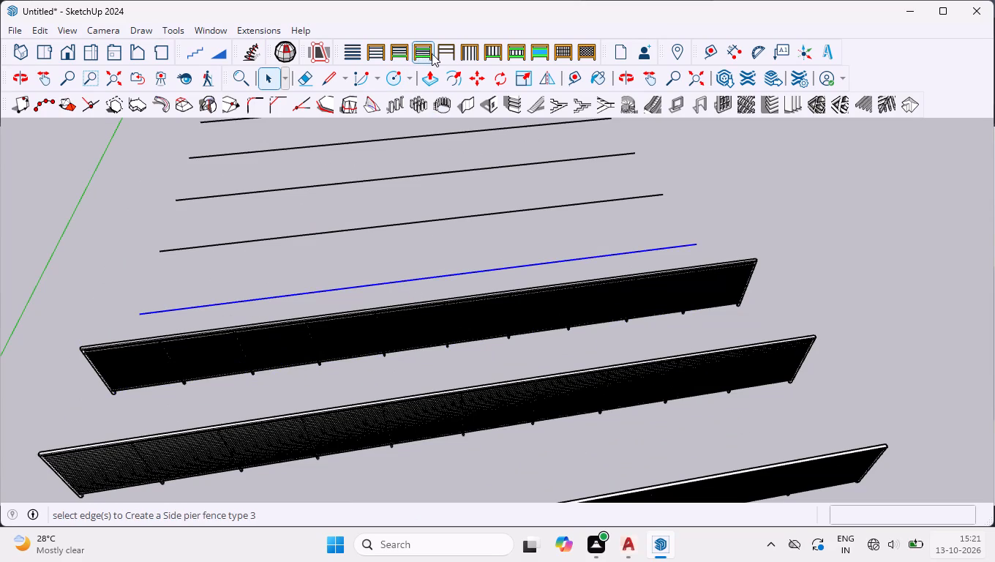
pyautogui.click(440, 53)
pyautogui.write("7'")
pyautogui.press('Return')
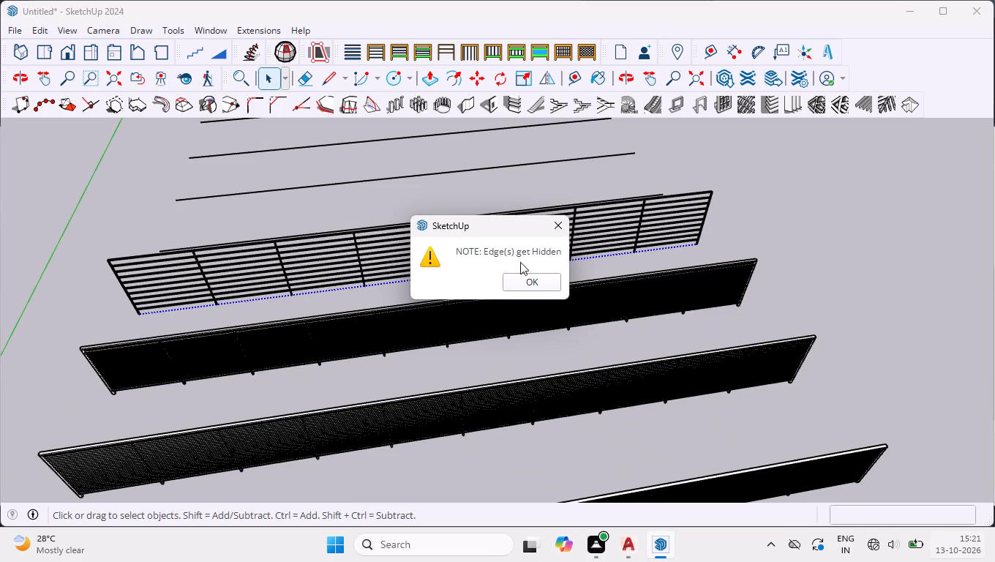
pyautogui.click(538, 277)
# Generate a Vertical cross fence type 1 with a height of 8' on the sixth line, behind the open-rail fence.
pyautogui.scroll(6, 554, 176)
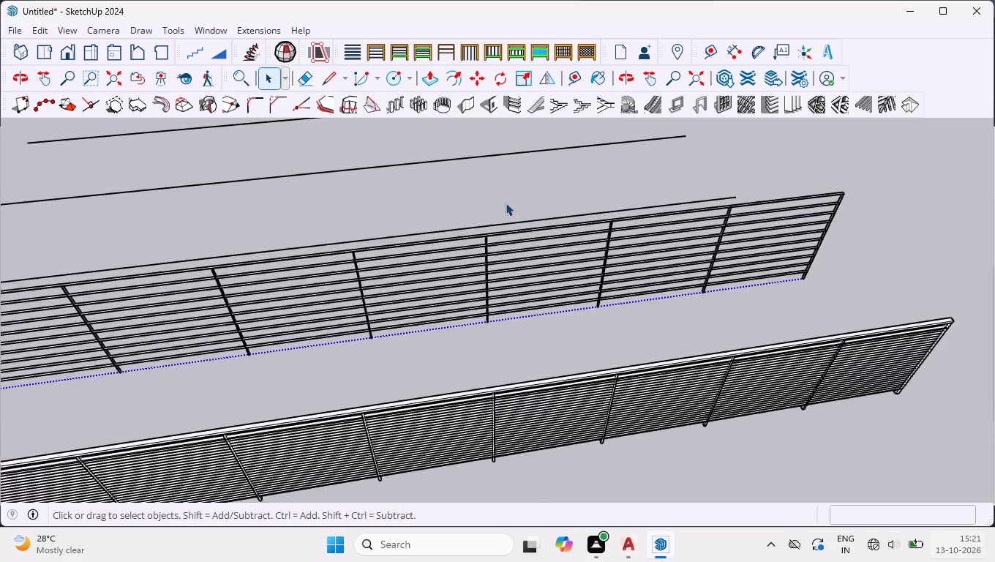
pyautogui.moveTo(507, 205); pyautogui.dragTo(516, 277, button='middle')
pyautogui.moveTo(497, 217); pyautogui.dragTo(459, 140)
pyautogui.click(470, 45)
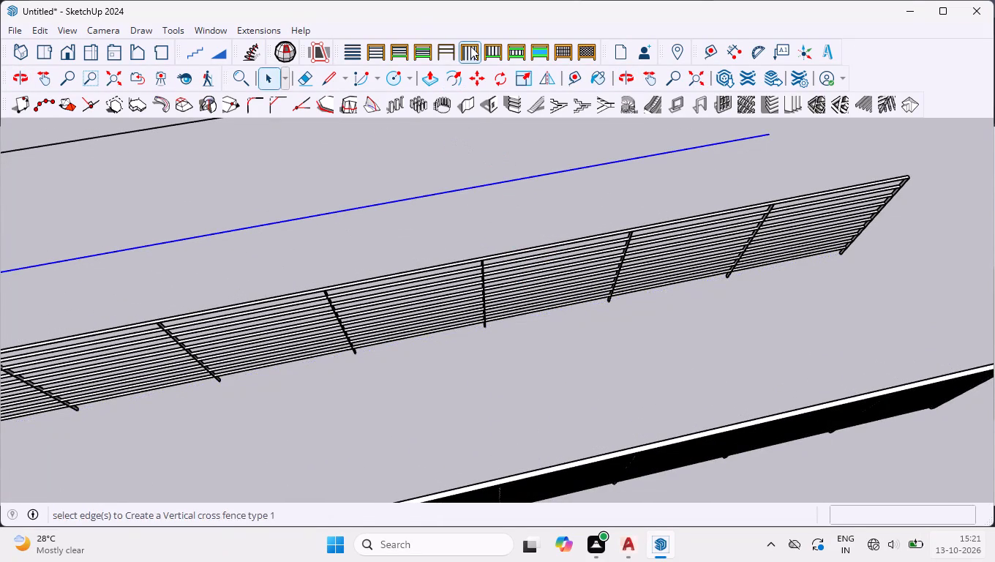
pyautogui.write("8'")
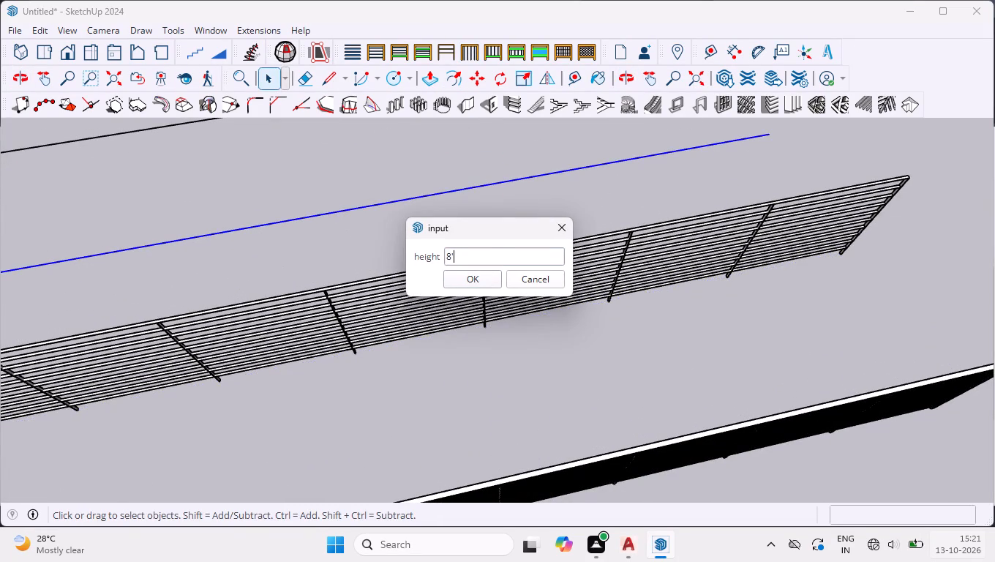
pyautogui.press('Return')
pyautogui.click(517, 284)
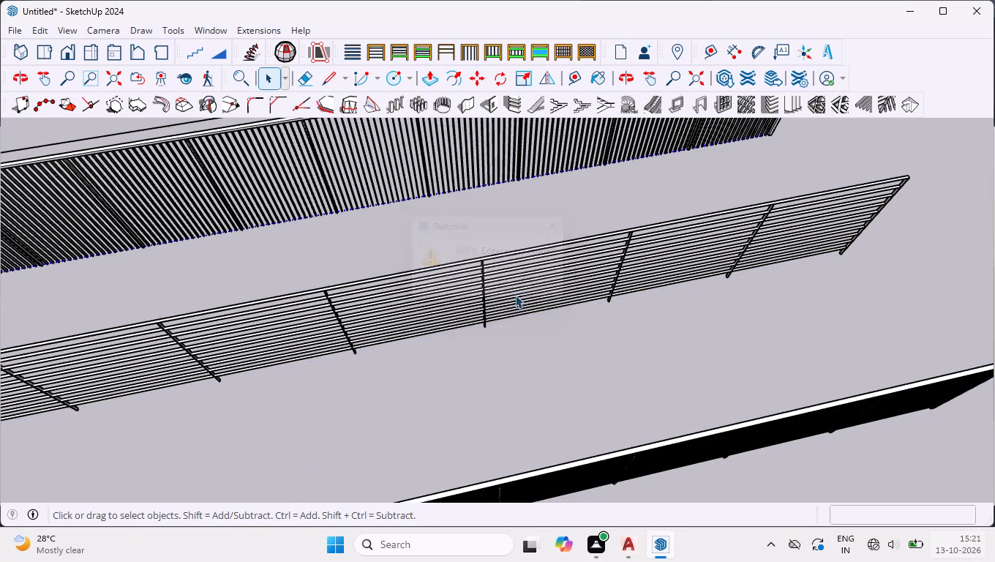
pyautogui.scroll(-12, 510, 315)
pyautogui.scroll(4, 411, 182)
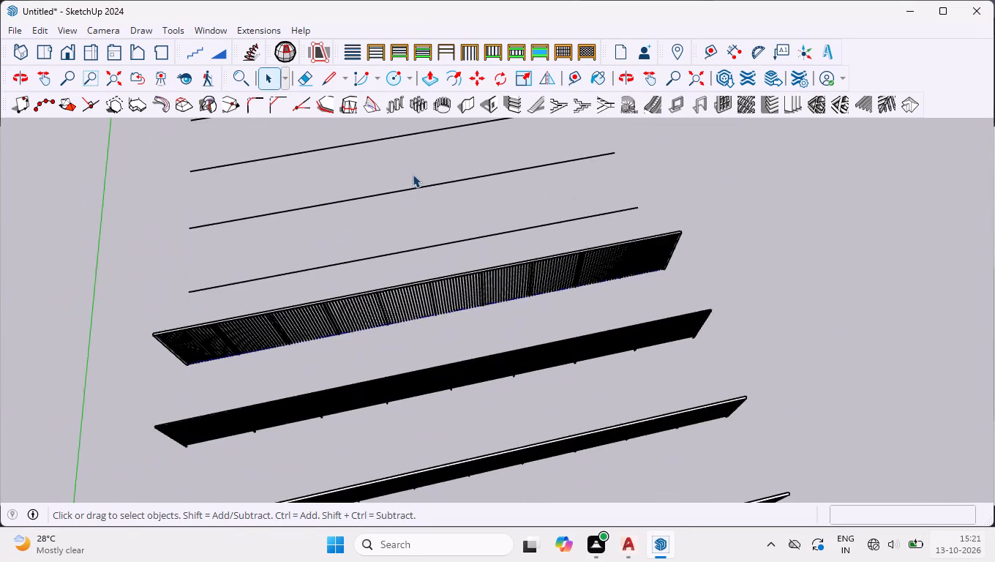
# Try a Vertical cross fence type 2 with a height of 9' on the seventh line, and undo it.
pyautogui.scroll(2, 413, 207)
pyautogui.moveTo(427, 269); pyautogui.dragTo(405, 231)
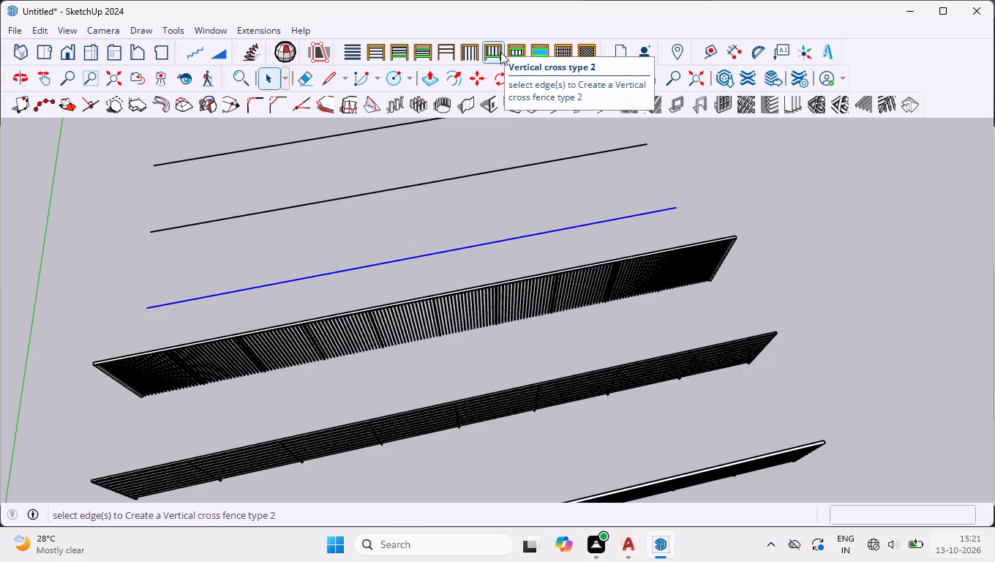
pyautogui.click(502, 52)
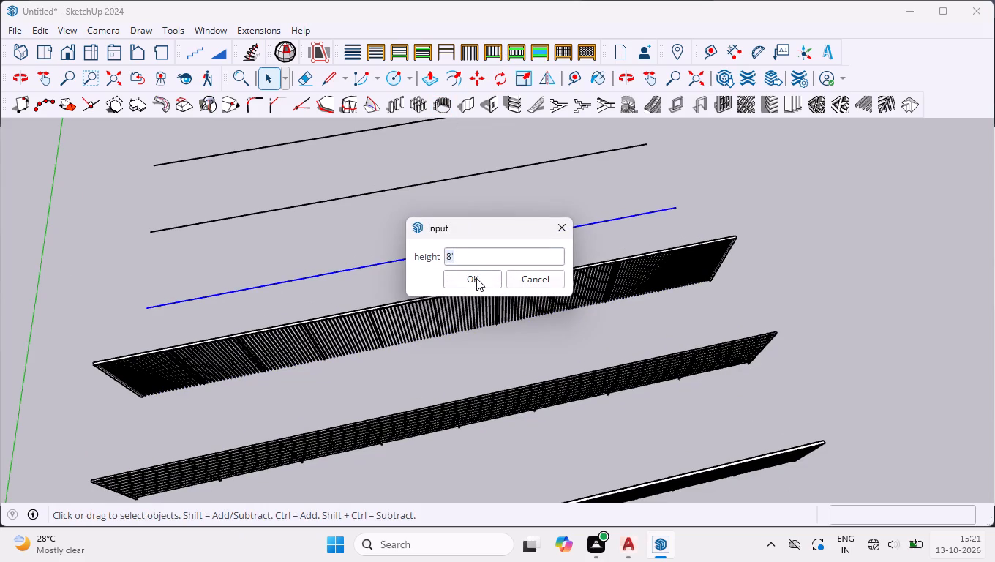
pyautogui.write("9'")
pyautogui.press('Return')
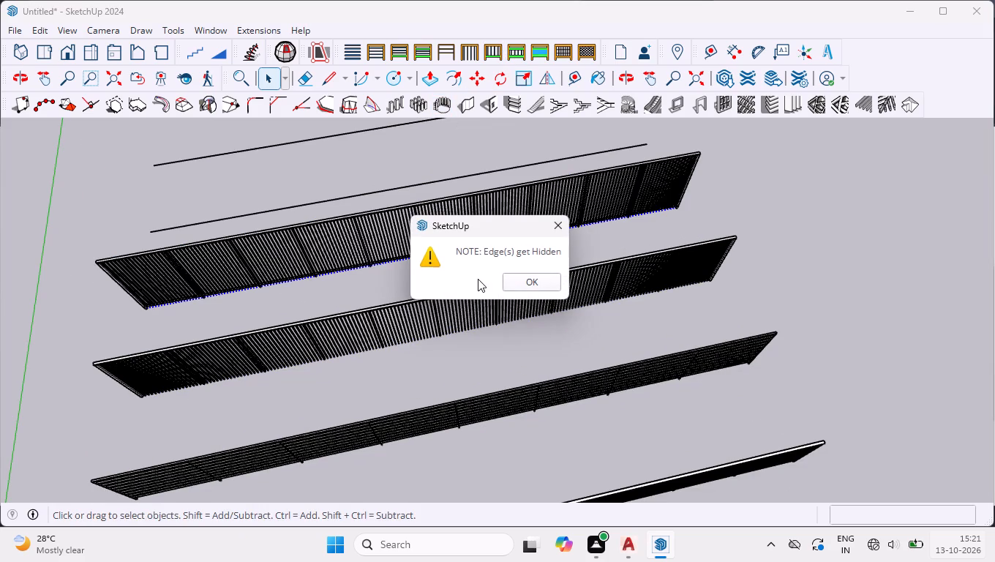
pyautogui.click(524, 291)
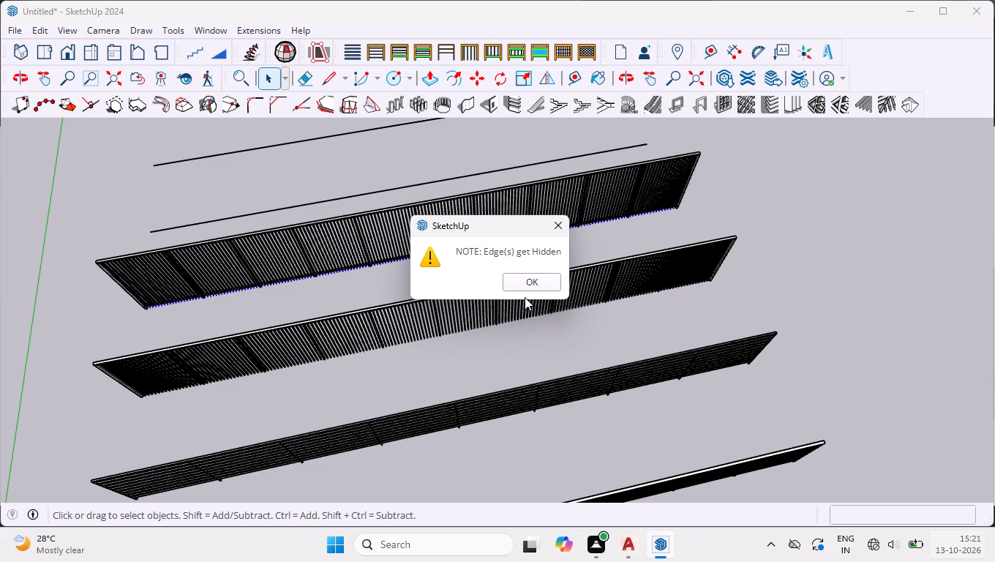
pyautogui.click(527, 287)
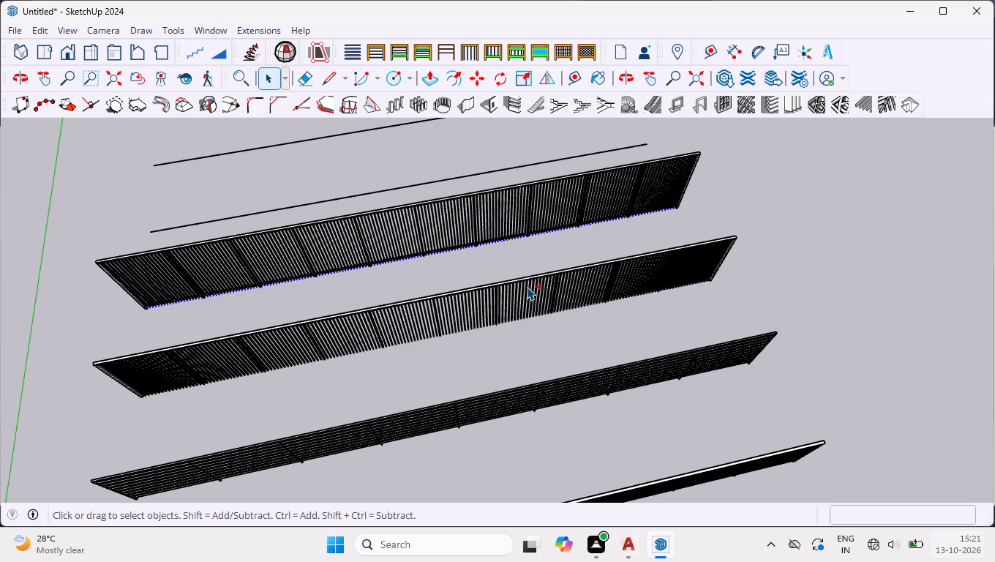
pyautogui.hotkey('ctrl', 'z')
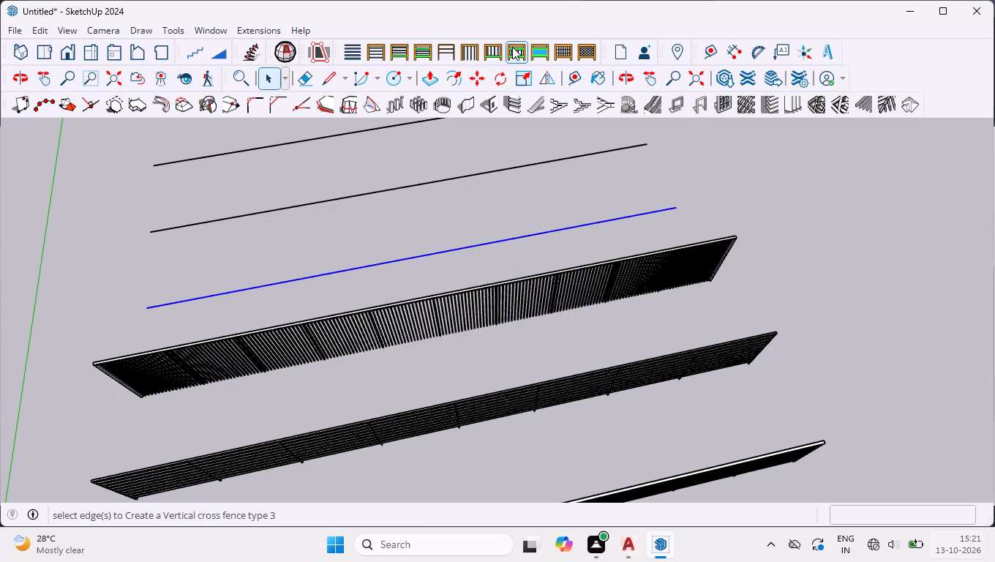
# Generate a Vertical cross fence type 3 on the seventh line, accepting the offered 9' height.
pyautogui.click(512, 47)
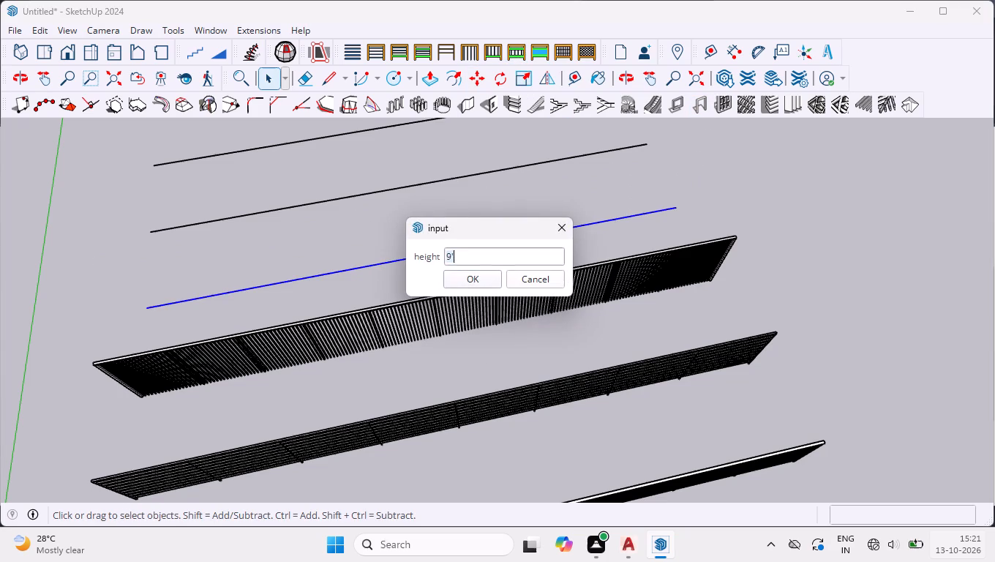
pyautogui.click(457, 275)
pyautogui.click(508, 278)
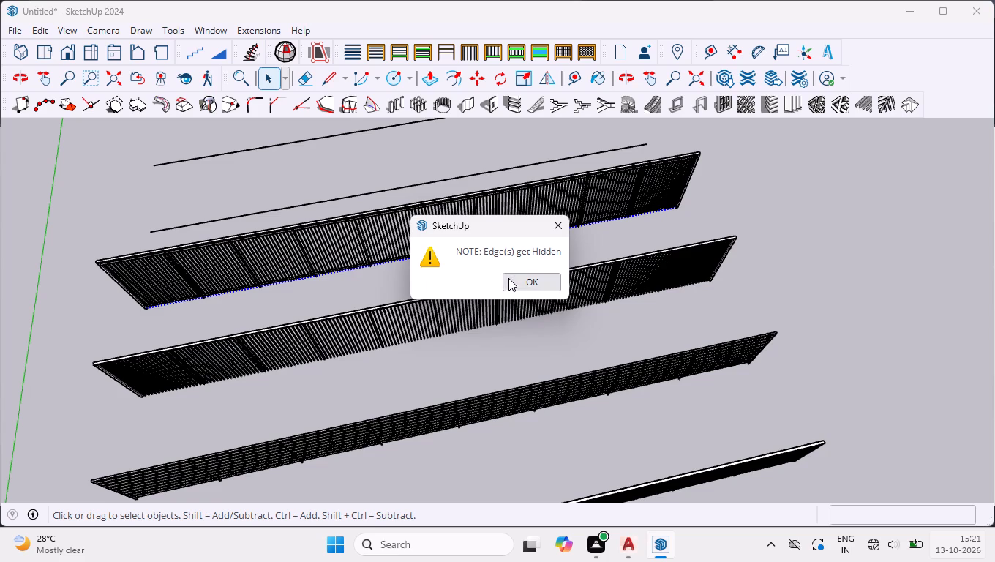
# Generate a Vertical cross fence type 2 with a height of 10' on the eighth line.
pyautogui.scroll(-8, 498, 343)
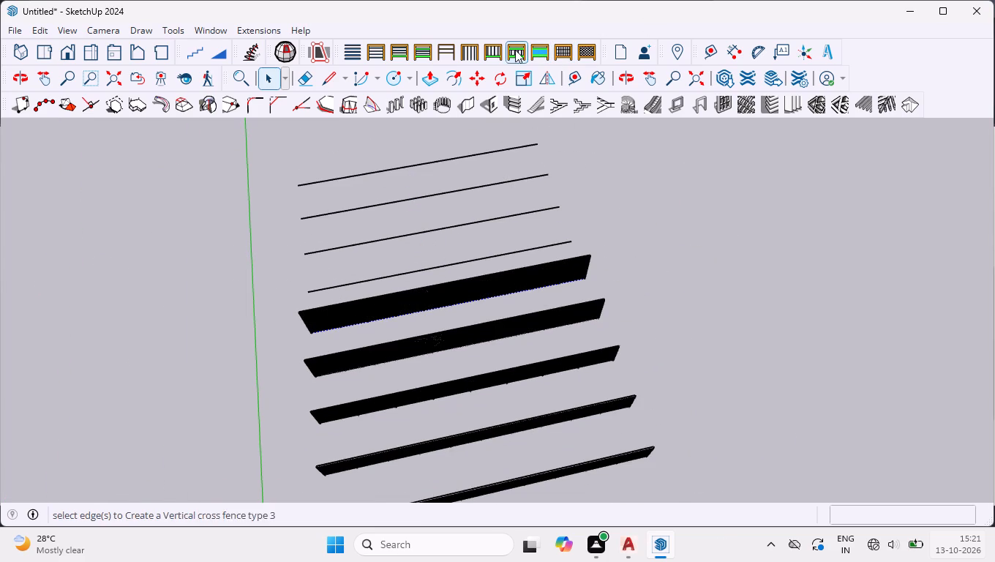
pyautogui.scroll(3, 463, 181)
pyautogui.moveTo(489, 286); pyautogui.dragTo(468, 250)
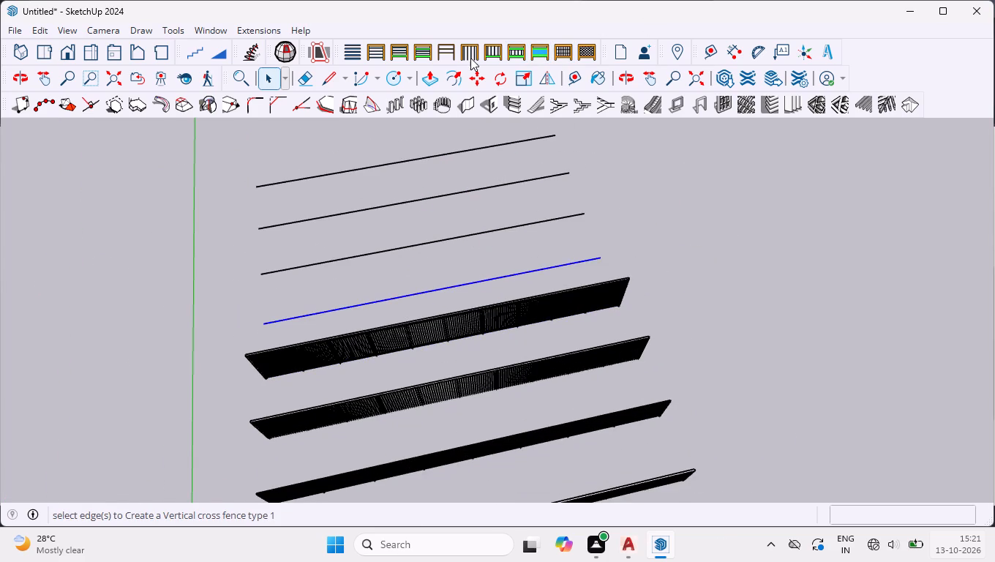
pyautogui.click(487, 51)
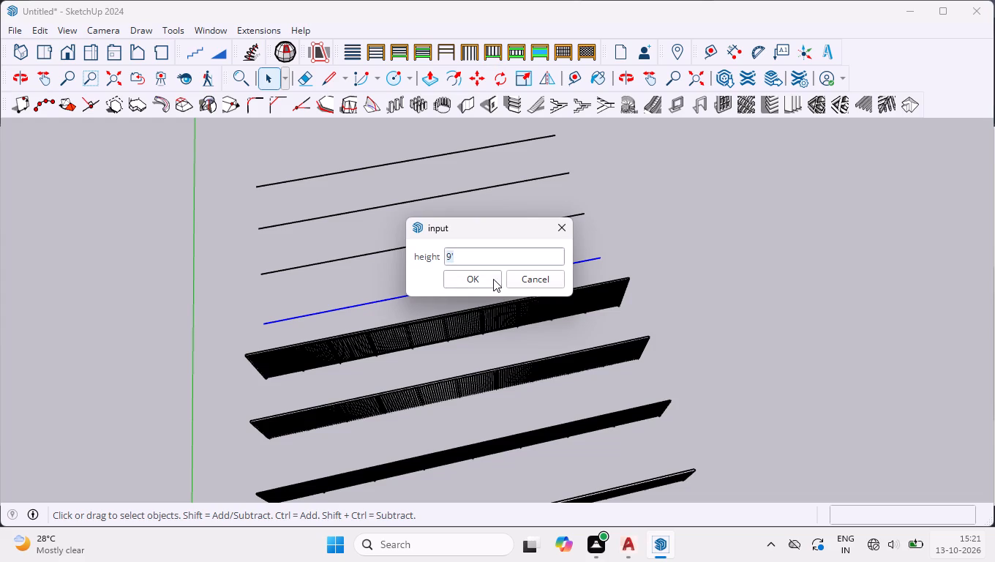
pyautogui.write("10'")
pyautogui.press('Return')
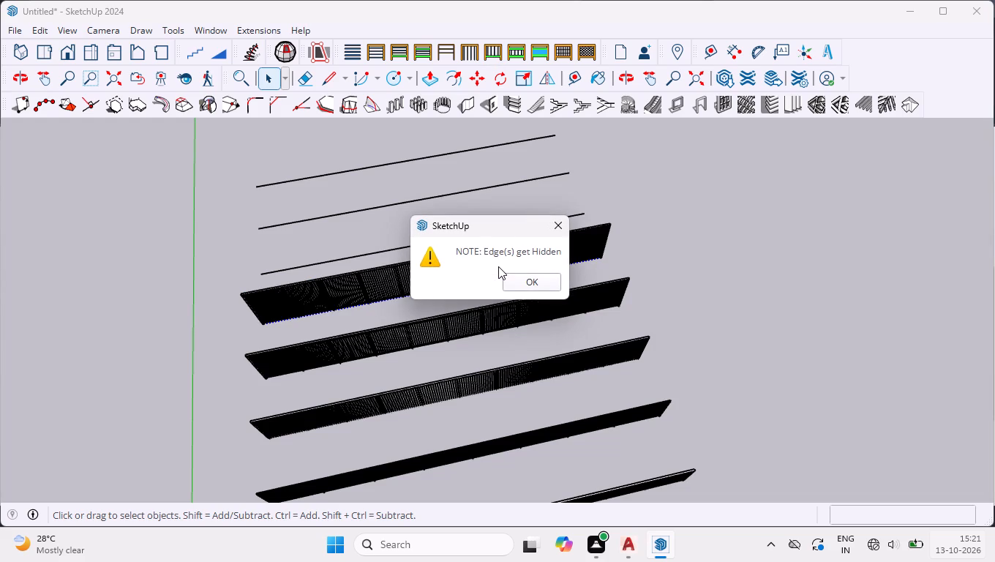
pyautogui.click(531, 278)
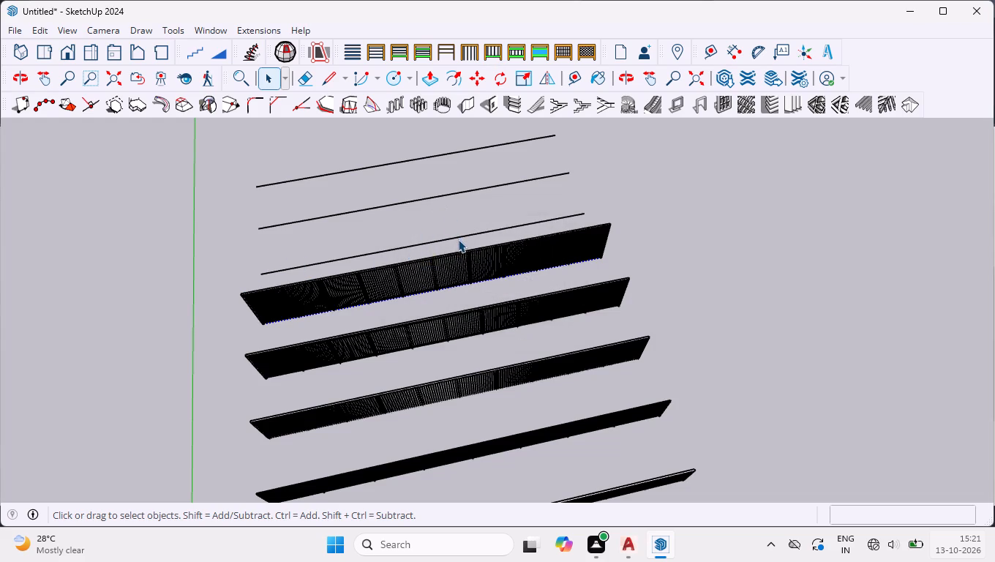
# Generate the solid-panel fence with a height of 11' on the ninth line, behind the 10' fence.
pyautogui.moveTo(458, 239); pyautogui.dragTo(439, 211)
pyautogui.click(538, 45)
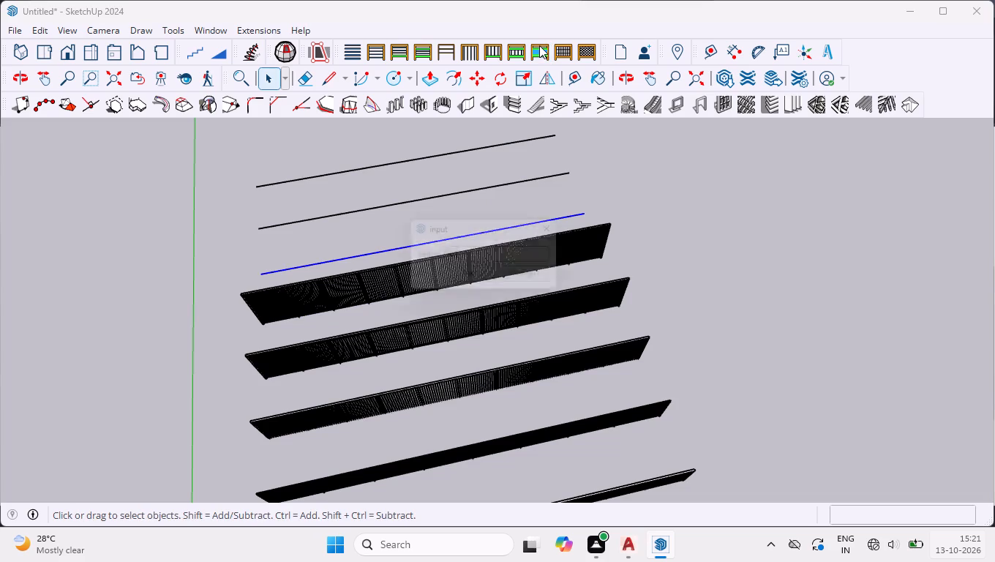
pyautogui.write("11'")
pyautogui.press('Return')
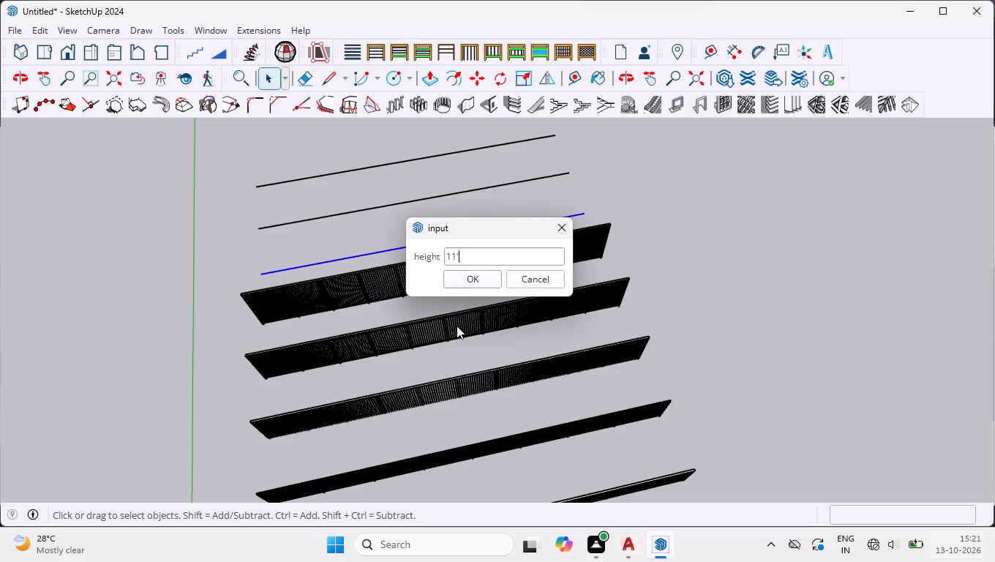
pyautogui.click(512, 279)
# Examine the solid-panel fence's panels, posts and top rails up close, selecting its geometry to check how it is built.
pyautogui.scroll(5, 515, 190)
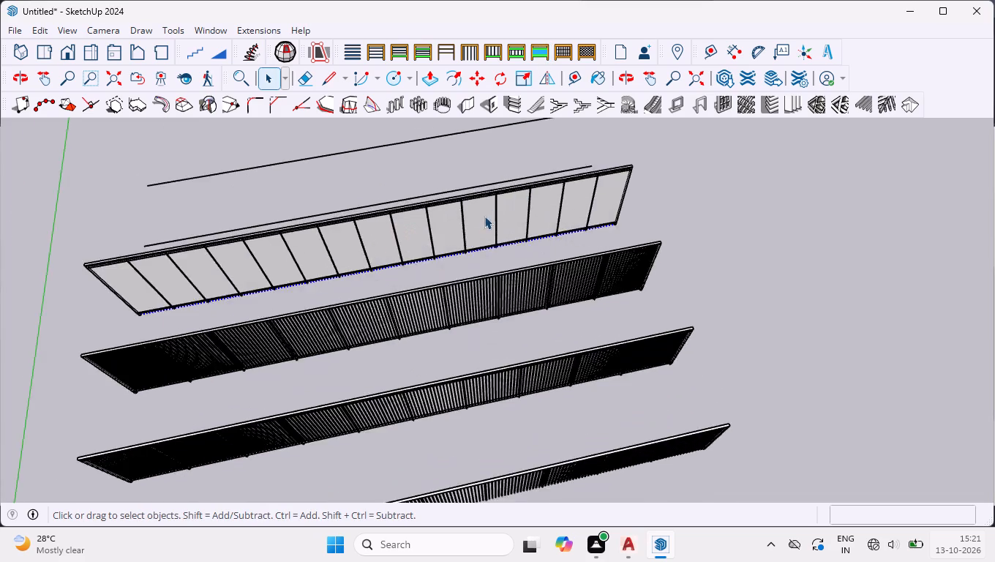
pyautogui.scroll(17, 484, 216)
pyautogui.scroll(4, 397, 217)
pyautogui.moveTo(378, 206); pyautogui.dragTo(378, 198, button='middle')
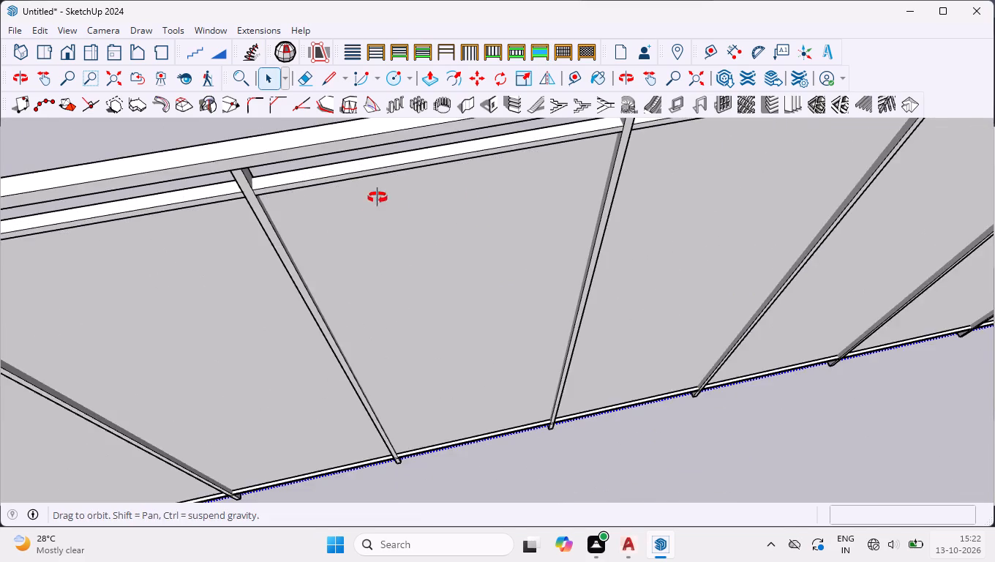
pyautogui.moveTo(378, 198); pyautogui.dragTo(341, 19, button='middle')
pyautogui.click(366, 250)
pyautogui.tripleClick(395, 207)
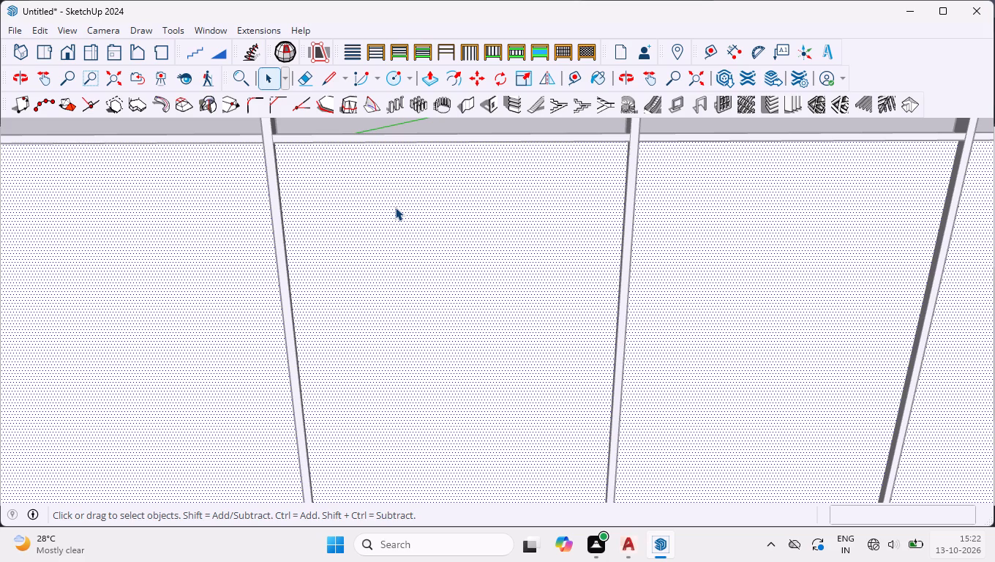
pyautogui.doubleClick(395, 207)
pyautogui.scroll(-10, 396, 207)
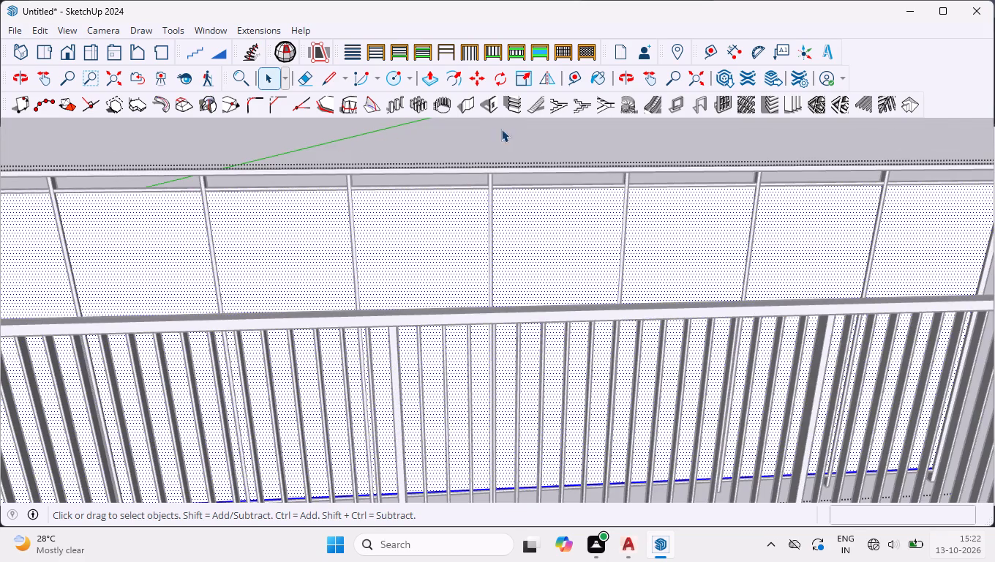
pyautogui.click(498, 143)
pyautogui.click(450, 201)
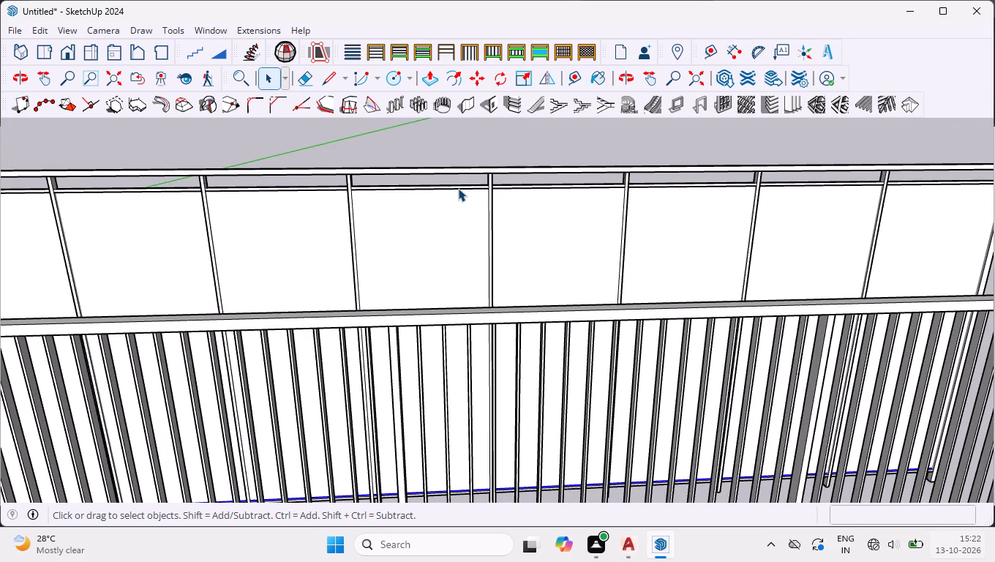
pyautogui.click(459, 188)
pyautogui.click(451, 201)
pyautogui.click(451, 202)
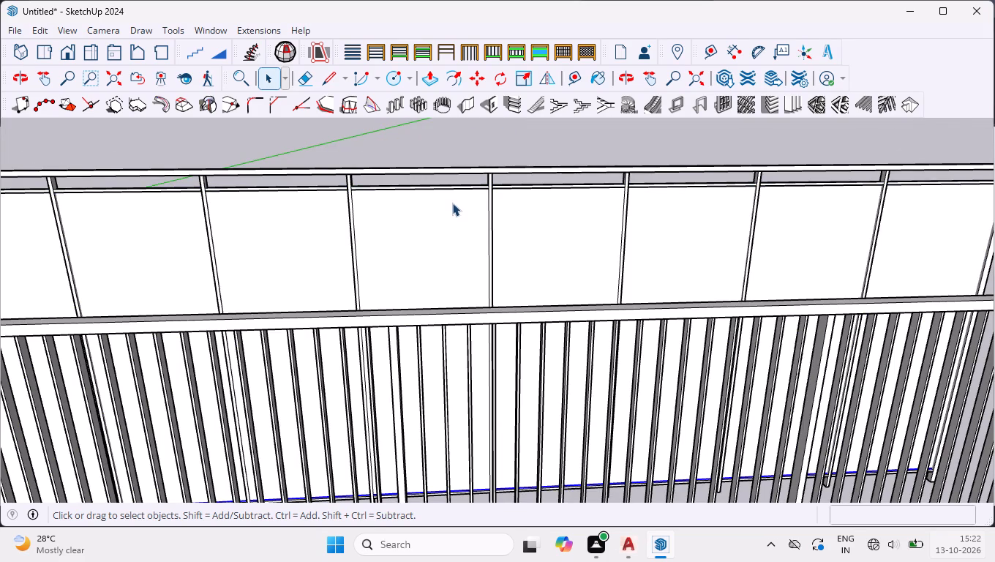
pyautogui.doubleClick(452, 203)
pyautogui.click(505, 132)
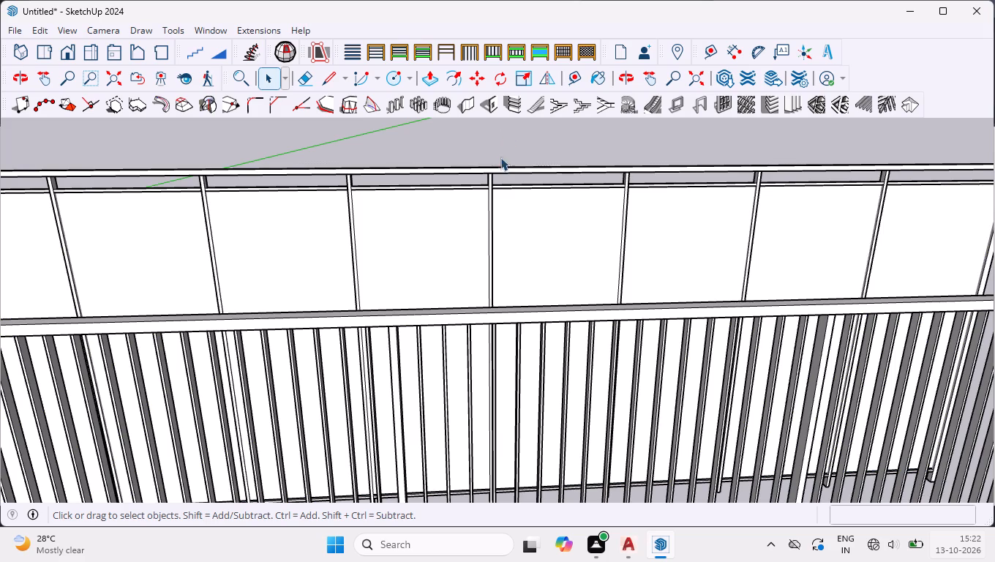
pyautogui.doubleClick(470, 214)
pyautogui.click(470, 218)
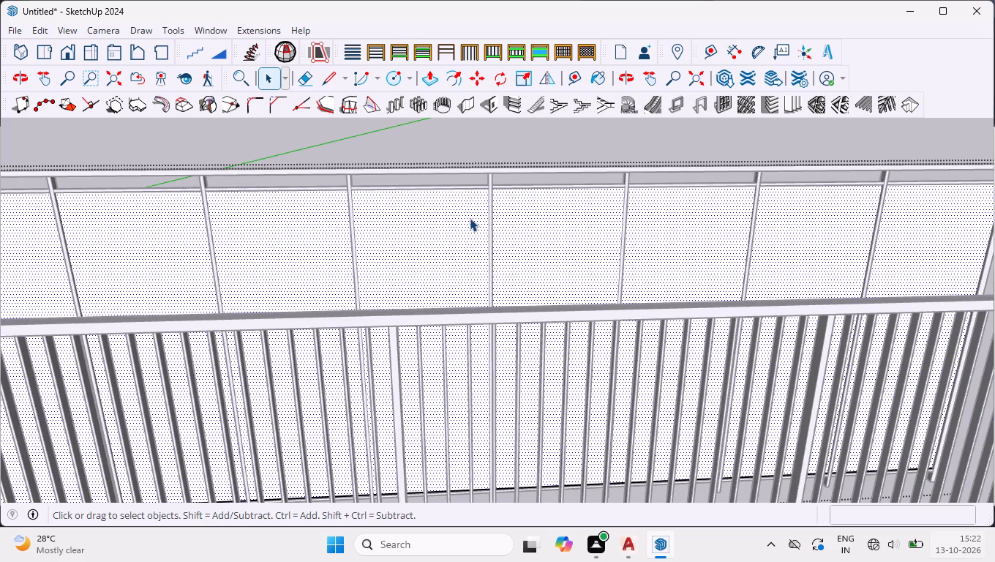
pyautogui.click(499, 135)
# Generate the diamond-mesh fence with a height of 12' on the eleventh line, leaving the tenth line empty.
pyautogui.scroll(-3, 468, 233)
pyautogui.moveTo(470, 229); pyautogui.dragTo(501, 377, button='middle')
pyautogui.moveTo(427, 160); pyautogui.dragTo(365, 140)
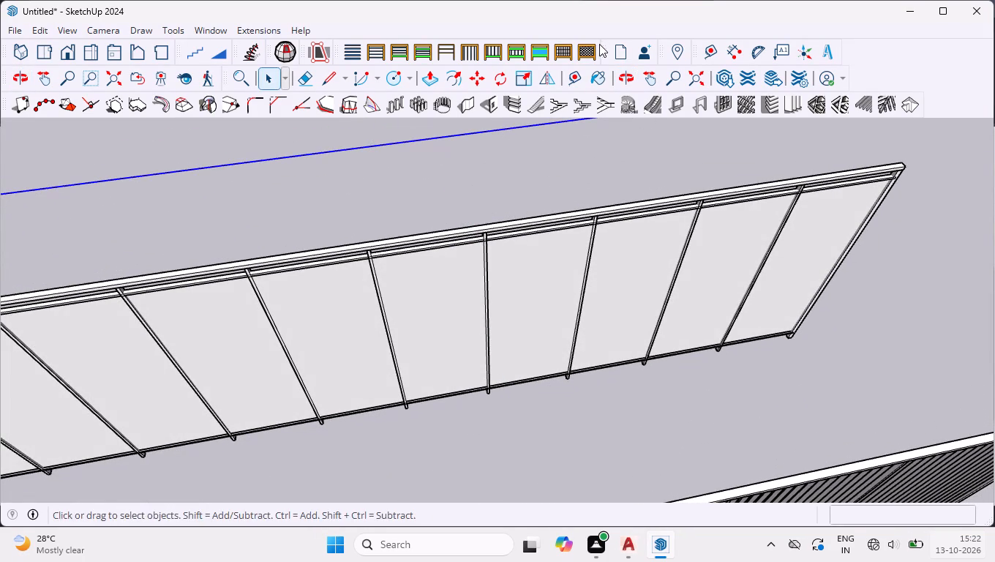
pyautogui.click(593, 49)
pyautogui.write('12')
pyautogui.press("'")
pyautogui.press('Return')
pyautogui.click(515, 274)
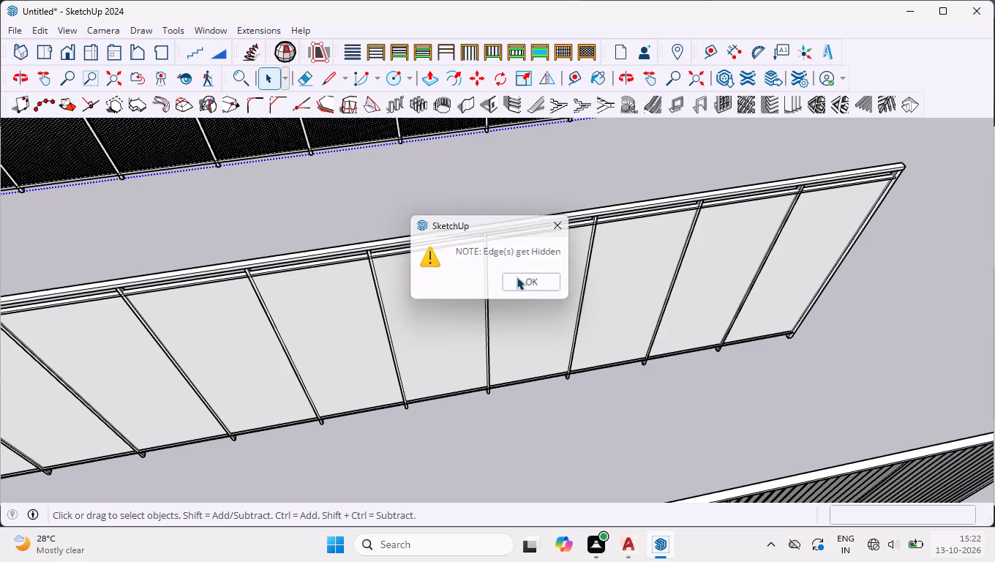
# Examine the crossing mesh wires, frame and posts of the 12' fence up close.
pyautogui.scroll(-5, 541, 321)
pyautogui.scroll(-5, 525, 380)
pyautogui.scroll(10, 454, 140)
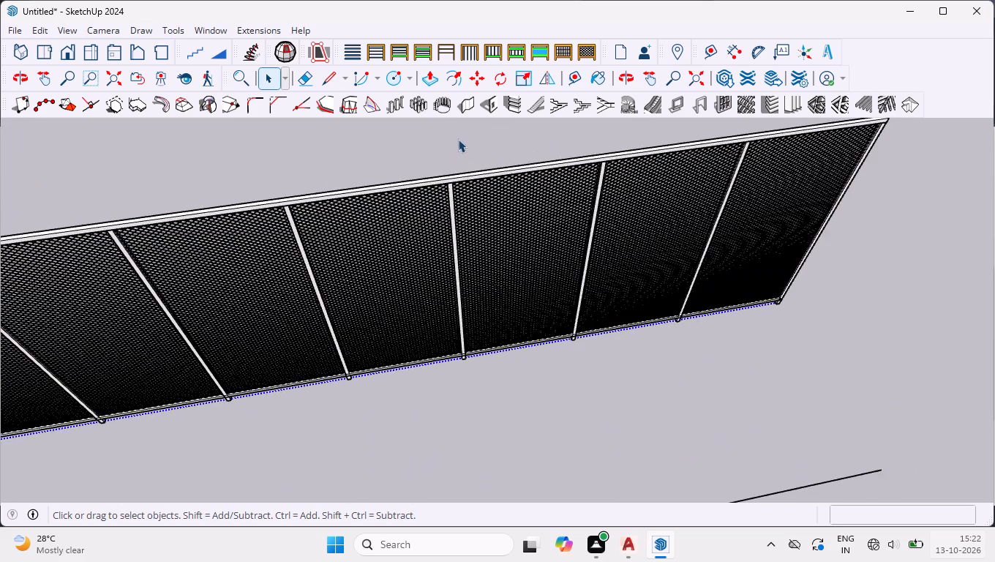
pyautogui.scroll(5, 422, 222)
pyautogui.scroll(12, 348, 164)
pyautogui.moveTo(323, 215); pyautogui.dragTo(318, 198, button='middle')
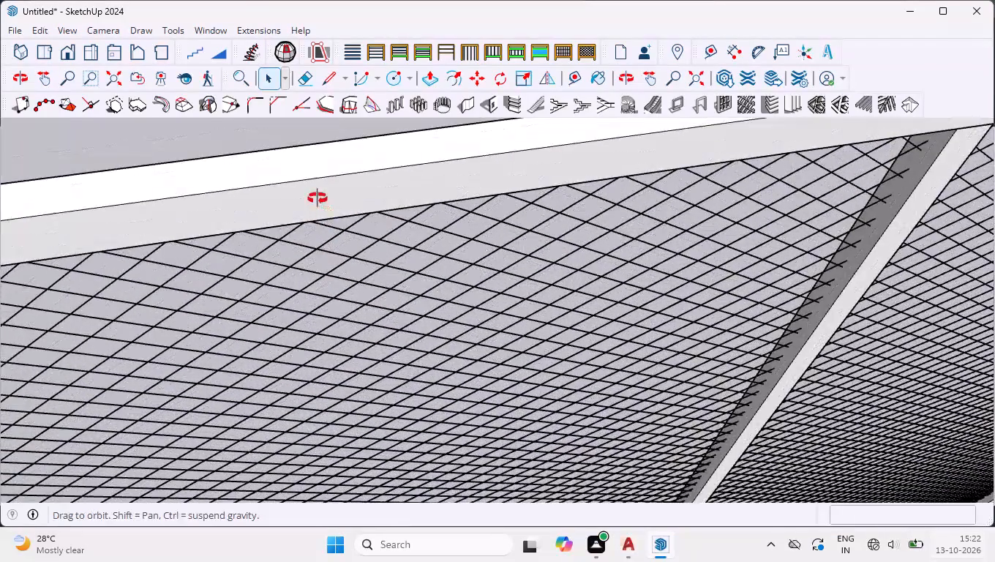
pyautogui.moveTo(318, 198); pyautogui.dragTo(242, 6, button='middle')
# View the whole row of fences from a distance and from the side to compare their heights and types.
pyautogui.scroll(-16, 350, 301)
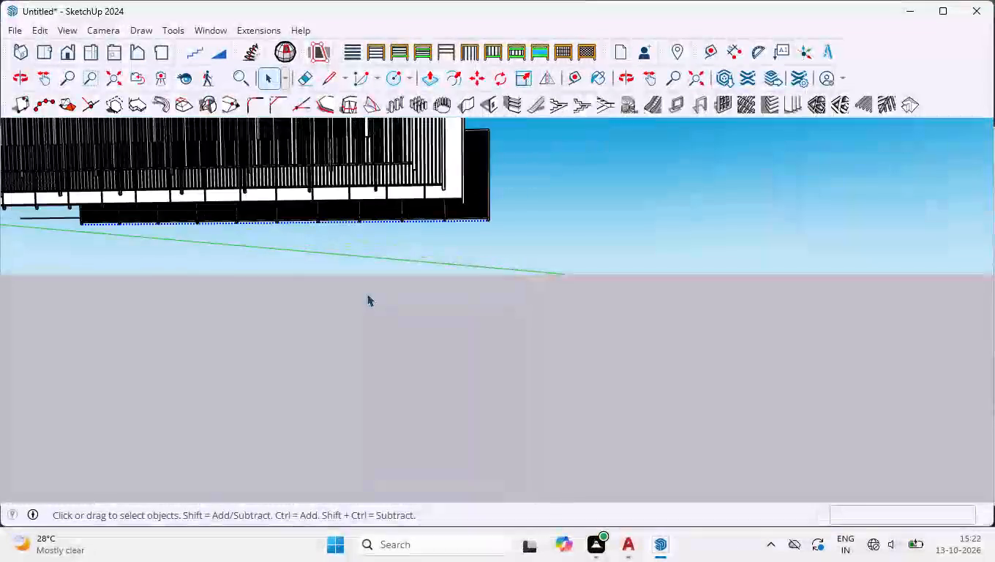
pyautogui.scroll(-6, 364, 290)
pyautogui.scroll(1, 481, 239)
pyautogui.scroll(-10, 481, 238)
pyautogui.moveTo(483, 252); pyautogui.dragTo(382, 272, button='middle')
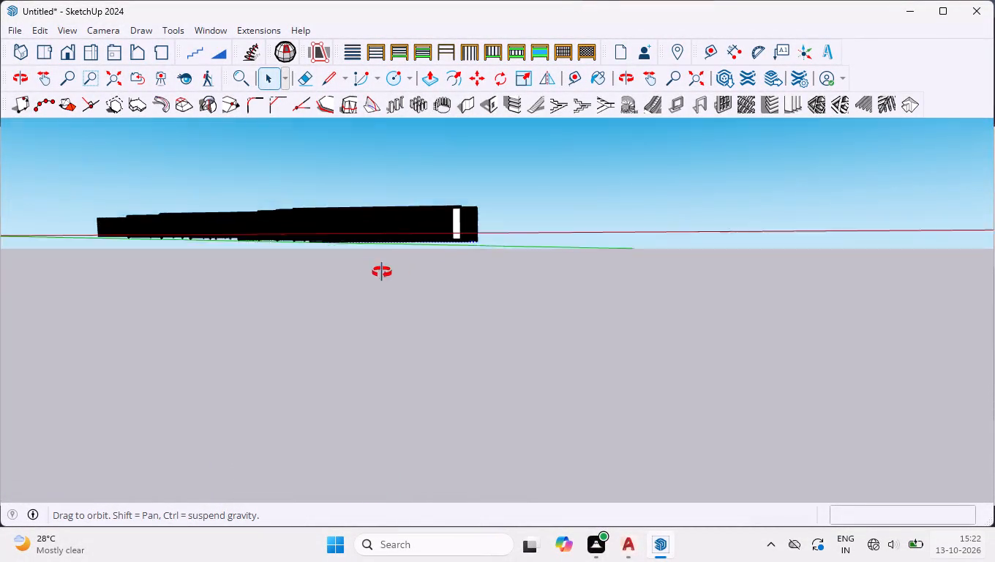
pyautogui.moveTo(382, 272); pyautogui.dragTo(140, 301, button='middle')
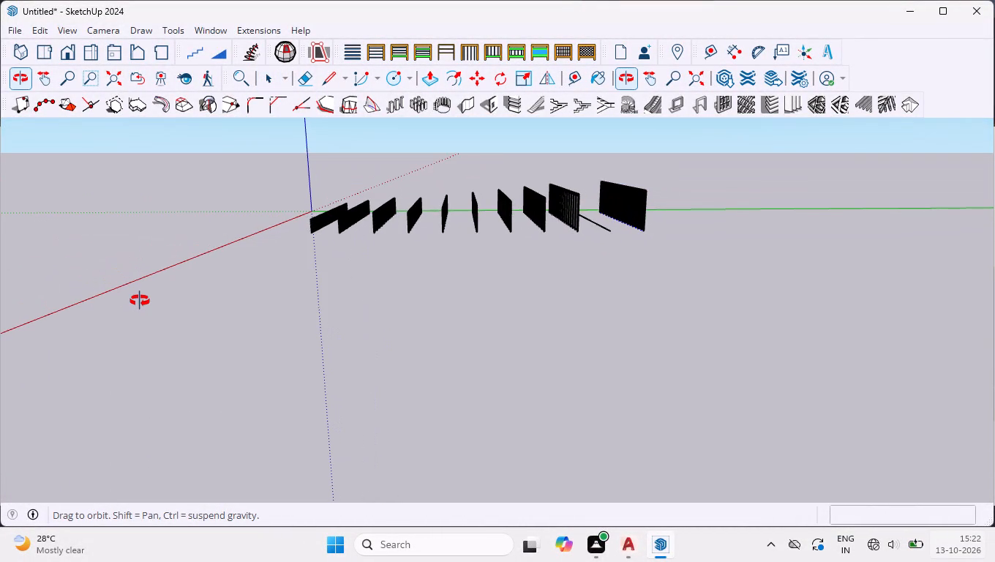
pyautogui.moveTo(140, 301); pyautogui.dragTo(141, 301, button='middle')
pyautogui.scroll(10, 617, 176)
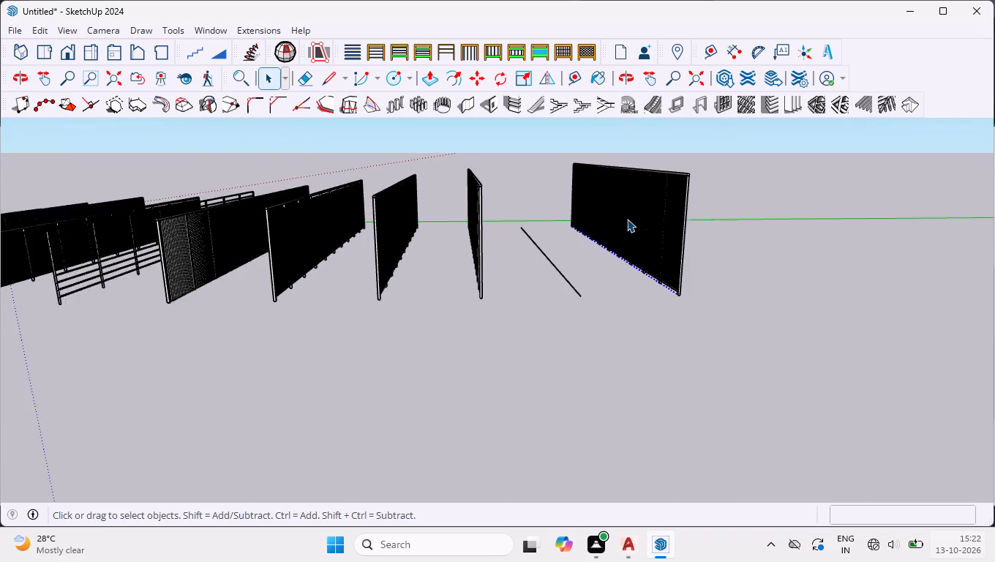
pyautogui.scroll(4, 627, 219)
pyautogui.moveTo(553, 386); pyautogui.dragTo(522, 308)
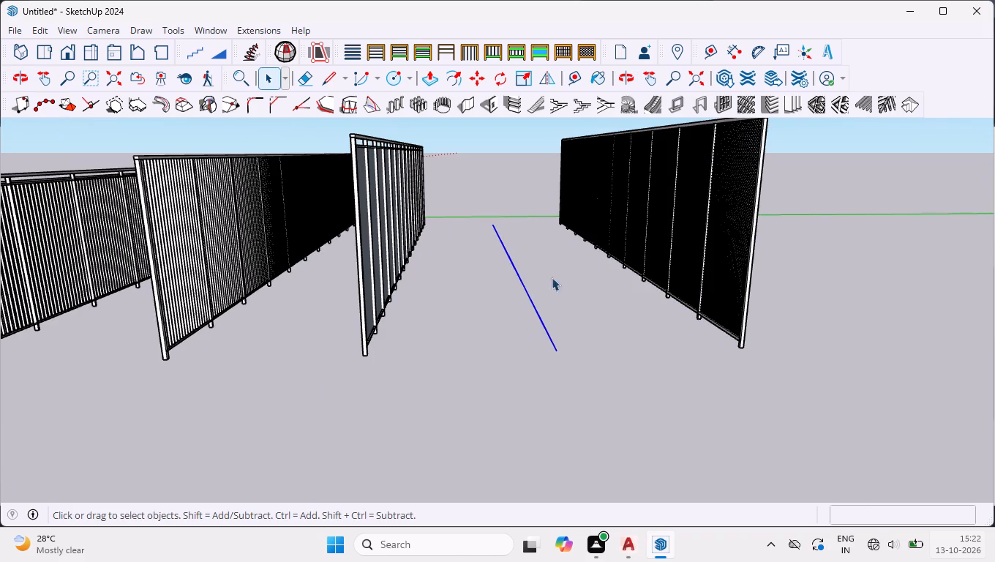
# Delete all the test fences together with the remaining empty line.
pyautogui.scroll(-17, 596, 307)
pyautogui.moveTo(788, 274); pyautogui.dragTo(219, 480)
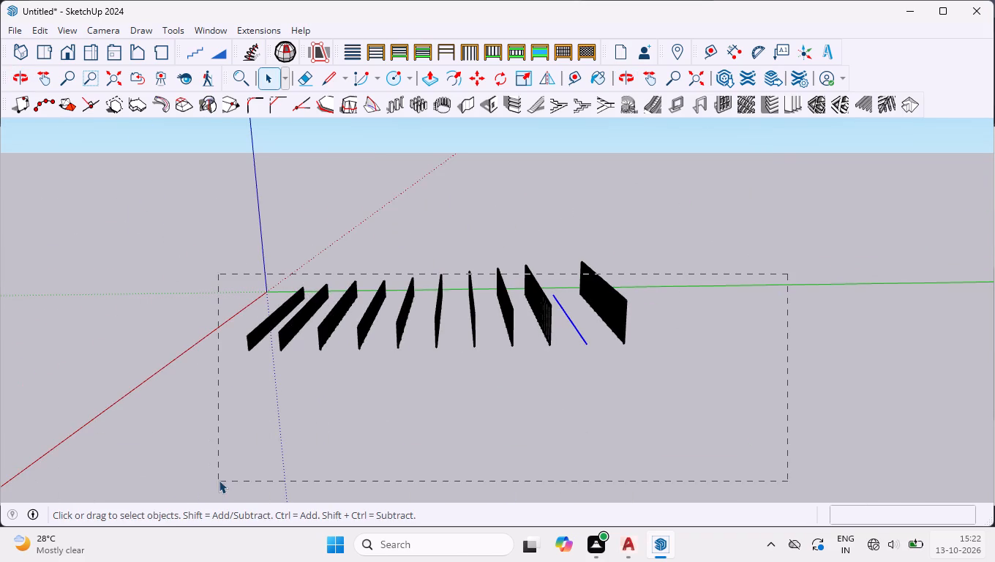
pyautogui.moveTo(219, 480); pyautogui.dragTo(210, 455)
pyautogui.press('Delete')
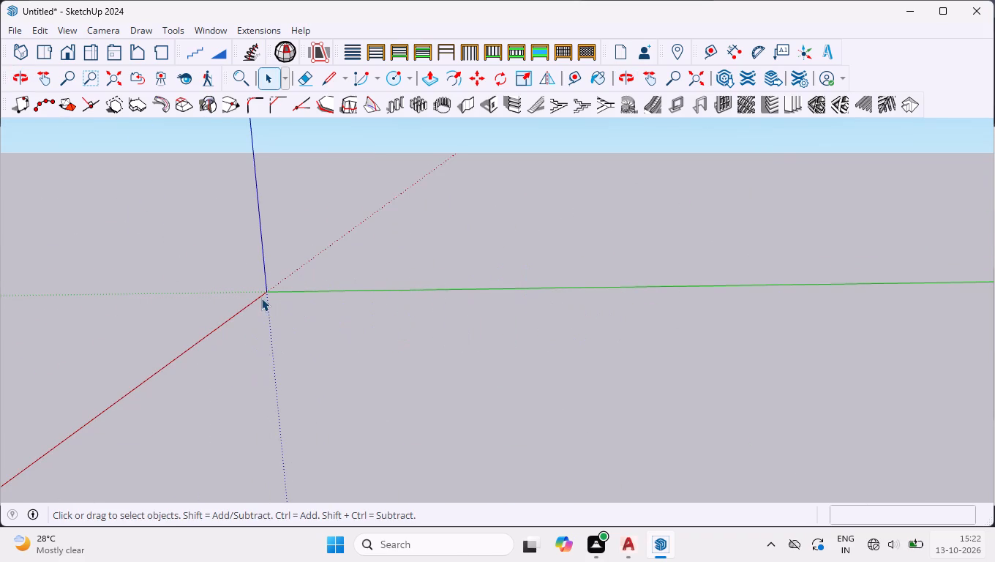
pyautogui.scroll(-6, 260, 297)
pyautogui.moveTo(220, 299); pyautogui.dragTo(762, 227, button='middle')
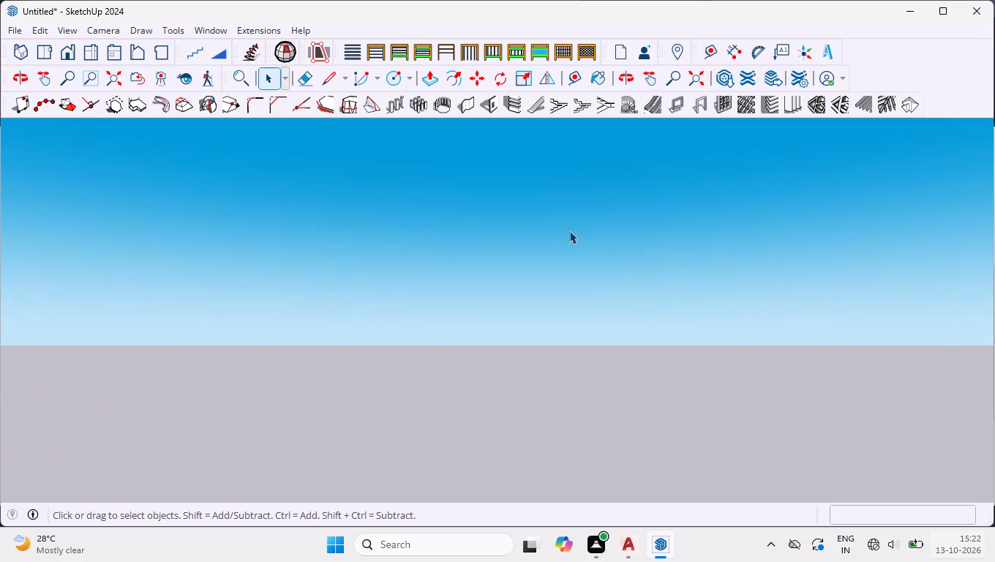
# Switch to the front view and orbit so the axes origin is seen from above the ground.
pyautogui.scroll(-18, 568, 252)
pyautogui.scroll(-4, 435, 241)
pyautogui.scroll(-4, 274, 310)
pyautogui.scroll(-1, 345, 335)
pyautogui.click(70, 52)
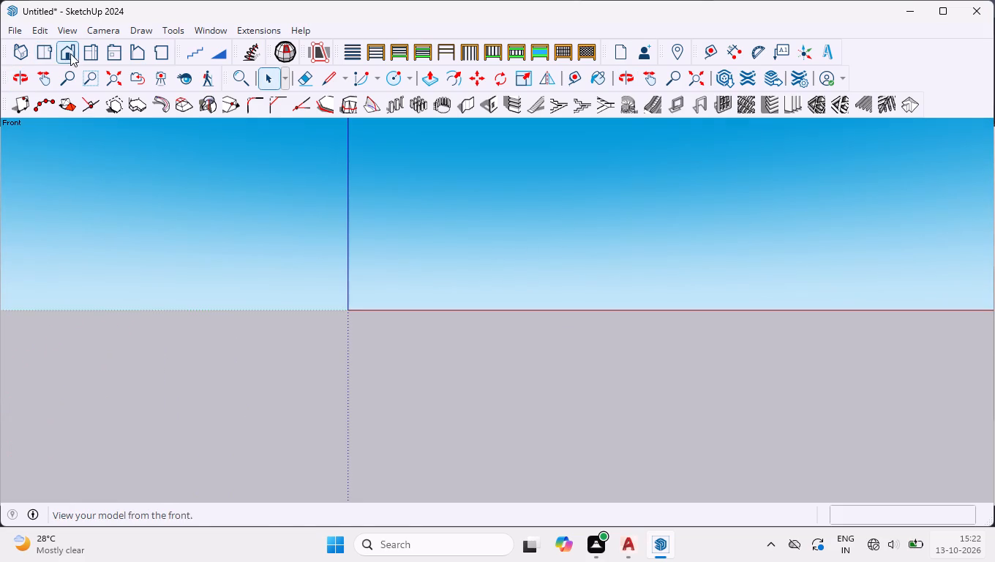
pyautogui.moveTo(375, 261); pyautogui.dragTo(320, 455, button='middle')
pyautogui.scroll(-20, 297, 337)
pyautogui.moveTo(671, 481); pyautogui.dragTo(746, 432, button='middle')
pyautogui.scroll(-8, 515, 308)
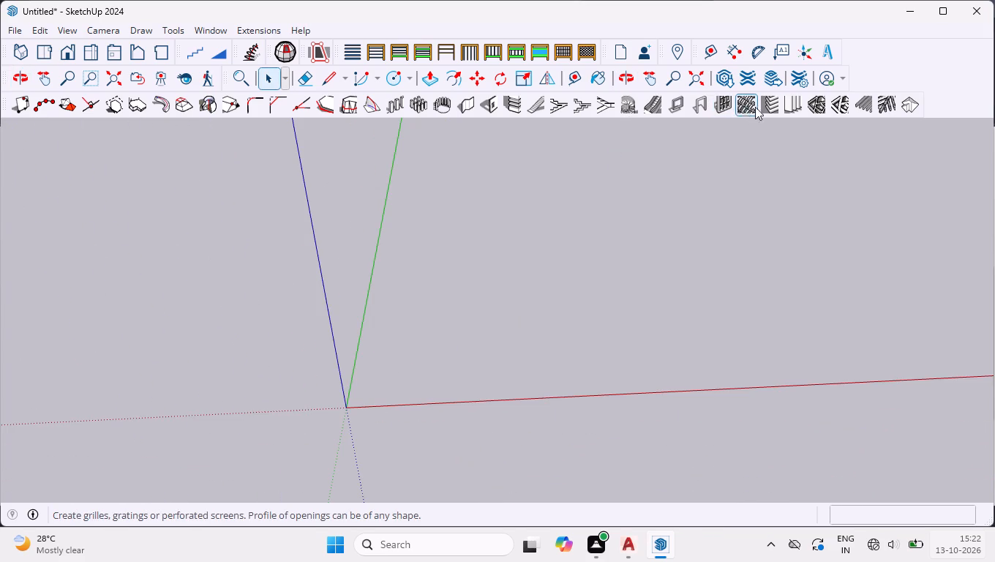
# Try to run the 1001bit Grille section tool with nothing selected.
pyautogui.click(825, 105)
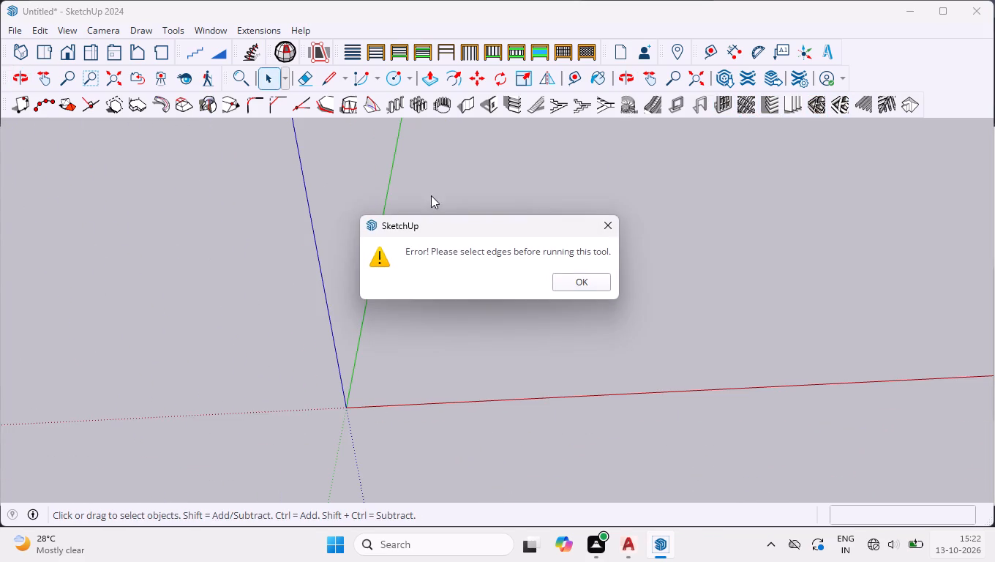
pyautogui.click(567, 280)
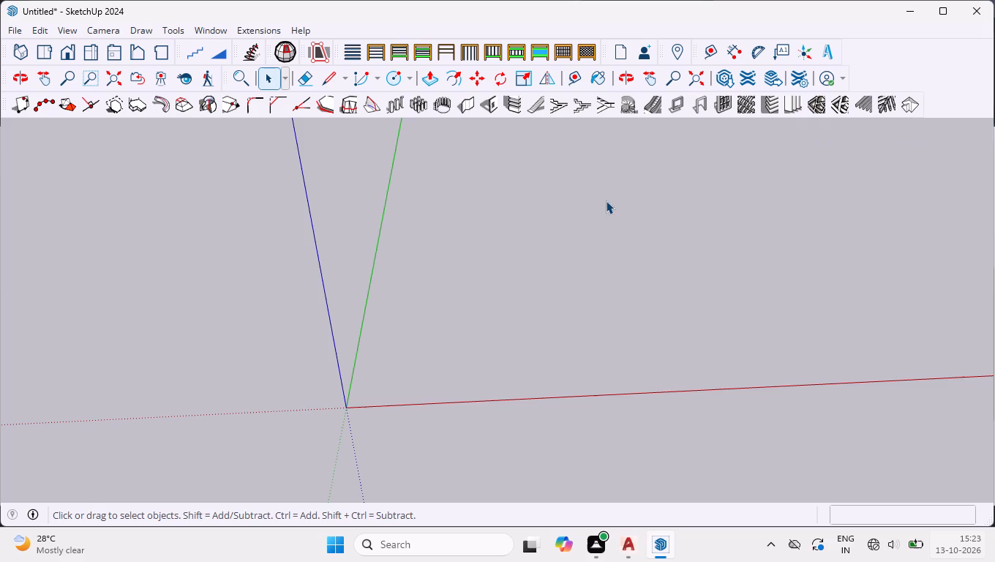
# Draw a 20' by 20' rectangle flat on the ground, starting from a point on the red axis.
pyautogui.press('r')
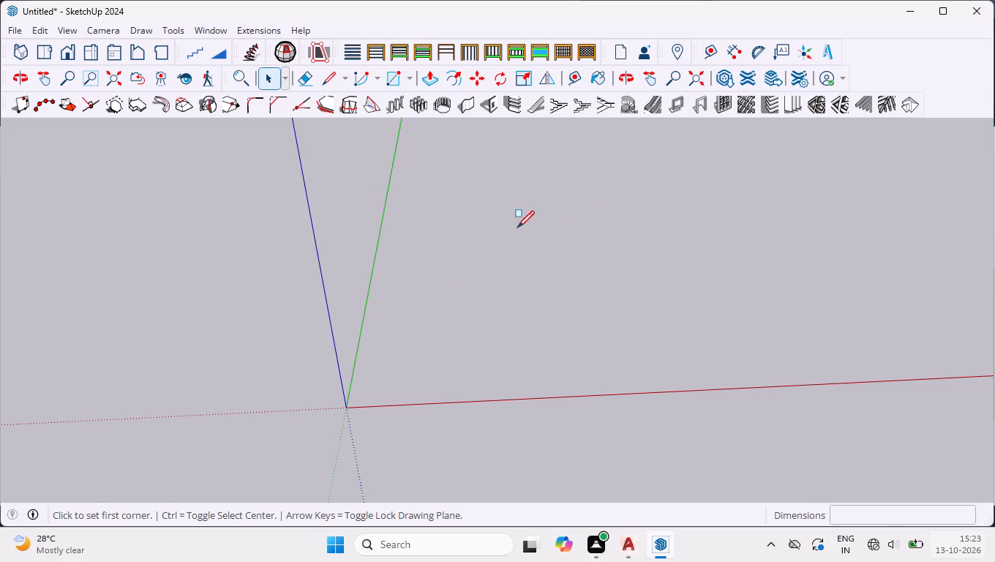
pyautogui.click(486, 401)
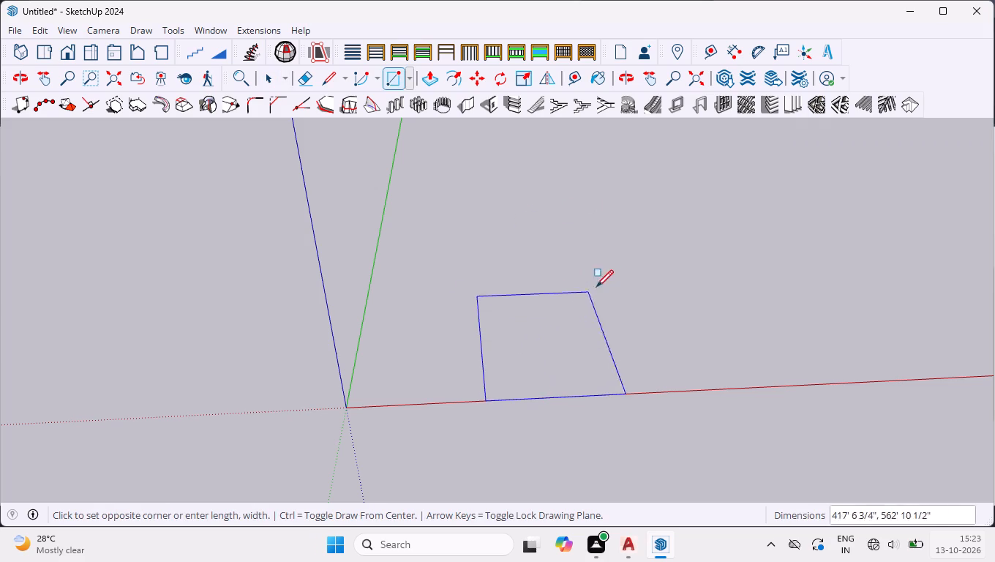
pyautogui.write("20'2")
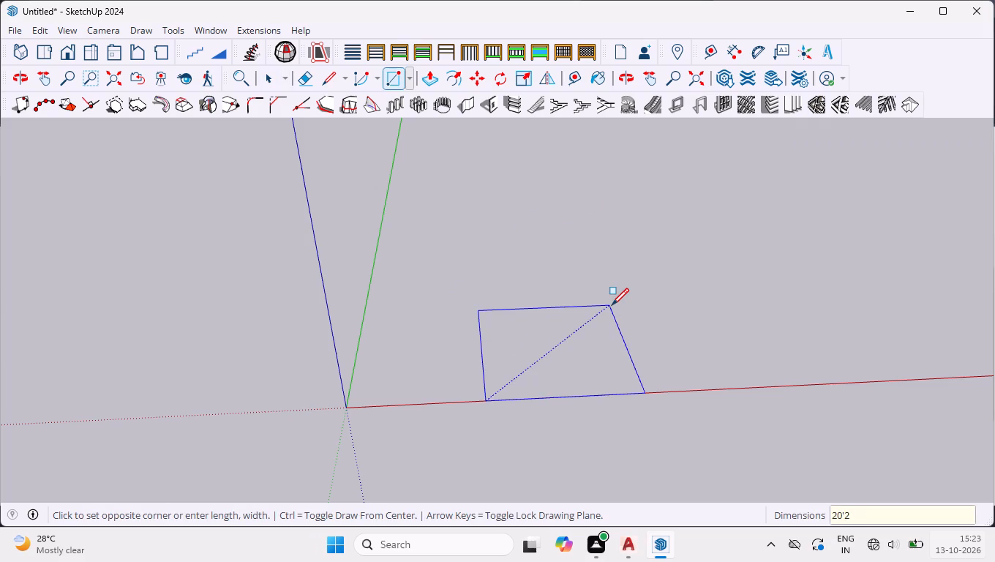
pyautogui.press('BackSpace')
pyautogui.write(',20;')
pyautogui.press('BackSpace')
pyautogui.press("'")
pyautogui.press('Return')
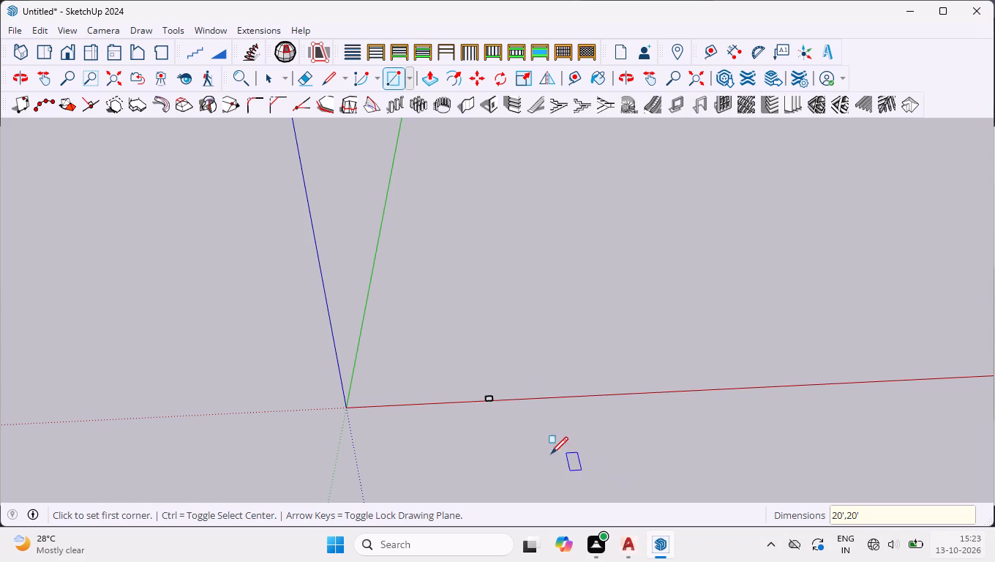
pyautogui.scroll(7, 548, 451)
pyautogui.scroll(5, 269, 255)
pyautogui.scroll(6, 442, 349)
pyautogui.scroll(12, 586, 435)
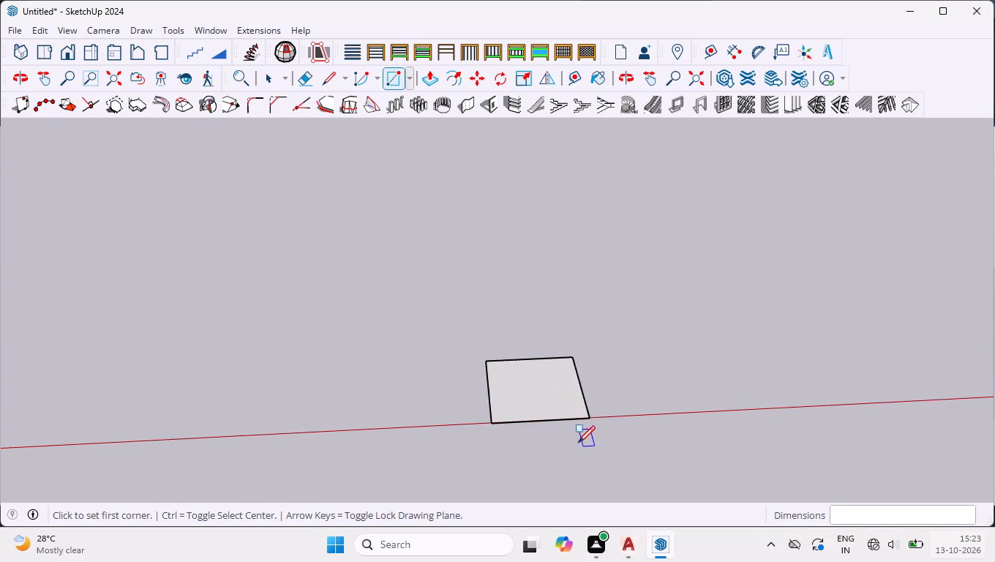
pyautogui.scroll(11, 578, 443)
pyautogui.scroll(1, 530, 384)
pyautogui.moveTo(529, 383); pyautogui.dragTo(519, 539, button='middle')
pyautogui.press('space')
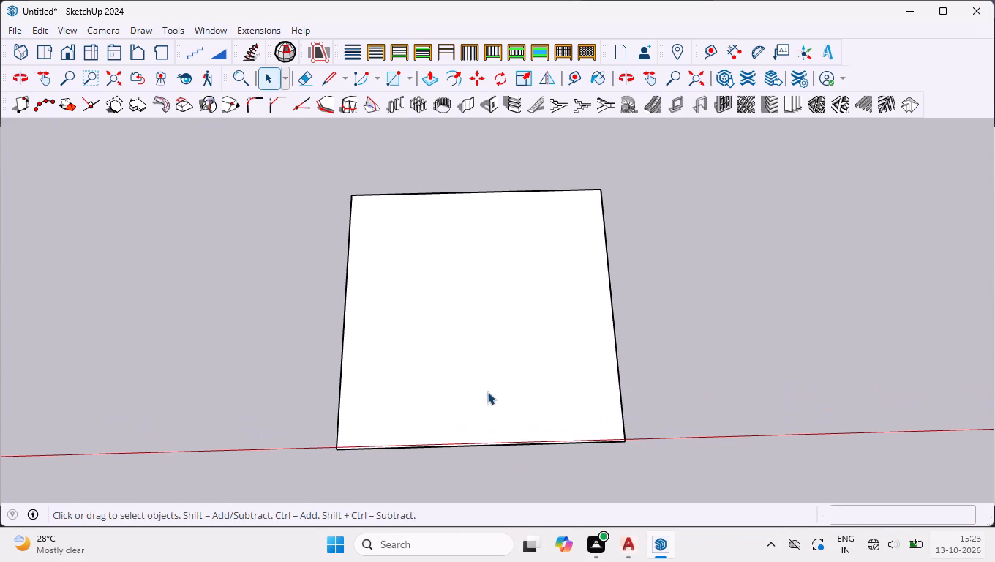
# Generate a 1001bit Grille frame along the whole rectangle's edges with a rectangular section 2' wide and 4' high.
pyautogui.moveTo(296, 171); pyautogui.dragTo(650, 442)
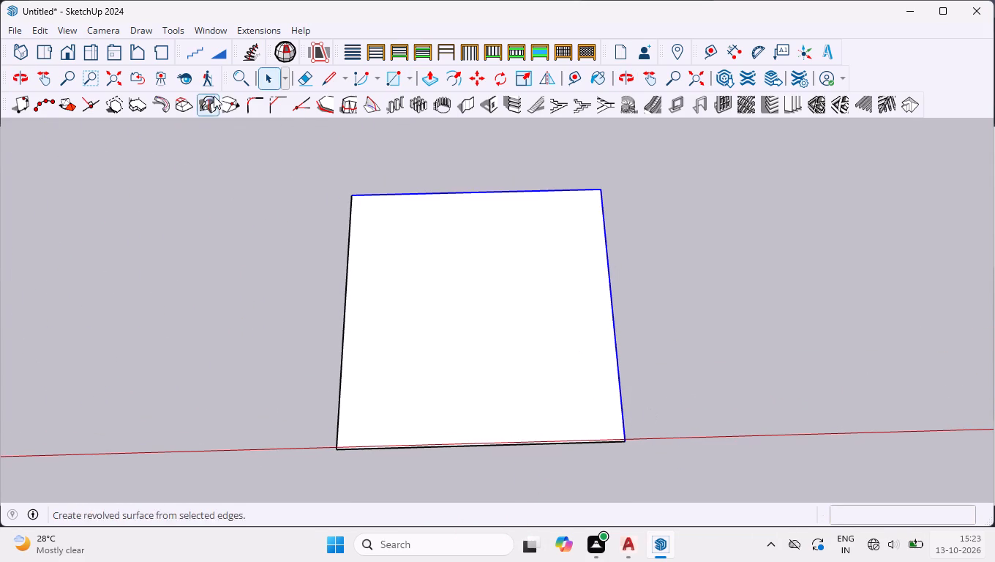
pyautogui.moveTo(231, 136); pyautogui.dragTo(634, 462)
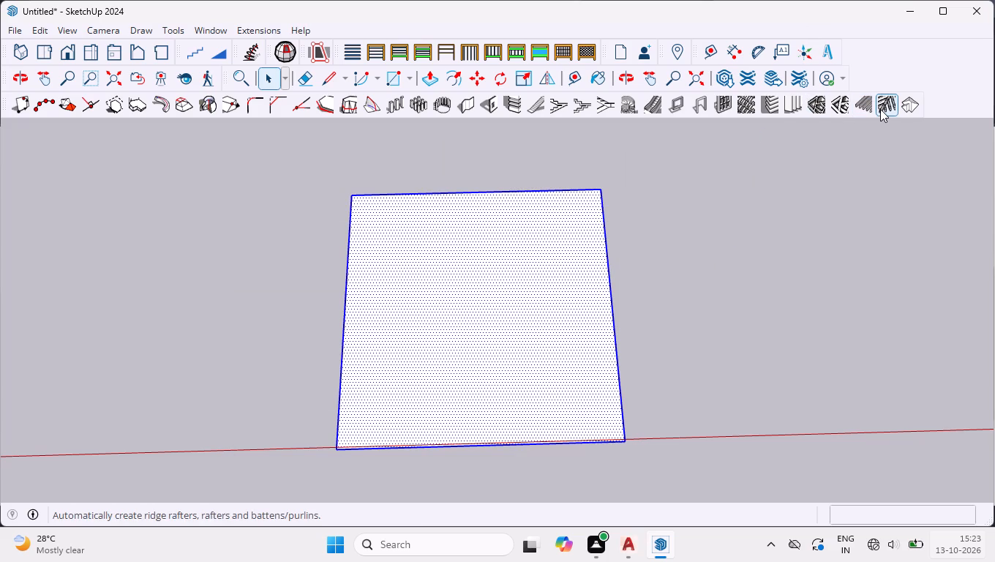
pyautogui.click(816, 109)
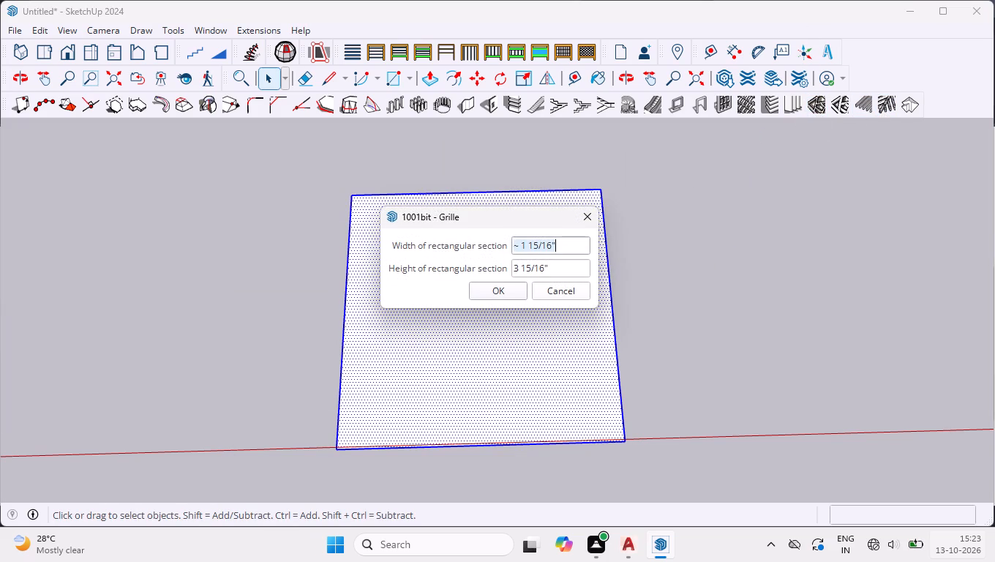
pyautogui.write("2'")
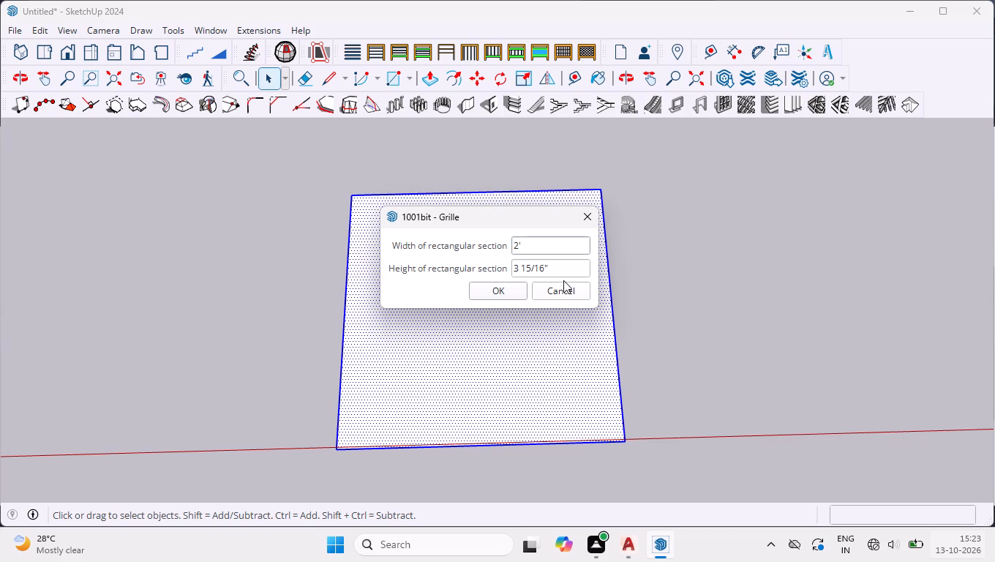
pyautogui.click(563, 275)
pyautogui.press('BackSpace')
pyautogui.press('BackSpace')
pyautogui.press('BackSpace')
pyautogui.press('BackSpace')
pyautogui.press('BackSpace')
pyautogui.press('BackSpace')
pyautogui.press('BackSpace')
pyautogui.press('BackSpace')
pyautogui.press('BackSpace')
pyautogui.press('BackSpace')
pyautogui.press('BackSpace')
pyautogui.press('BackSpace')
pyautogui.press('BackSpace')
pyautogui.press('BackSpace')
pyautogui.press('BackSpace')
pyautogui.press('4')
pyautogui.press("'")
pyautogui.press('Return')
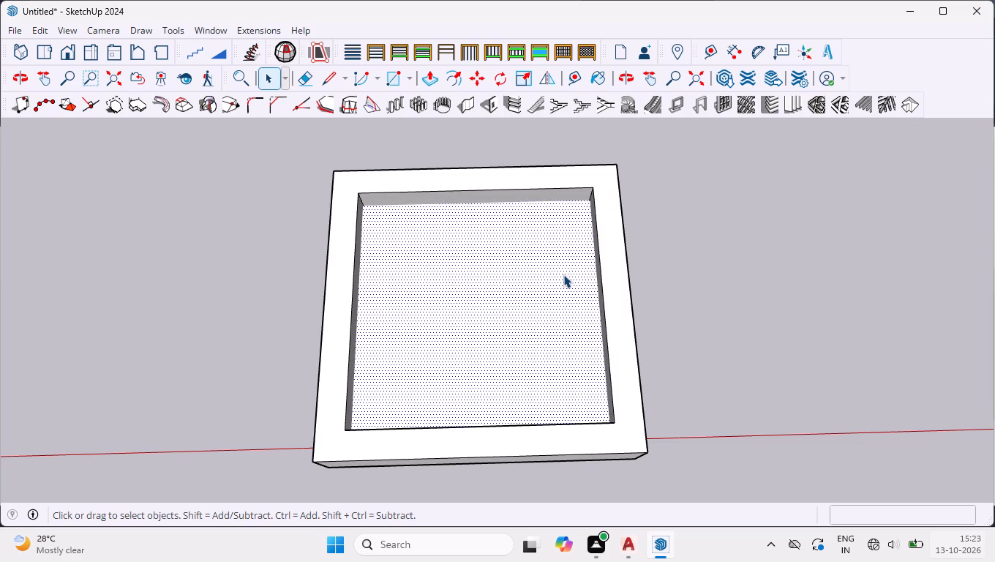
# Examine the generated square frame from a low front angle and from above.
pyautogui.scroll(4, 459, 451)
pyautogui.moveTo(447, 441); pyautogui.dragTo(423, 235, button='middle')
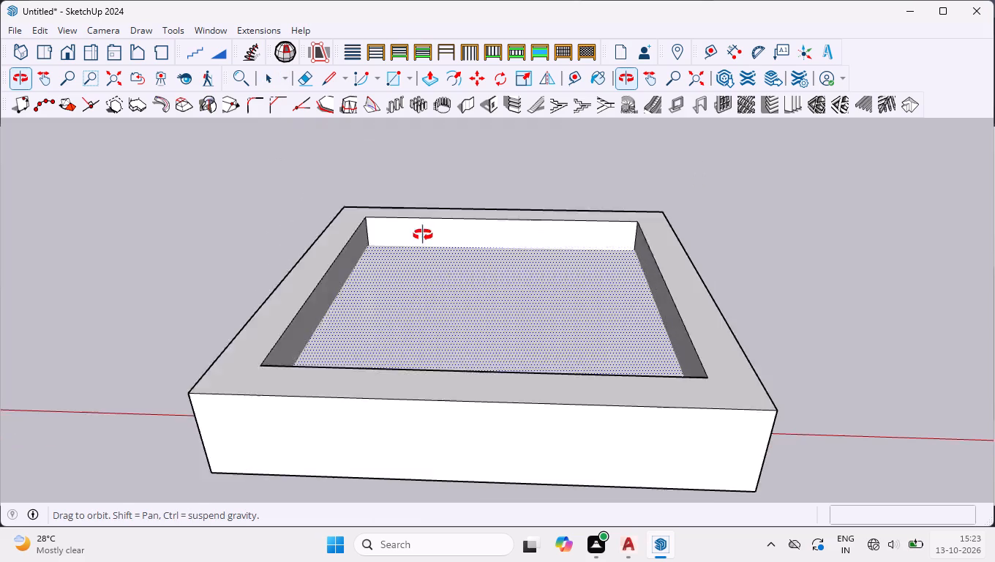
pyautogui.moveTo(423, 235); pyautogui.dragTo(433, 178, button='middle')
pyautogui.scroll(-6, 402, 341)
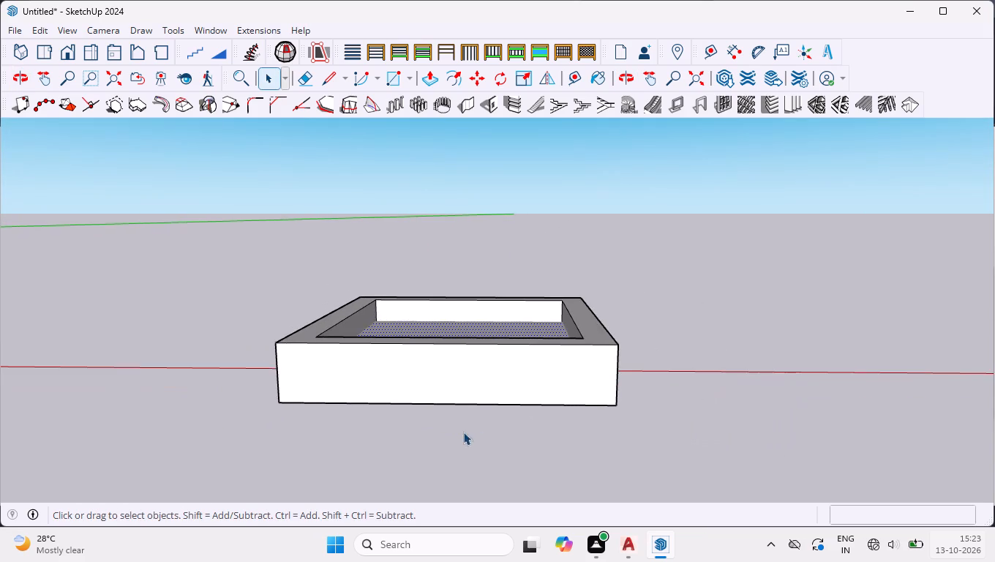
pyautogui.scroll(3, 548, 405)
pyautogui.moveTo(554, 405); pyautogui.dragTo(587, 509, button='middle')
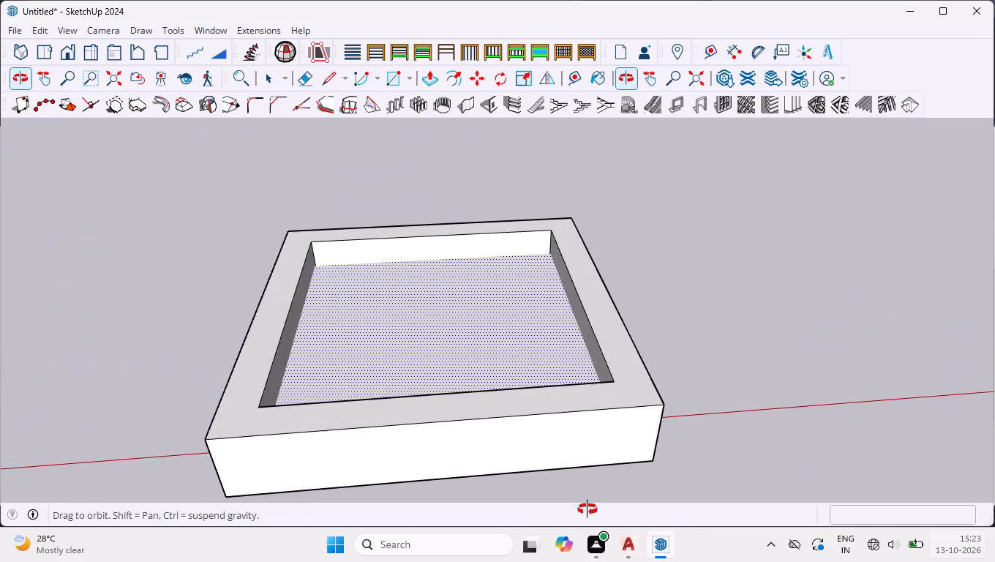
pyautogui.moveTo(587, 509); pyautogui.dragTo(586, 509, button='middle')
pyautogui.scroll(3, 236, 392)
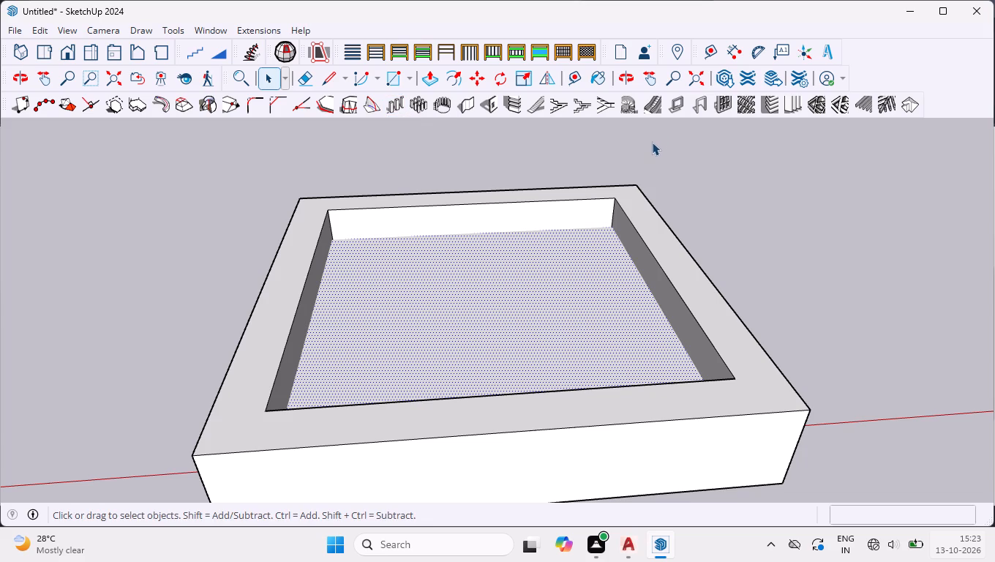
# Show the Measurements toolbar and undock the Construction tools so they float over the drawing area.
pyautogui.rightClick(895, 65)
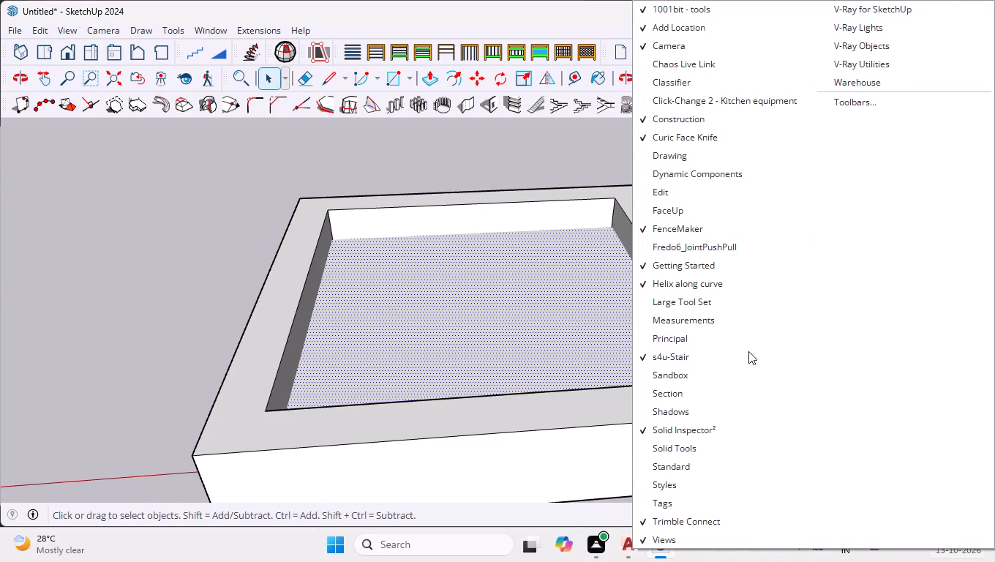
pyautogui.click(689, 323)
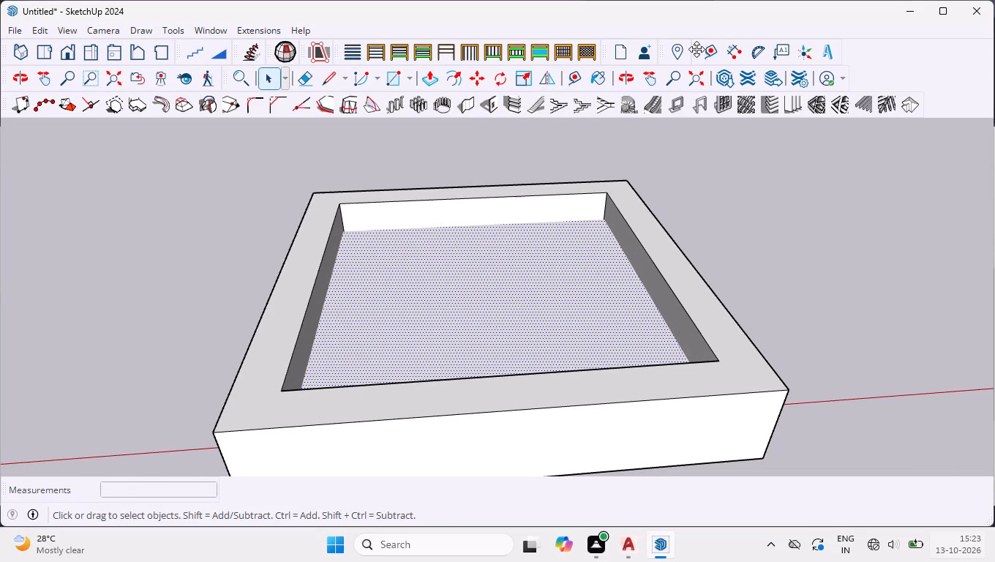
pyautogui.moveTo(696, 49); pyautogui.dragTo(731, 140)
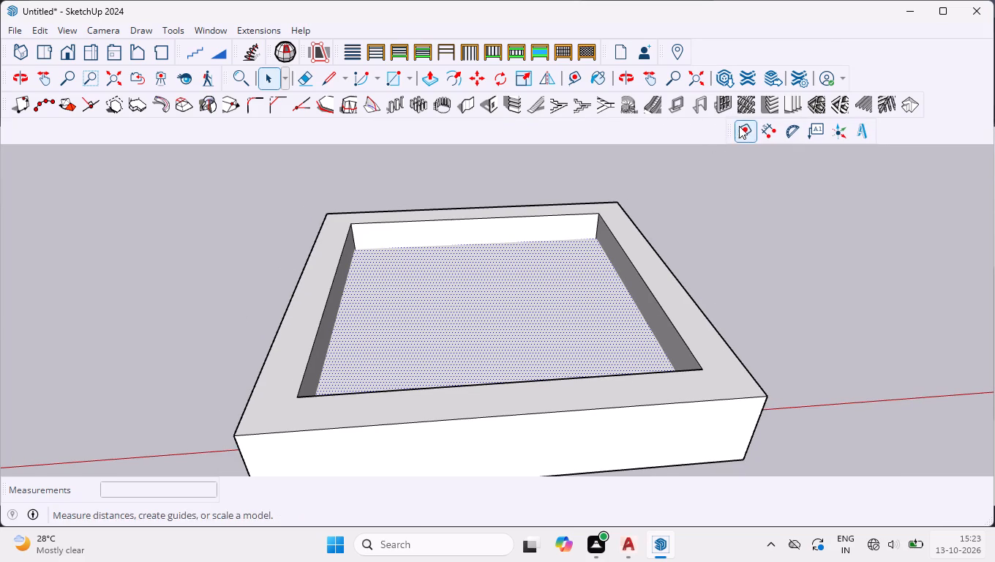
pyautogui.moveTo(730, 126); pyautogui.dragTo(724, 185)
# Dimension the frame's height along the vertical edge at its front corner, placing the dimension outside the frame.
pyautogui.scroll(-3, 706, 187)
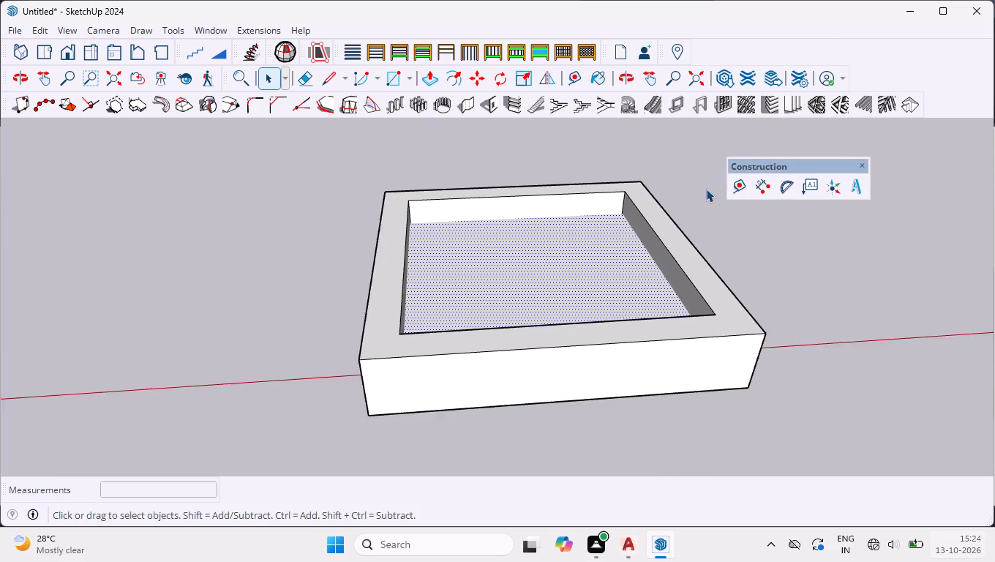
pyautogui.scroll(3, 765, 196)
pyautogui.click(763, 188)
pyautogui.scroll(2, 419, 375)
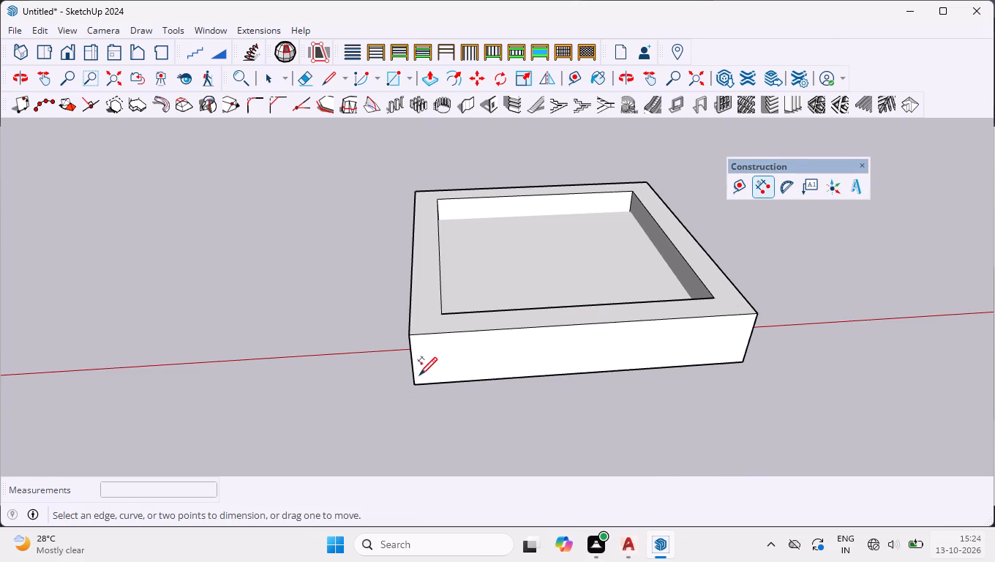
pyautogui.scroll(5, 419, 374)
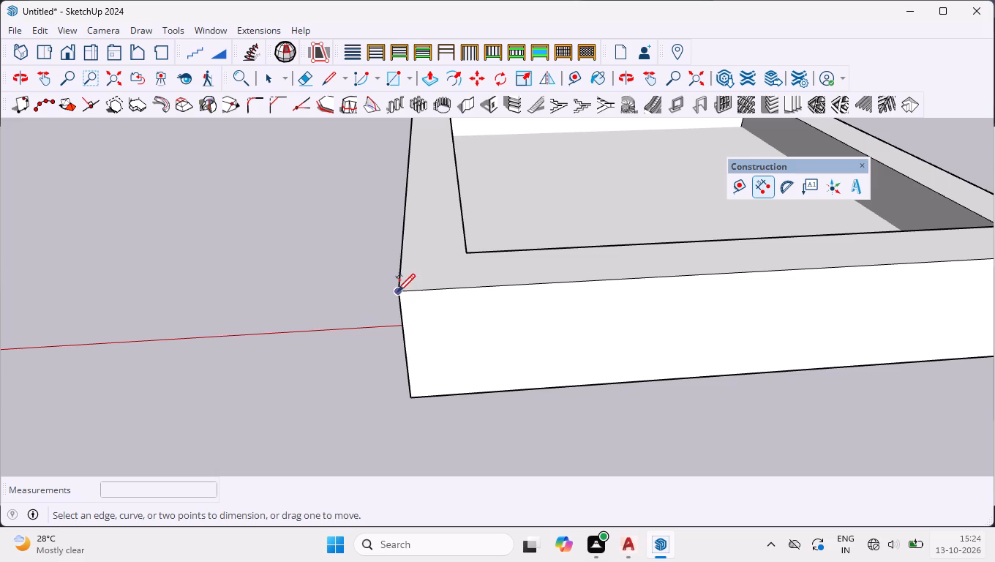
pyautogui.click(397, 291)
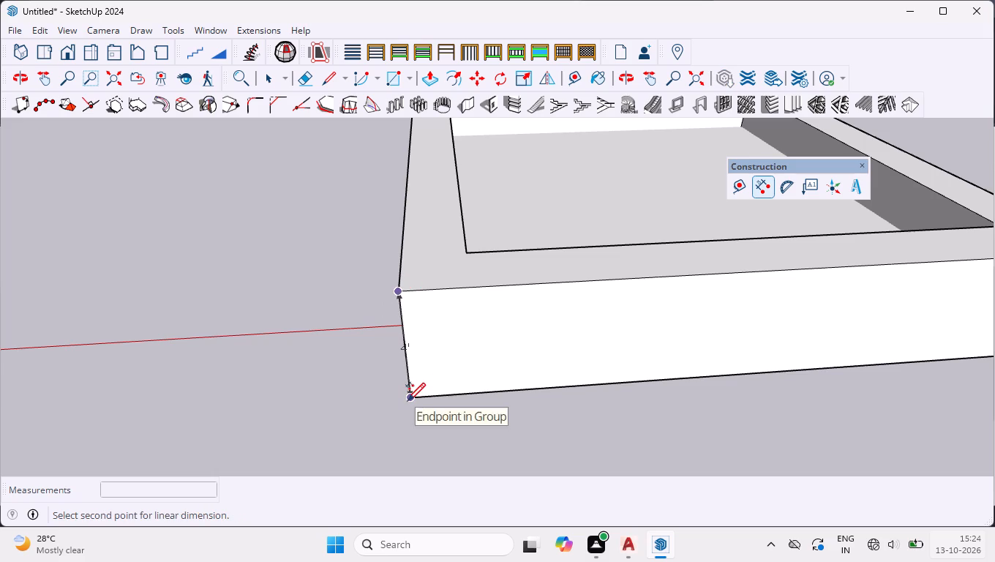
pyautogui.click(408, 400)
pyautogui.click(363, 397)
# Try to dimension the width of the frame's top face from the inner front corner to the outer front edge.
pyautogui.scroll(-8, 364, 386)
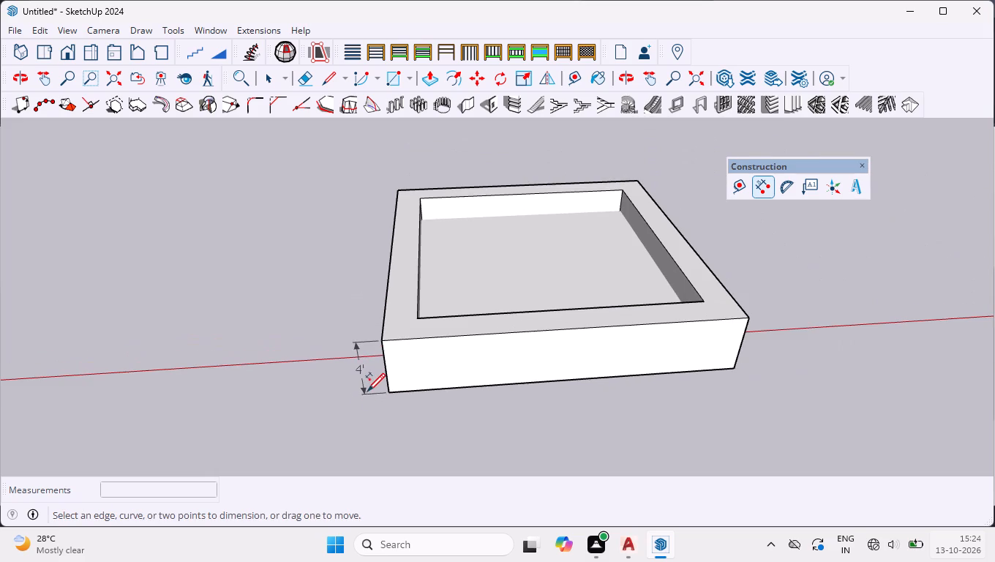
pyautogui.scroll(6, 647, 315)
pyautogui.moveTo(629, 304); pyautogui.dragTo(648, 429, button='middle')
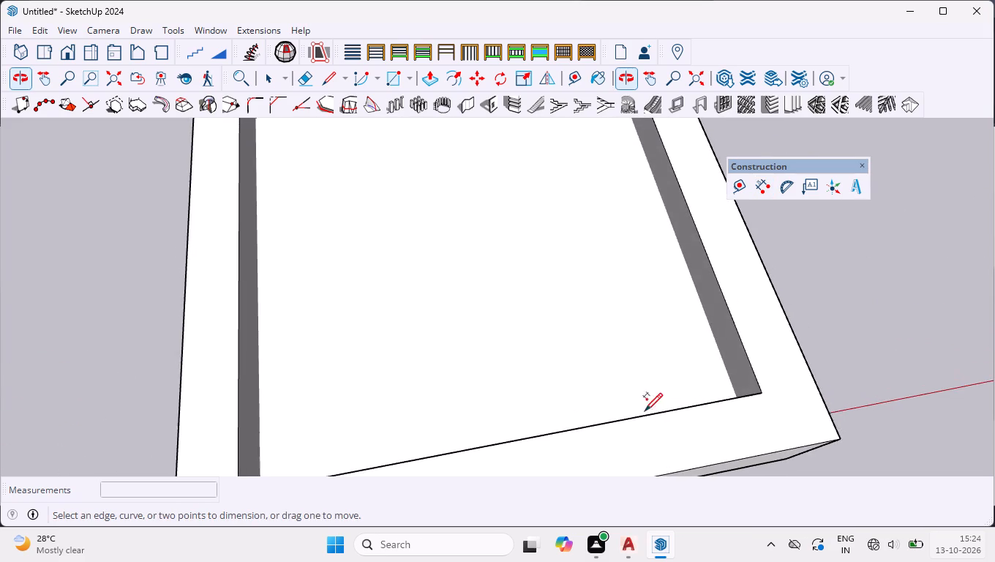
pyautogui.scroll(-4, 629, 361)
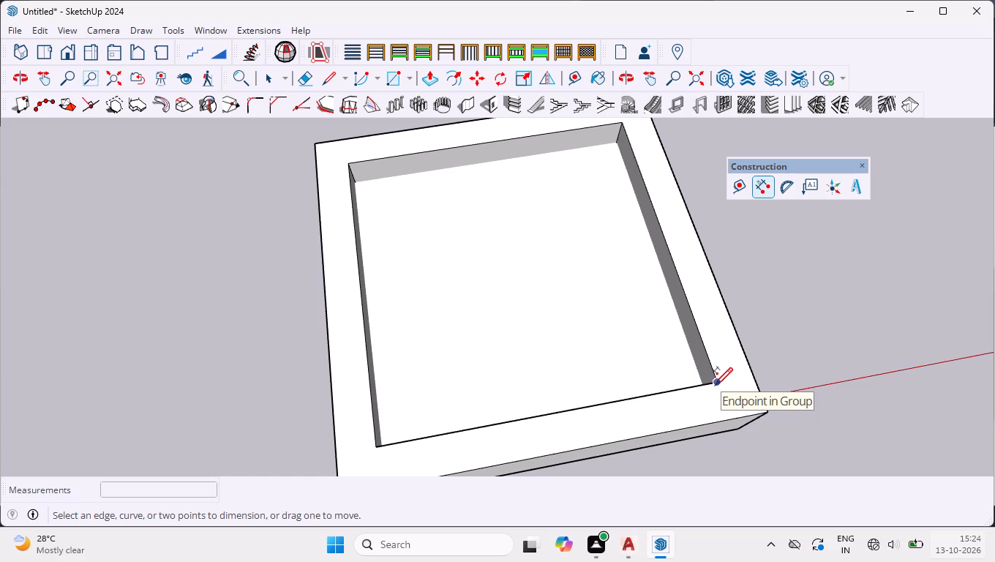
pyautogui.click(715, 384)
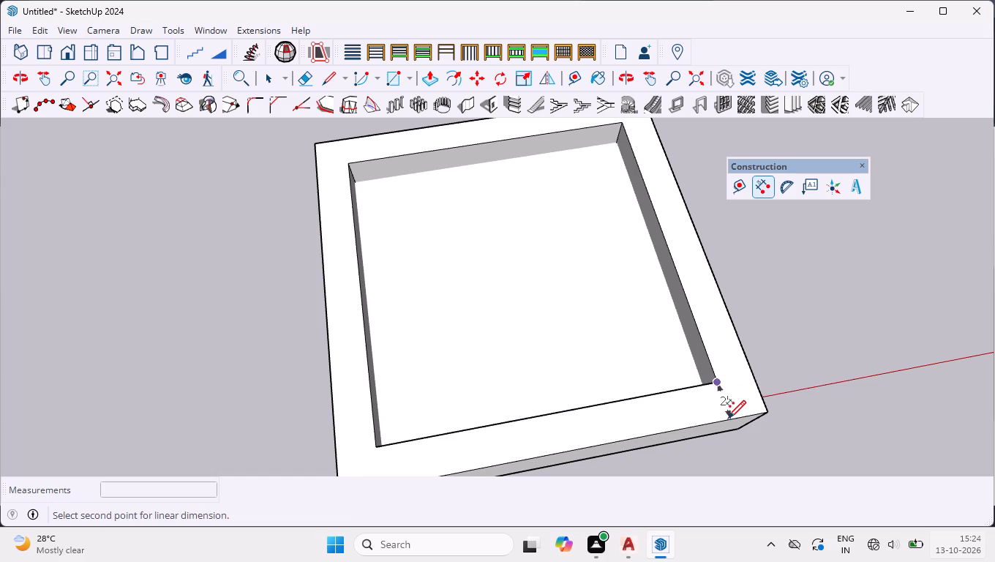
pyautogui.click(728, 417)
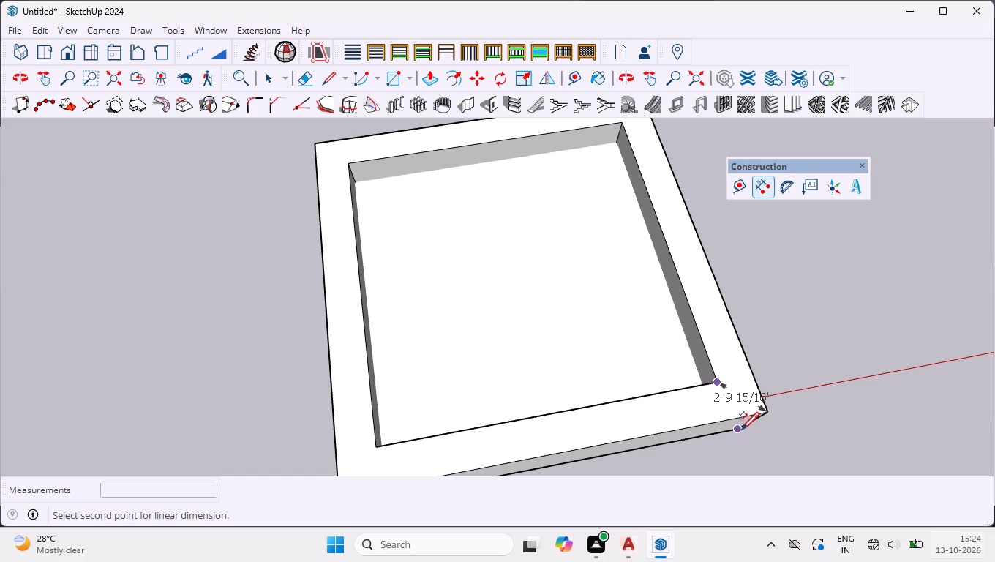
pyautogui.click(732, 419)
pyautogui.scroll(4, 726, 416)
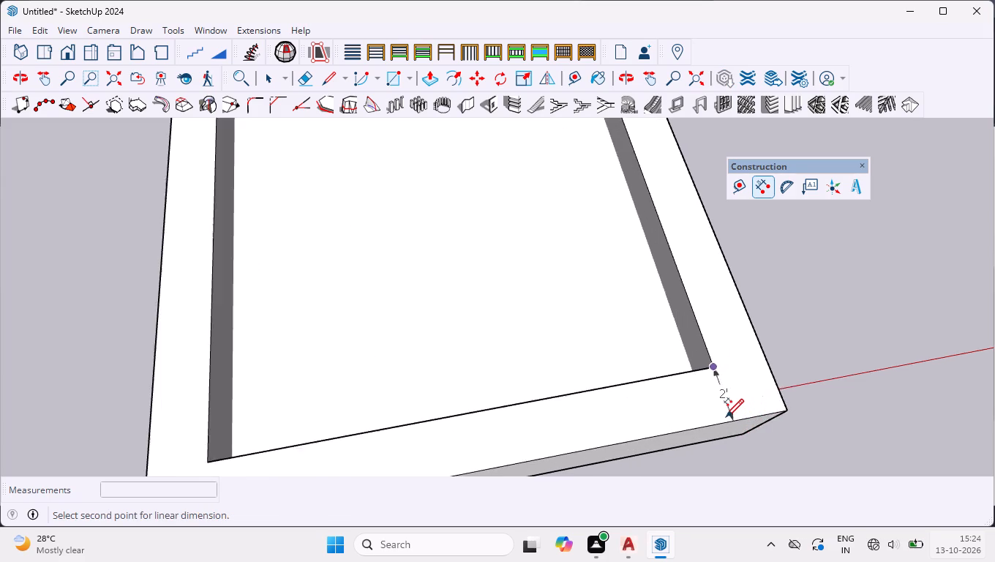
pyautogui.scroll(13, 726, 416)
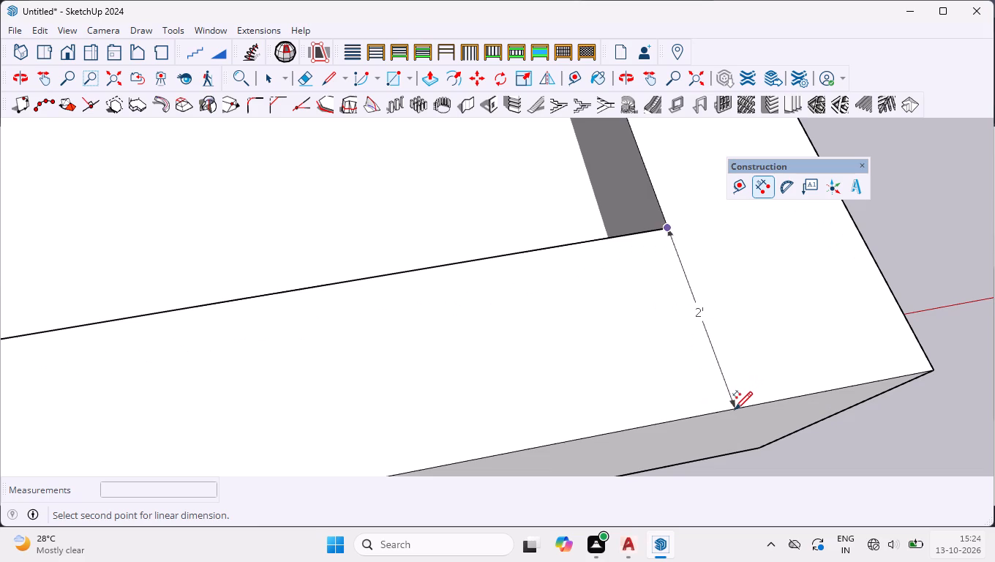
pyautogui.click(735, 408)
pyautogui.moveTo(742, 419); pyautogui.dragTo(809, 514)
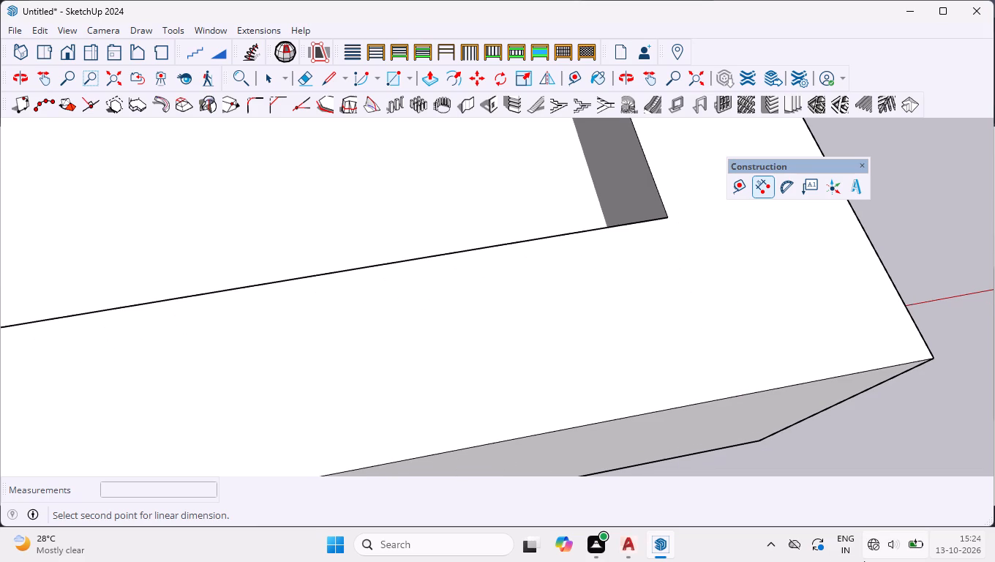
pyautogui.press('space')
# Delete the whole frame together with its inner face and the height dimension.
pyautogui.scroll(-2, 727, 239)
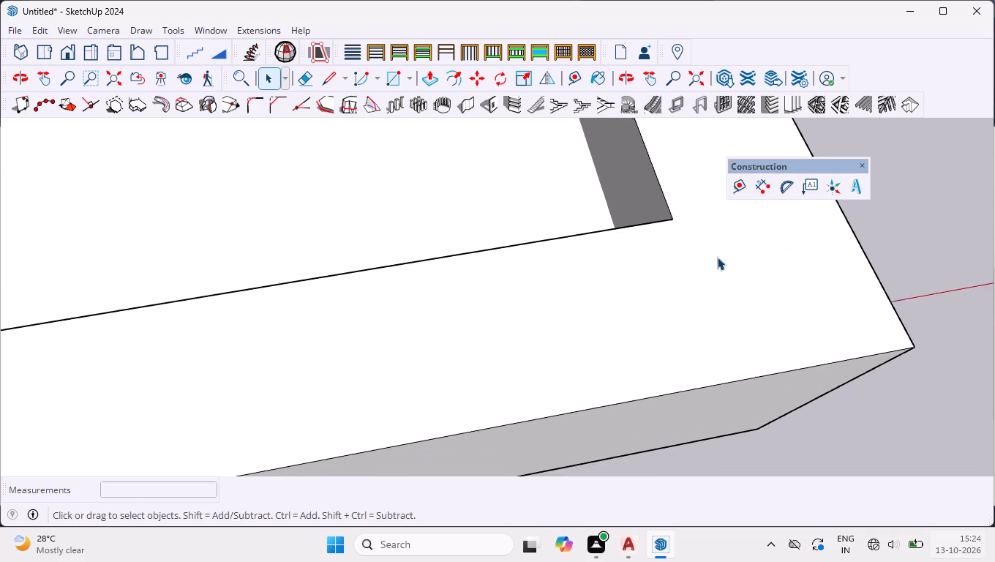
pyautogui.scroll(-1, 717, 257)
pyautogui.scroll(-18, 628, 377)
pyautogui.scroll(-5, 587, 340)
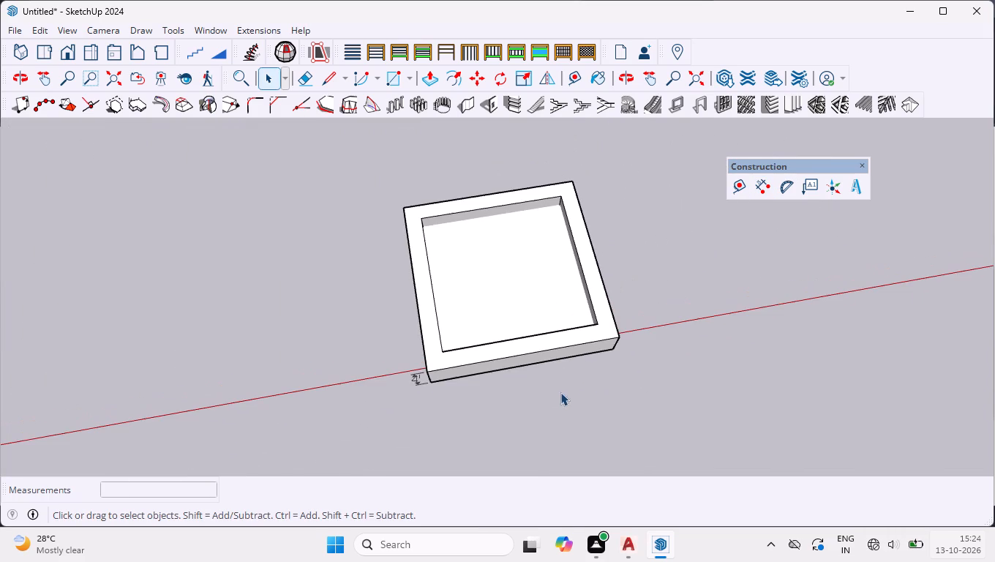
pyautogui.moveTo(653, 407); pyautogui.dragTo(210, 160)
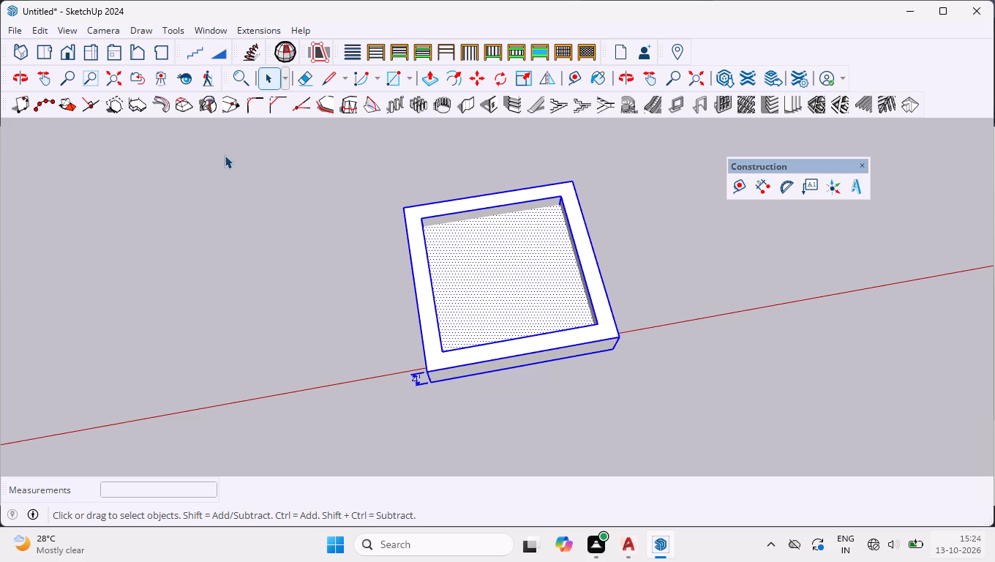
pyautogui.press('Delete')
# Draw a rectangle about 41' 7" by 28' 4" on the ground, starting near the red axis.
pyautogui.press('r')
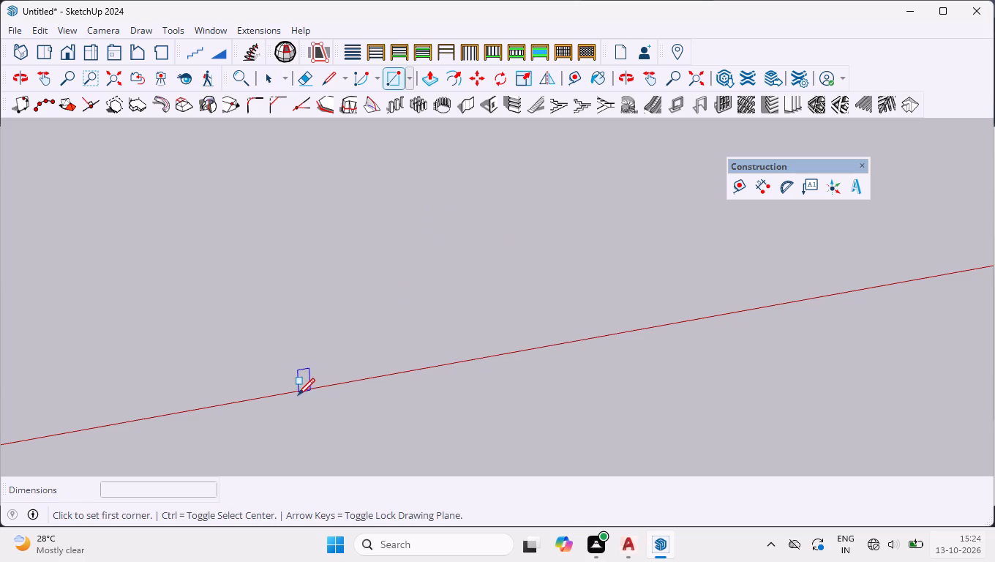
pyautogui.click(298, 395)
pyautogui.click(593, 144)
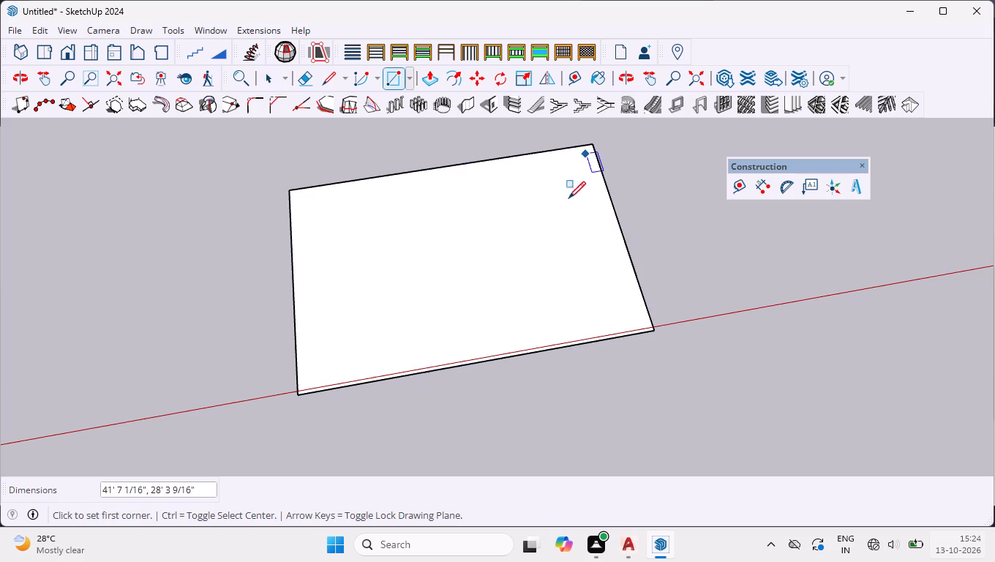
pyautogui.scroll(3, 513, 303)
pyautogui.scroll(-4, 511, 352)
pyautogui.press('space')
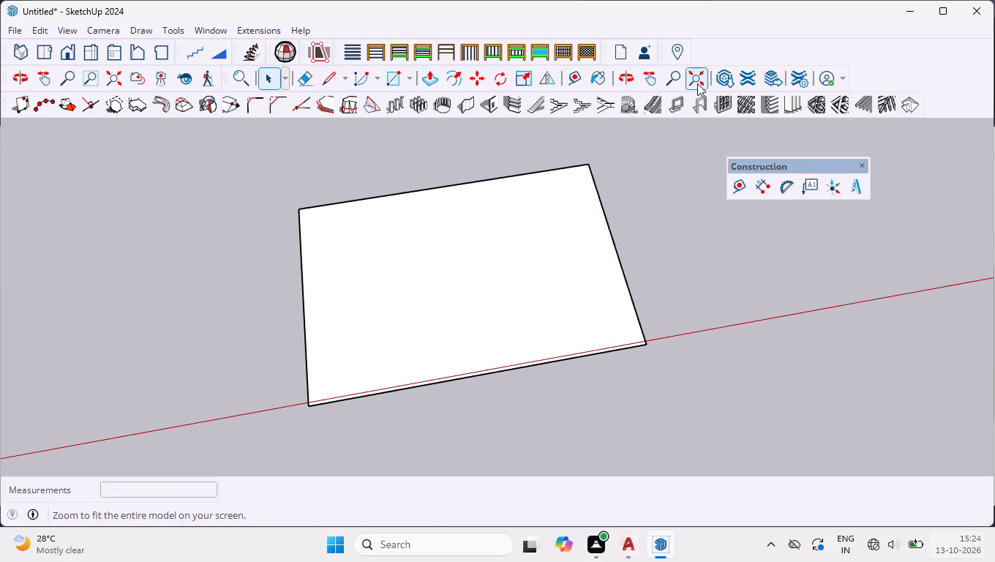
# Generate a 1001bit circular grille along all the rectangle's edges with a tube diameter of 5'.
pyautogui.click(814, 110)
pyautogui.click(590, 290)
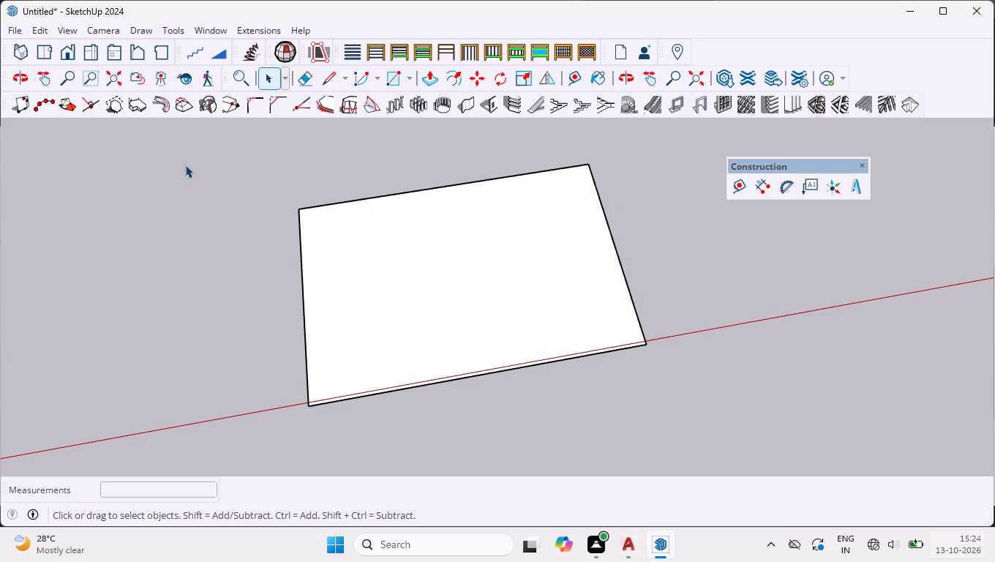
pyautogui.moveTo(185, 164); pyautogui.dragTo(776, 471)
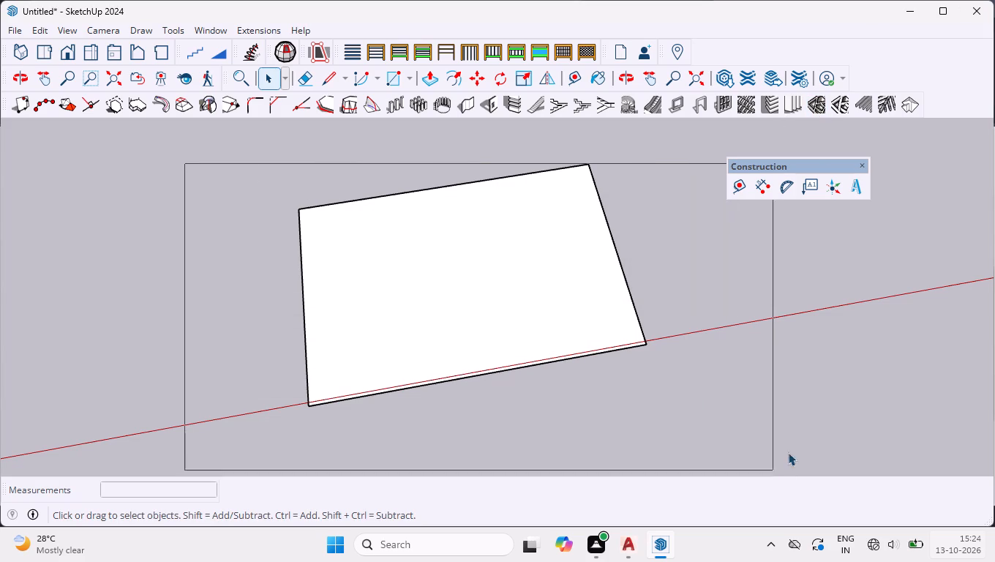
pyautogui.click(811, 102)
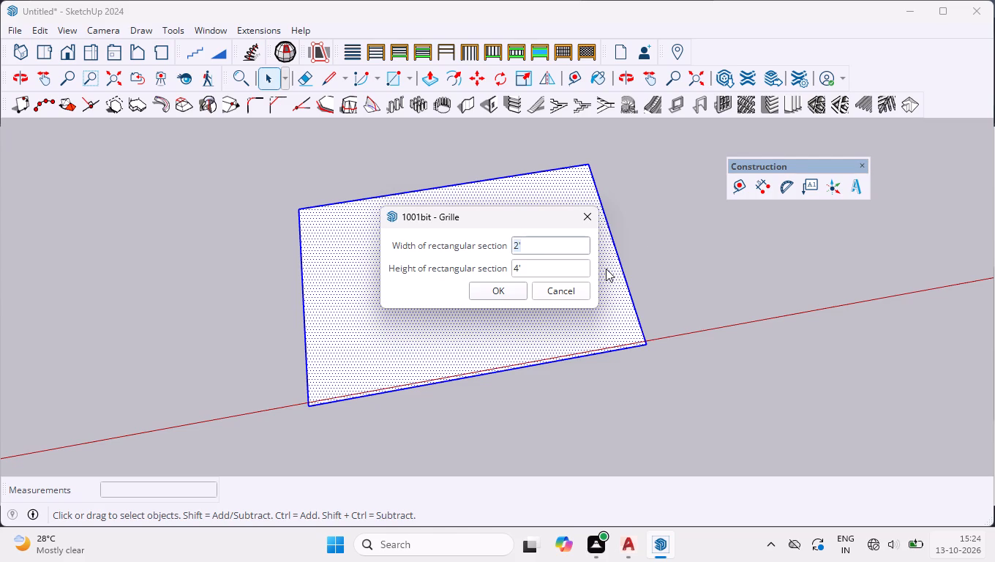
pyautogui.click(579, 212)
pyautogui.click(838, 99)
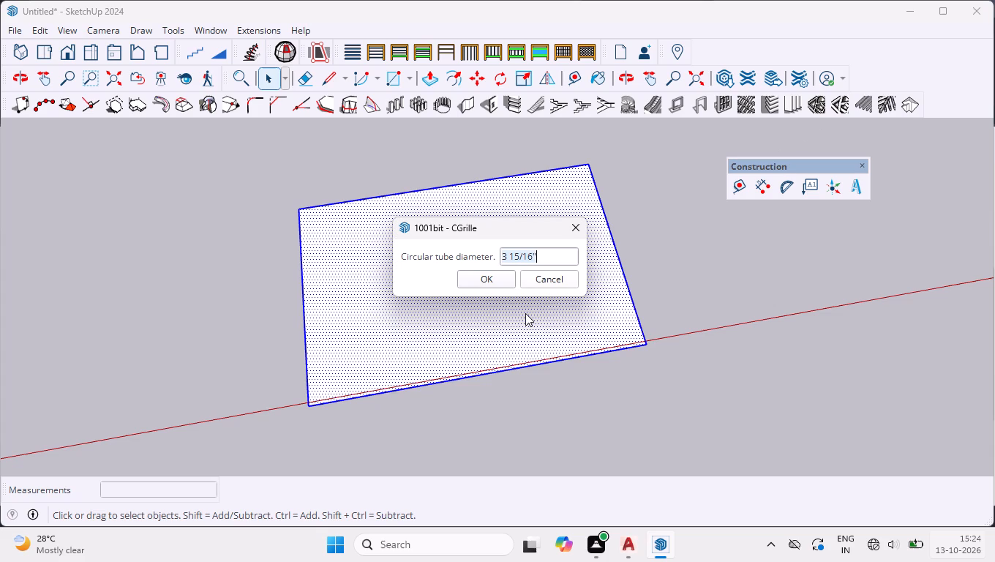
pyautogui.write("5'")
pyautogui.press('Return')
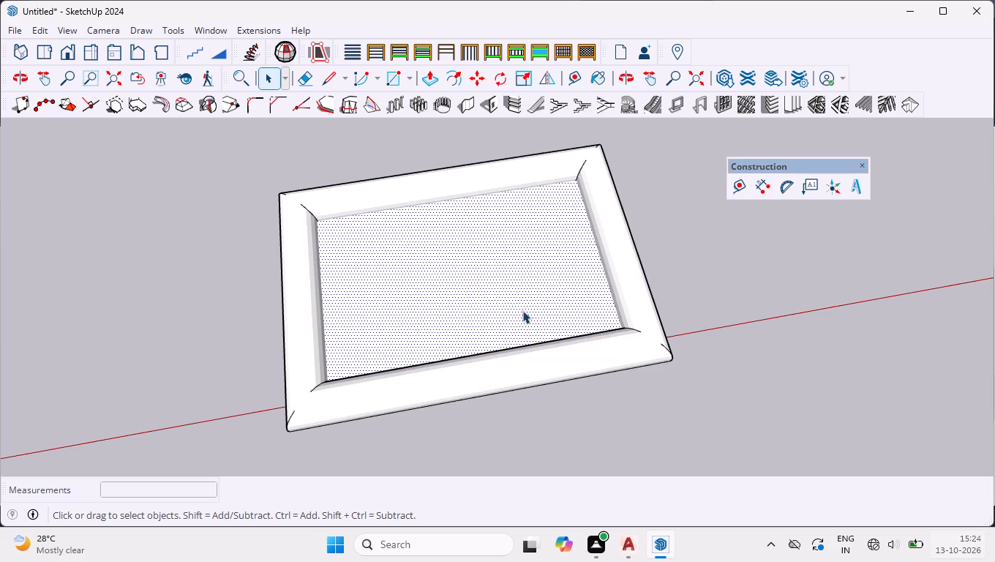
# Delete the flat face enclosed by the tube frame, leaving only the tubes.
pyautogui.scroll(9, 682, 350)
pyautogui.moveTo(655, 379); pyautogui.dragTo(570, 12, button='middle')
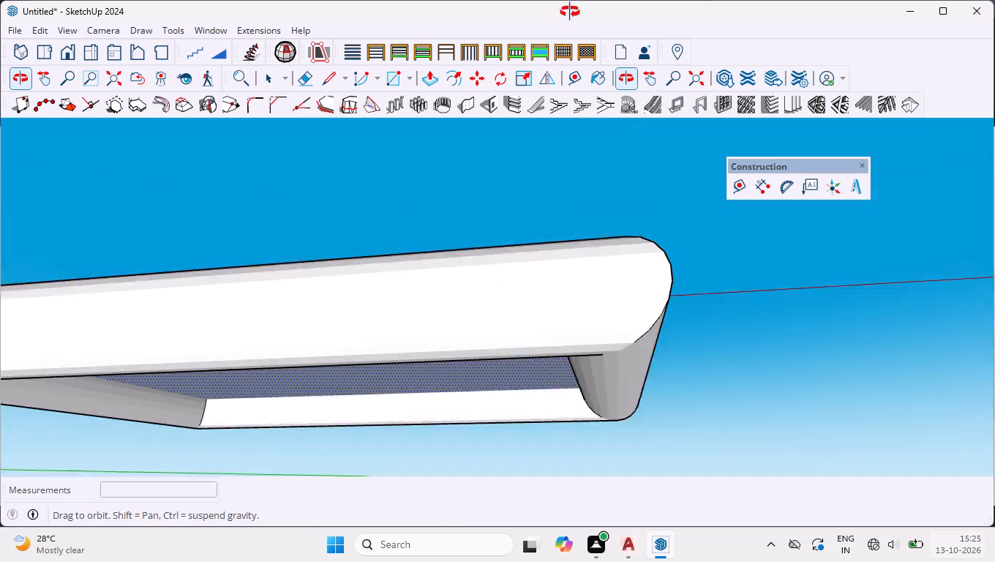
pyautogui.moveTo(570, 12); pyautogui.dragTo(503, 276, button='middle')
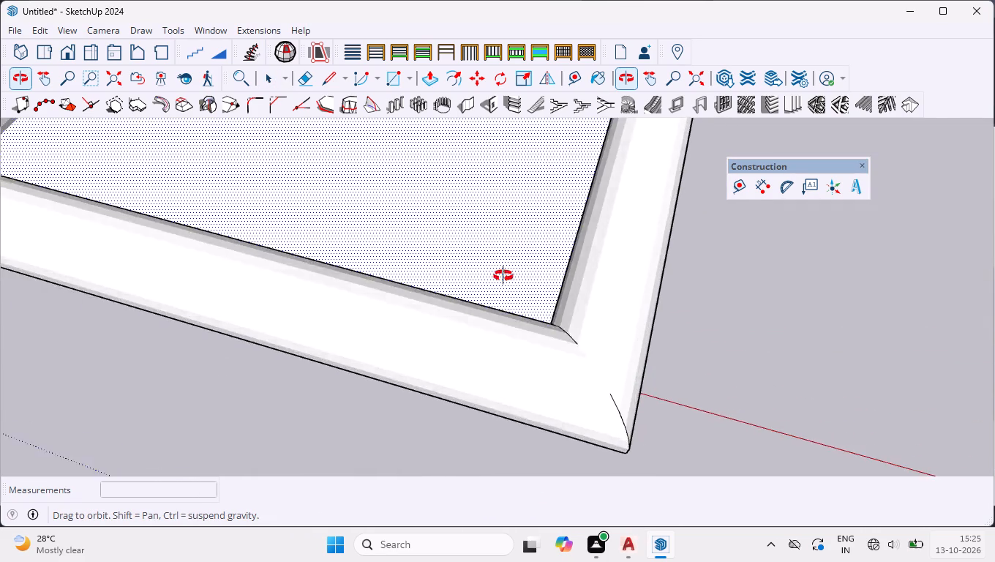
pyautogui.moveTo(503, 276); pyautogui.dragTo(490, 0, button='middle')
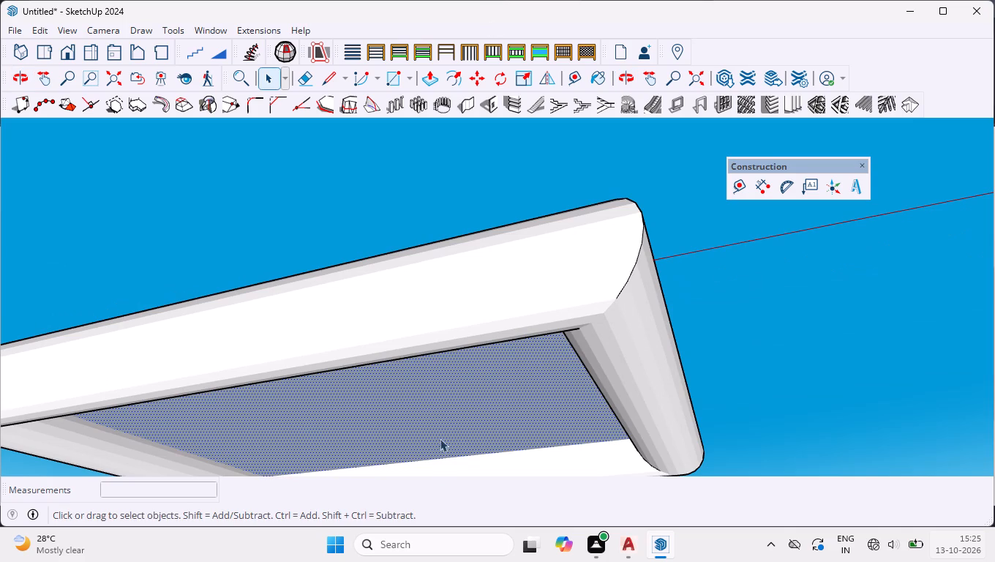
pyautogui.click(432, 415)
pyautogui.press('Delete')
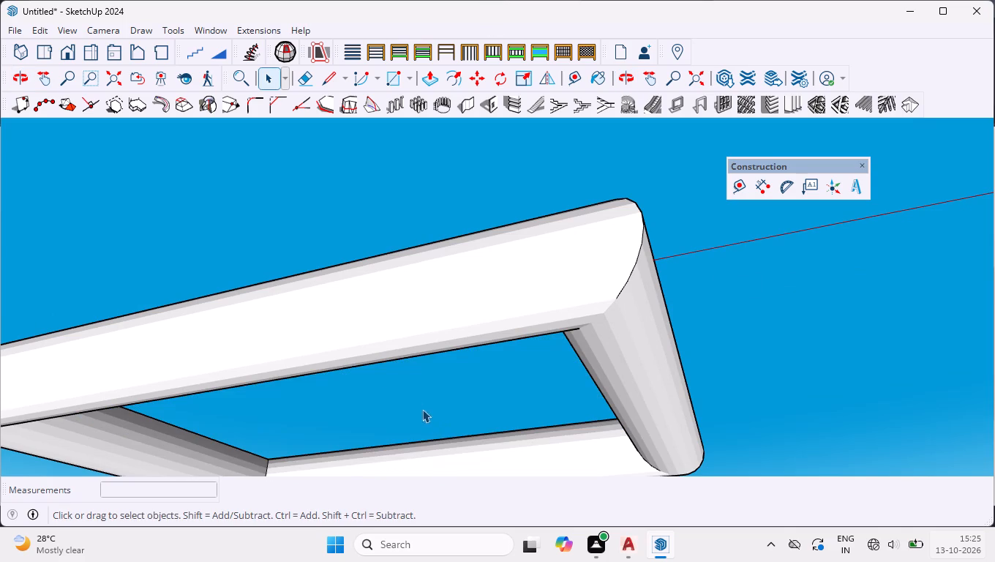
# Draw two connected lines beside the tube frame: about 58' 5" along the red axis, then one along the green axis.
pyautogui.scroll(-3, 377, 285)
pyautogui.scroll(-1, 481, 202)
pyautogui.moveTo(481, 202); pyautogui.dragTo(631, 514, button='middle')
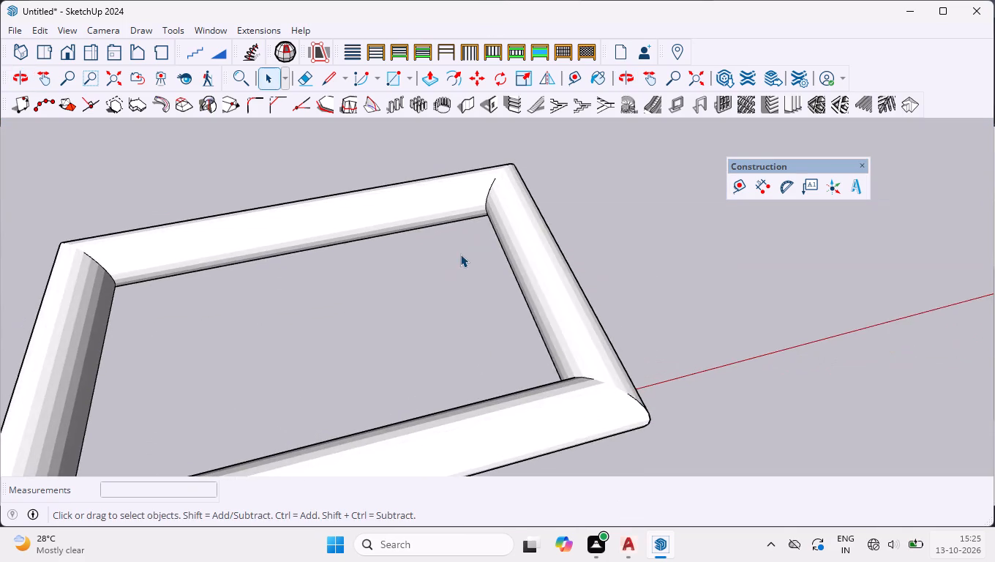
pyautogui.scroll(-8, 460, 254)
pyautogui.scroll(-8, 341, 364)
pyautogui.scroll(-4, 322, 426)
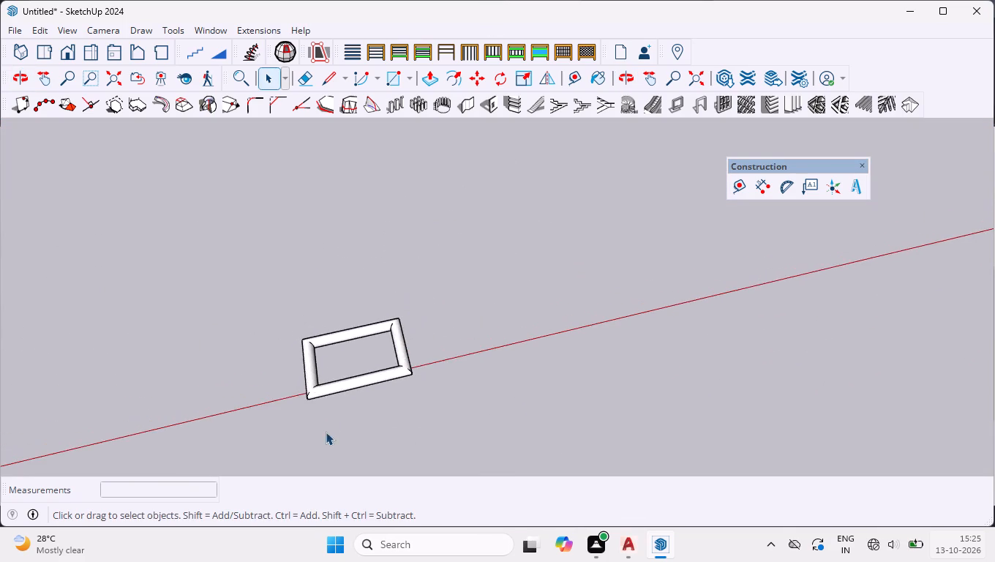
pyautogui.scroll(-4, 345, 356)
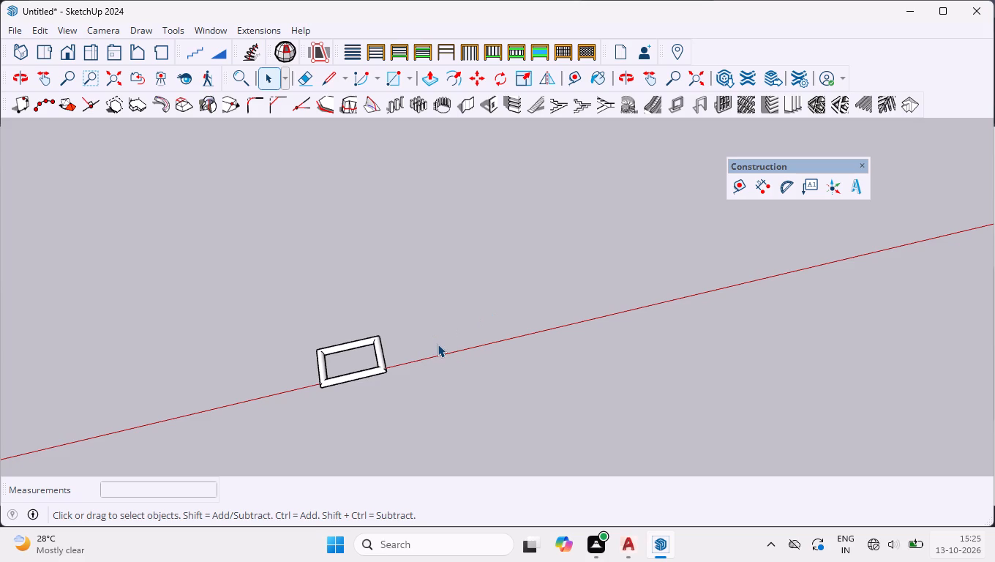
pyautogui.click(440, 308)
pyautogui.click(427, 333)
pyautogui.press('l')
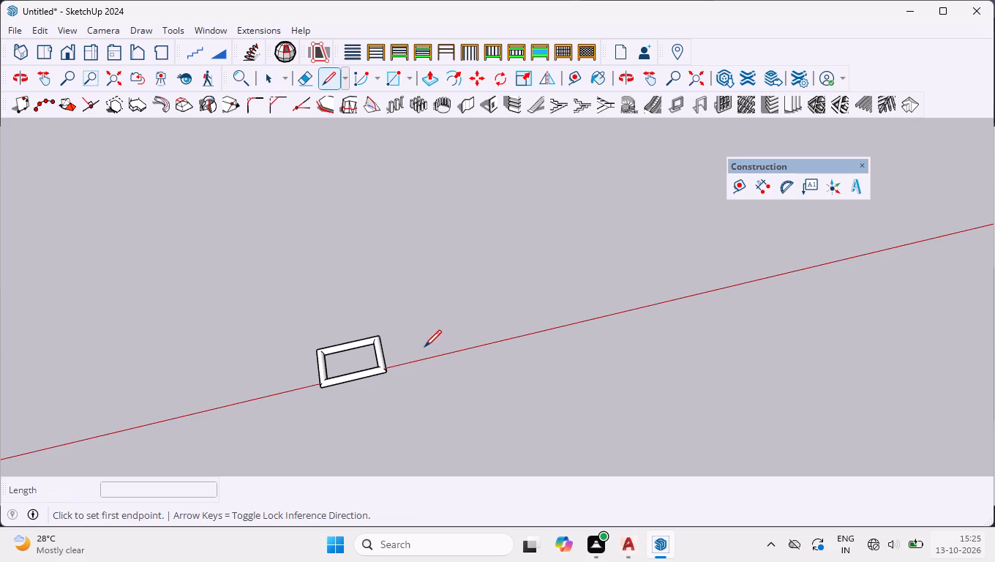
pyautogui.click(429, 348)
pyautogui.press('Right')
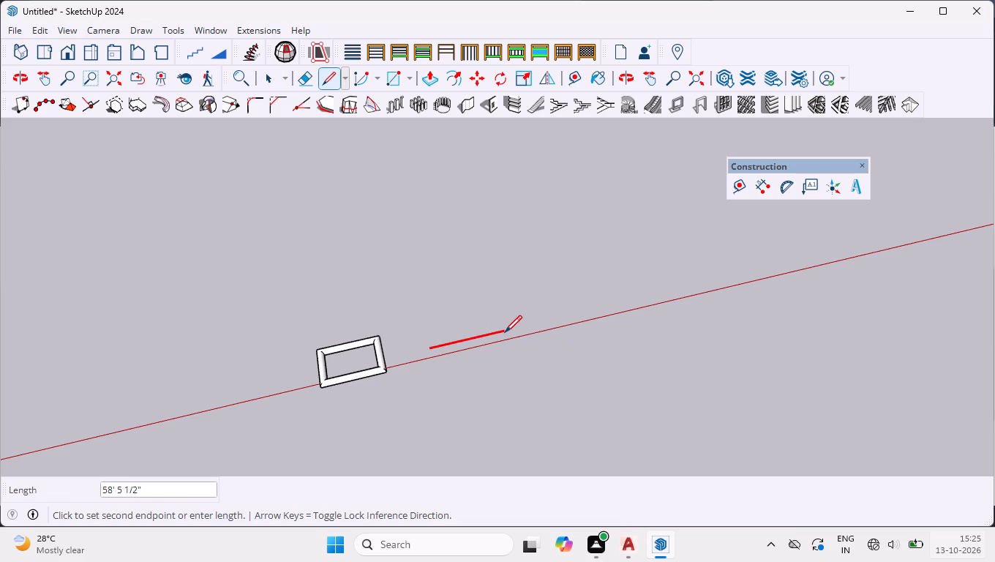
pyautogui.click(506, 332)
pyautogui.press('Left')
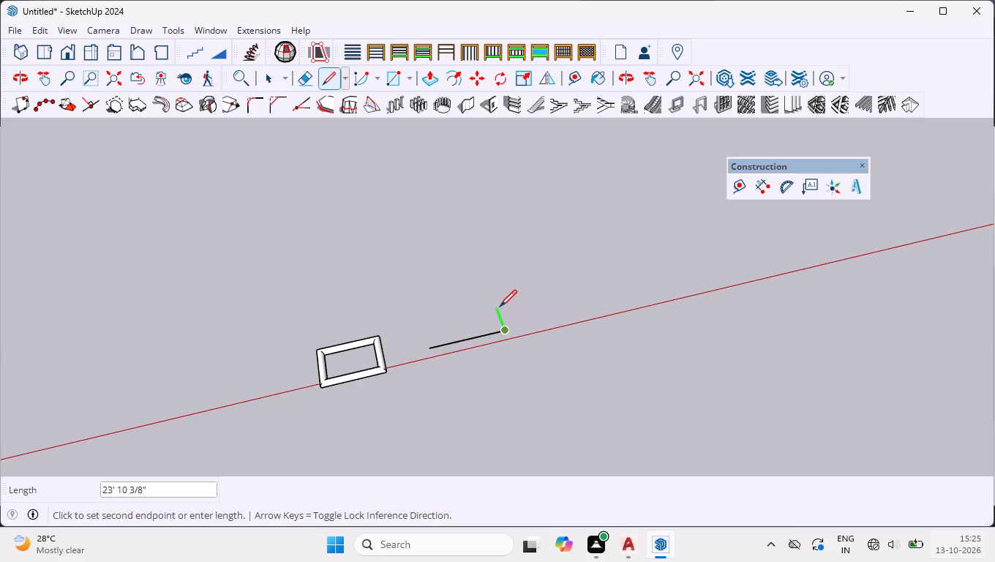
pyautogui.click(493, 282)
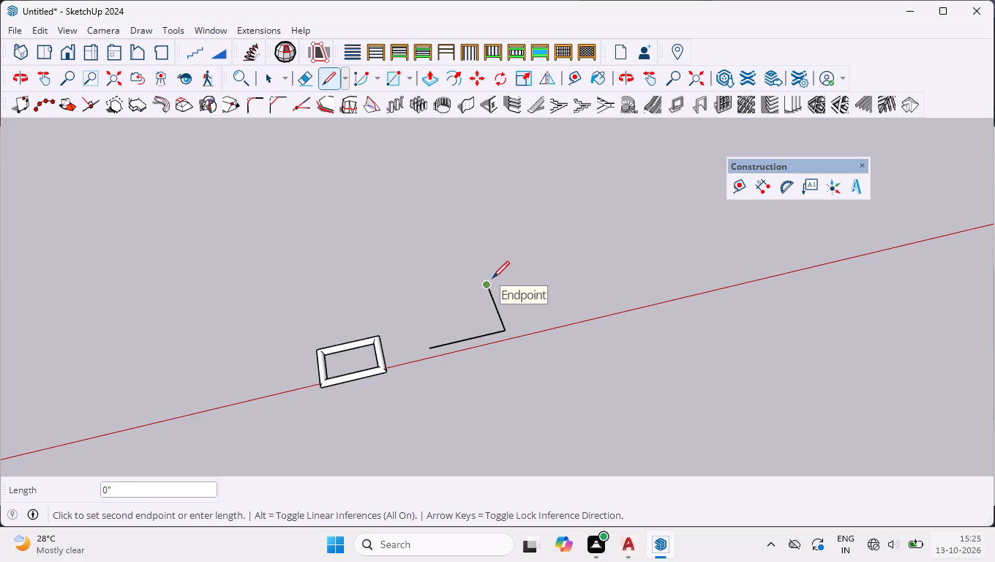
# Extend the path with six connected lines: up, about 57' along the red axis, up, back along red, along green, and down.
pyautogui.press('Up')
pyautogui.click(498, 239)
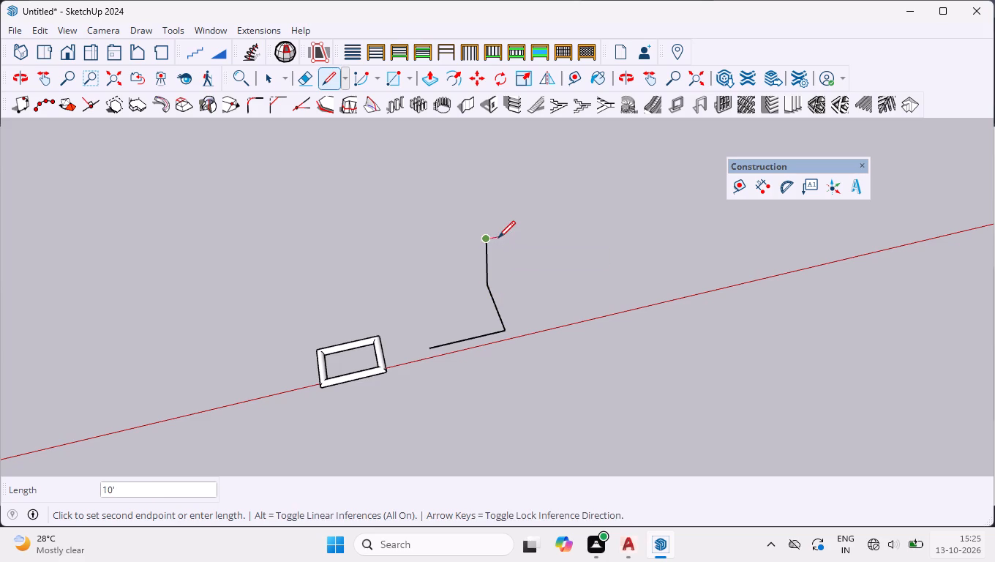
pyautogui.press('Right')
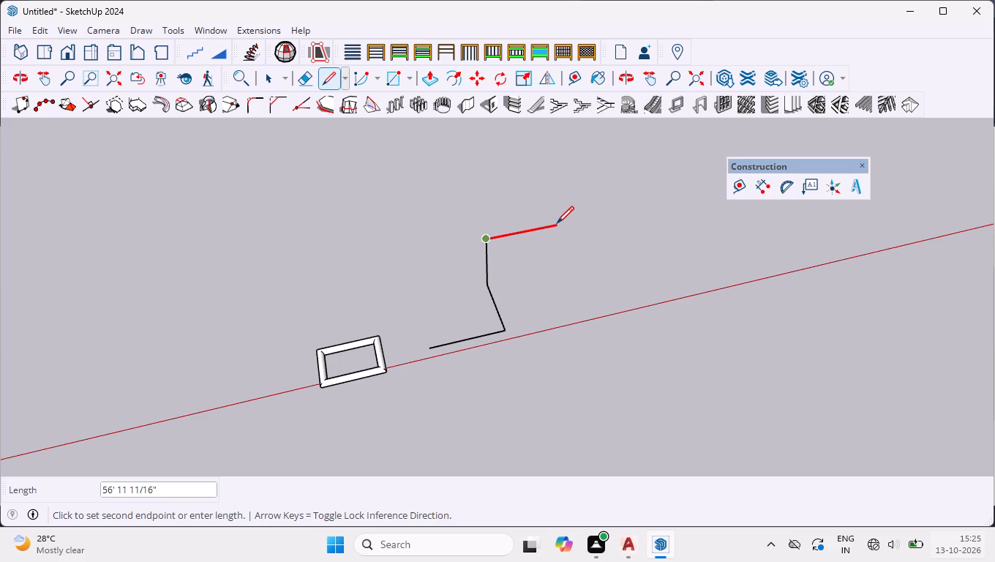
pyautogui.click(557, 222)
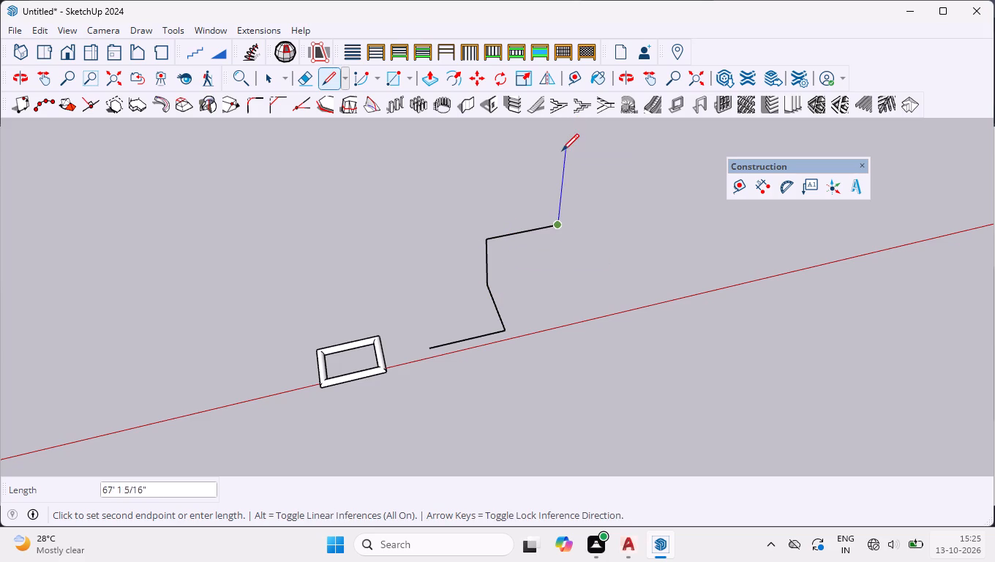
pyautogui.click(567, 171)
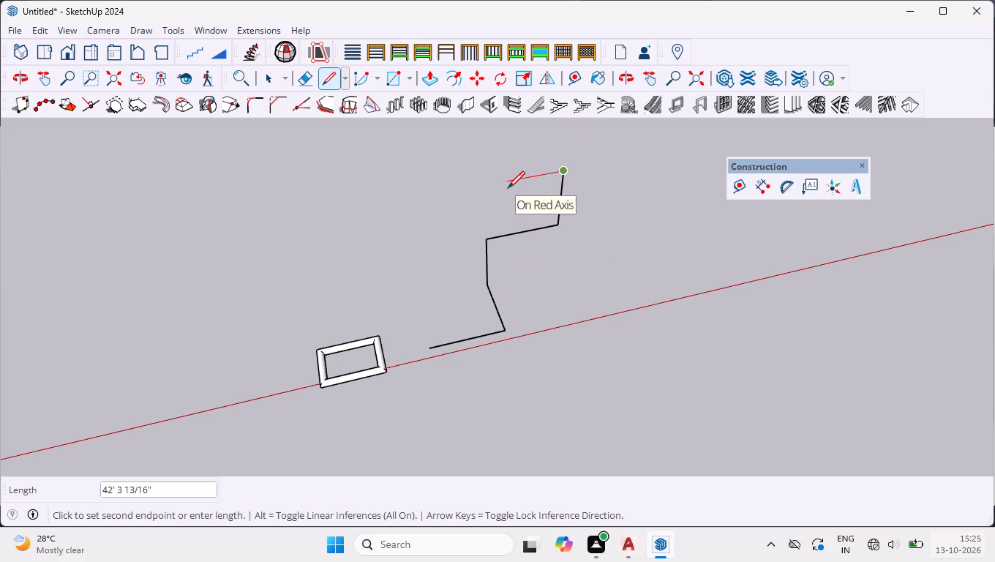
pyautogui.press('Right')
pyautogui.click(492, 197)
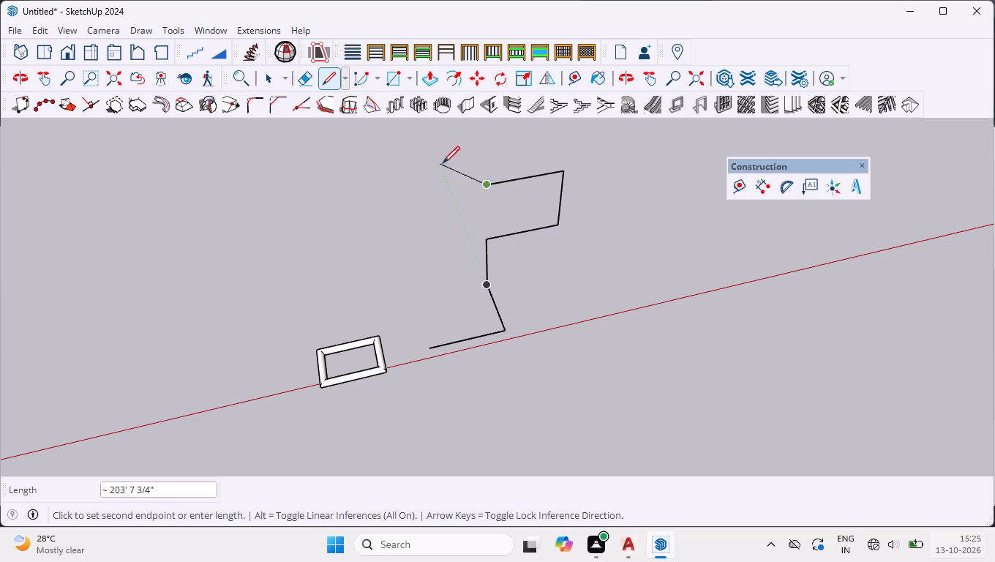
pyautogui.press('Left')
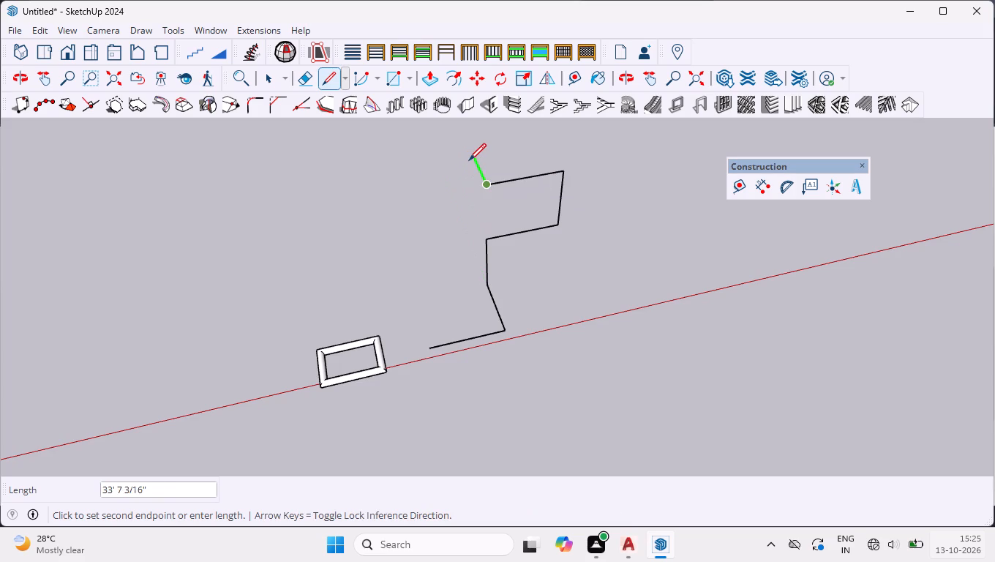
pyautogui.click(469, 157)
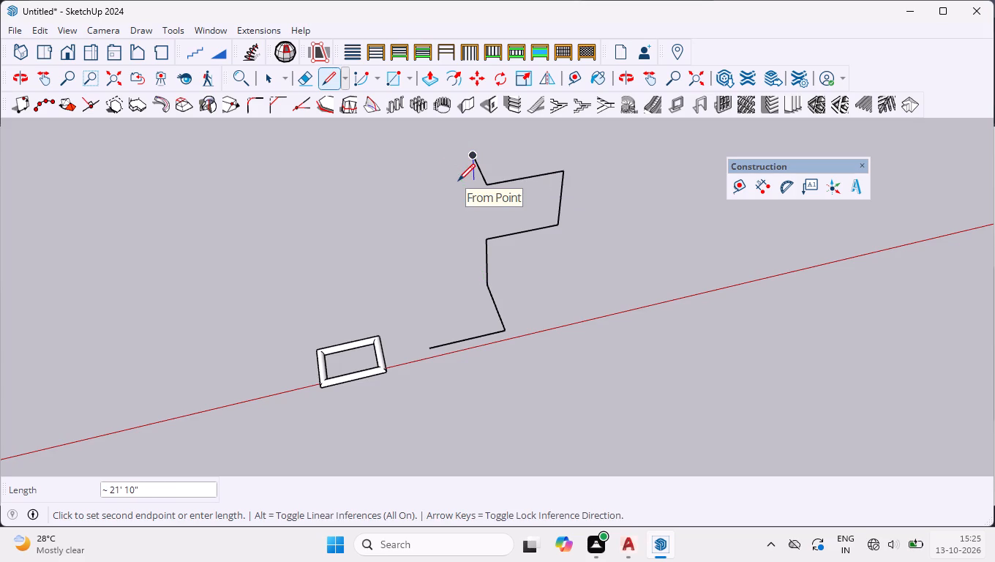
pyautogui.click(462, 220)
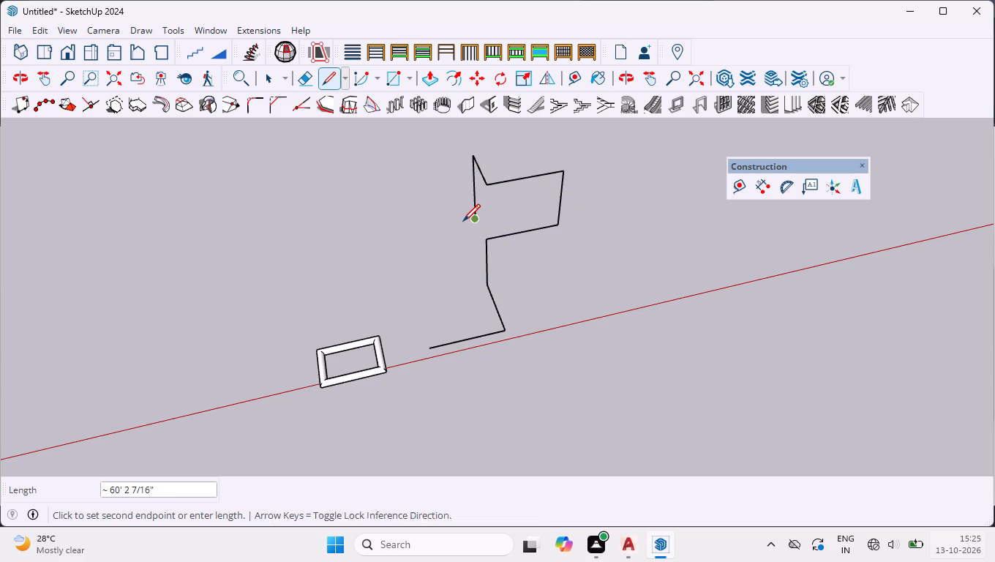
pyautogui.press('Left')
pyautogui.scroll(-3, 479, 222)
pyautogui.press('space')
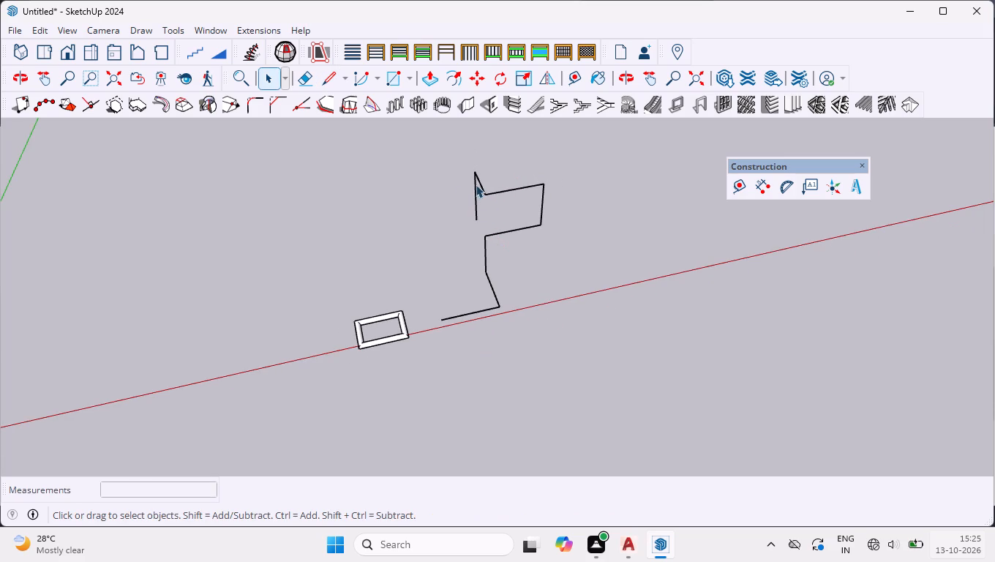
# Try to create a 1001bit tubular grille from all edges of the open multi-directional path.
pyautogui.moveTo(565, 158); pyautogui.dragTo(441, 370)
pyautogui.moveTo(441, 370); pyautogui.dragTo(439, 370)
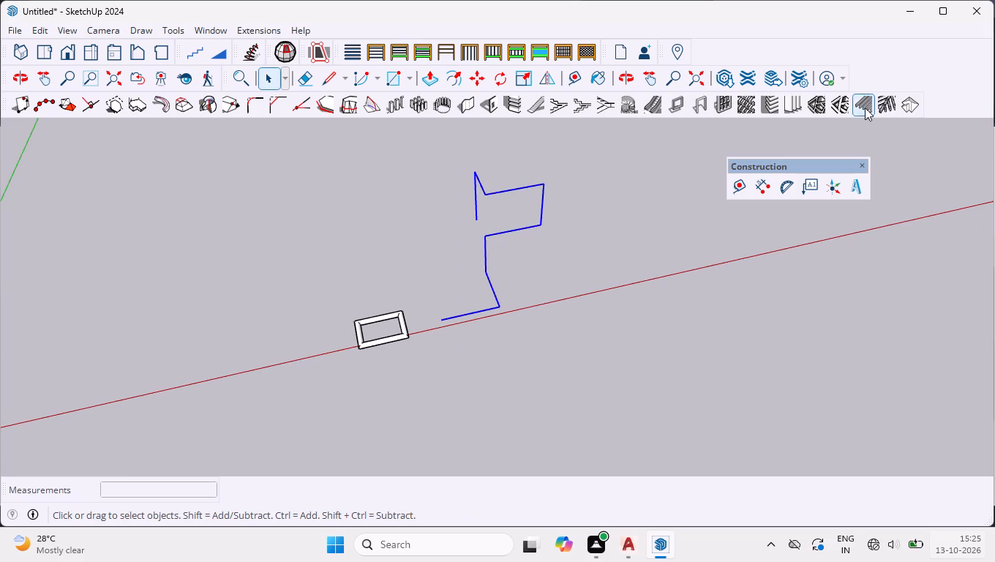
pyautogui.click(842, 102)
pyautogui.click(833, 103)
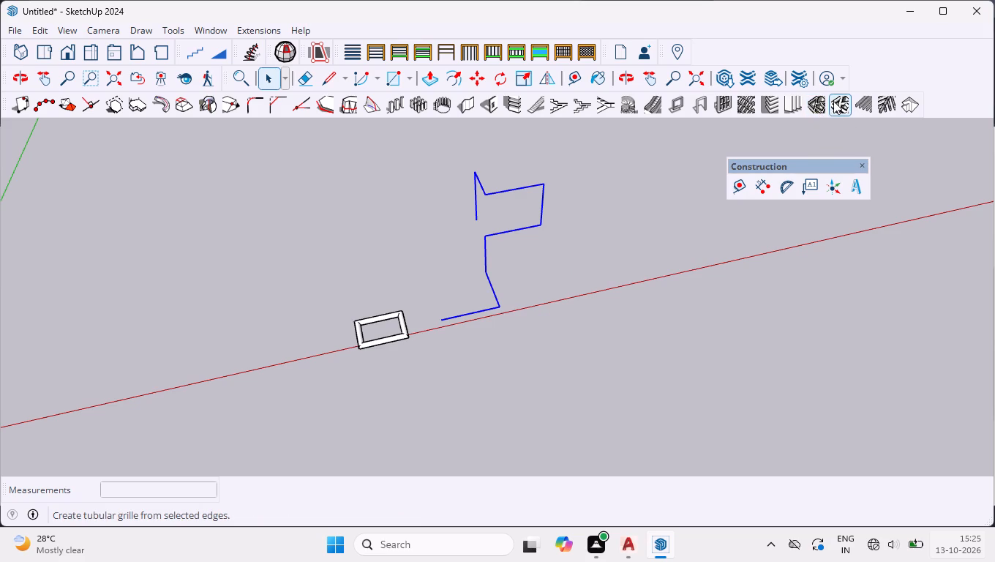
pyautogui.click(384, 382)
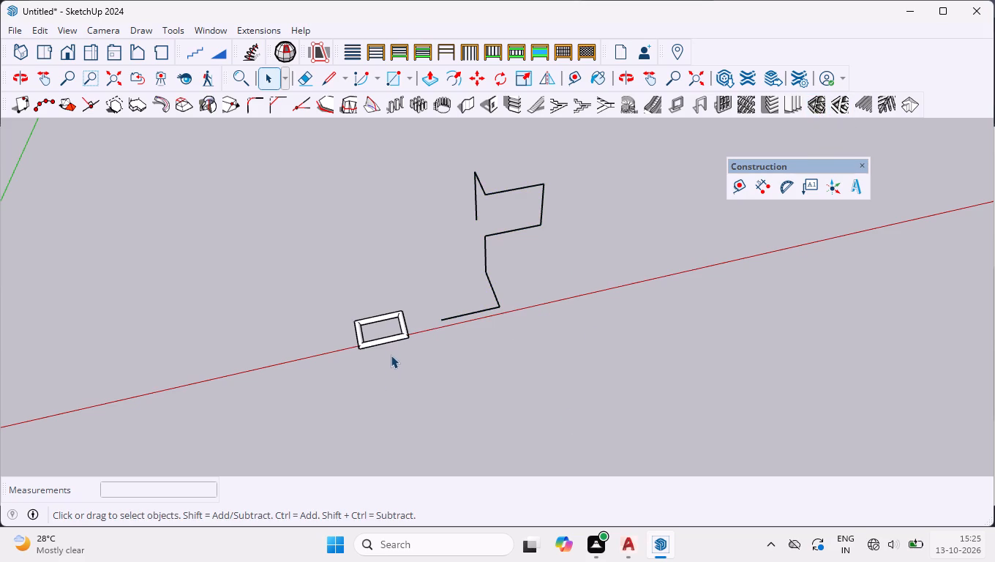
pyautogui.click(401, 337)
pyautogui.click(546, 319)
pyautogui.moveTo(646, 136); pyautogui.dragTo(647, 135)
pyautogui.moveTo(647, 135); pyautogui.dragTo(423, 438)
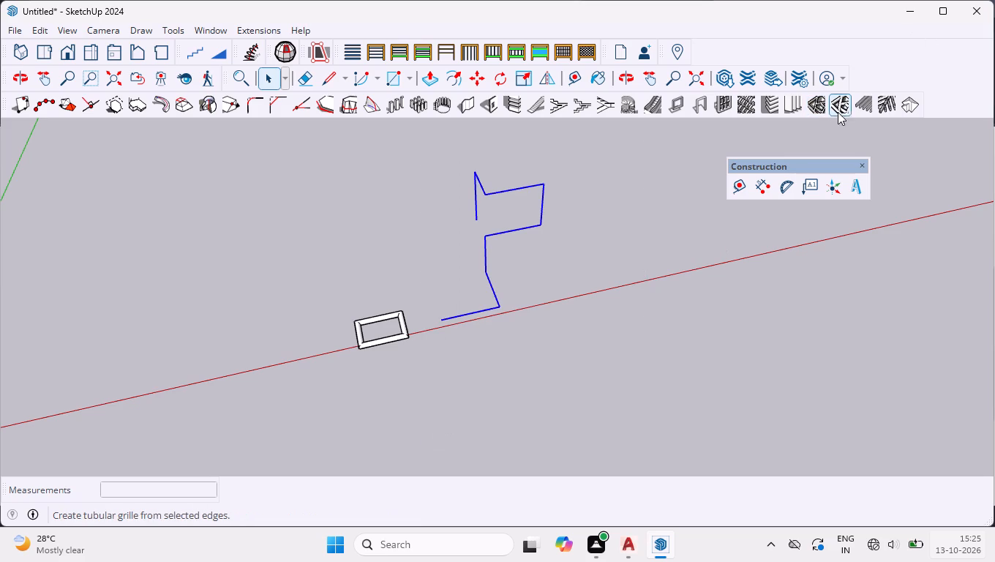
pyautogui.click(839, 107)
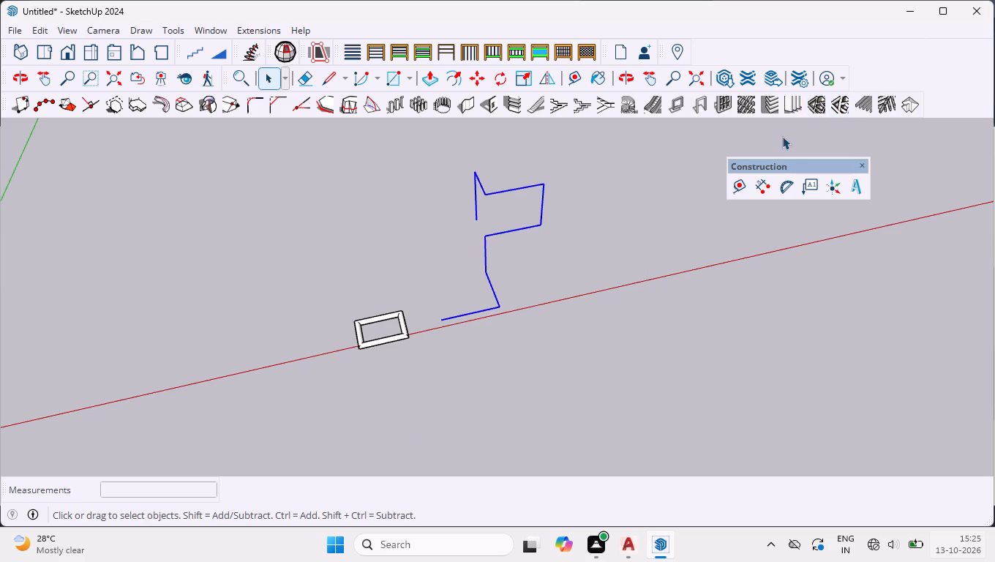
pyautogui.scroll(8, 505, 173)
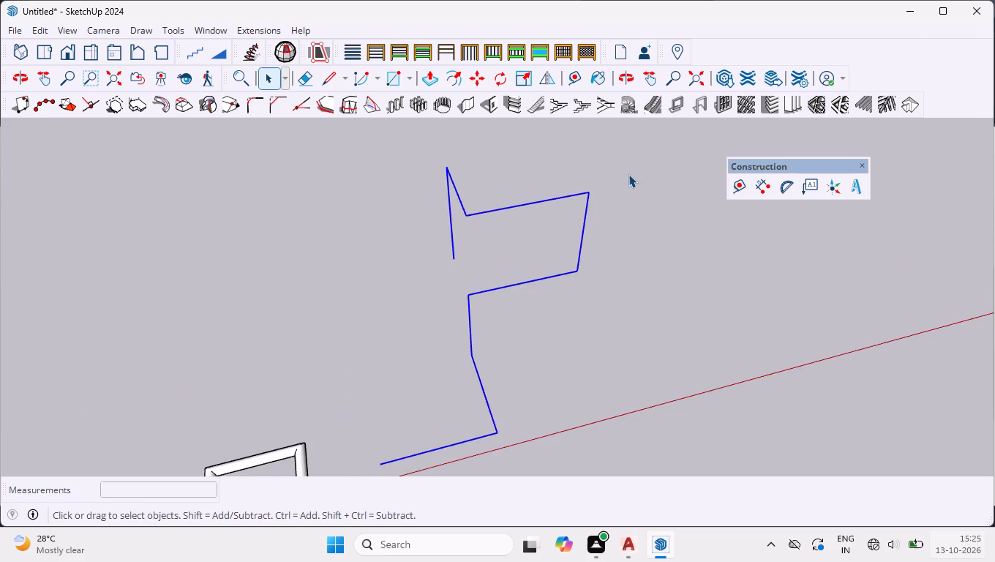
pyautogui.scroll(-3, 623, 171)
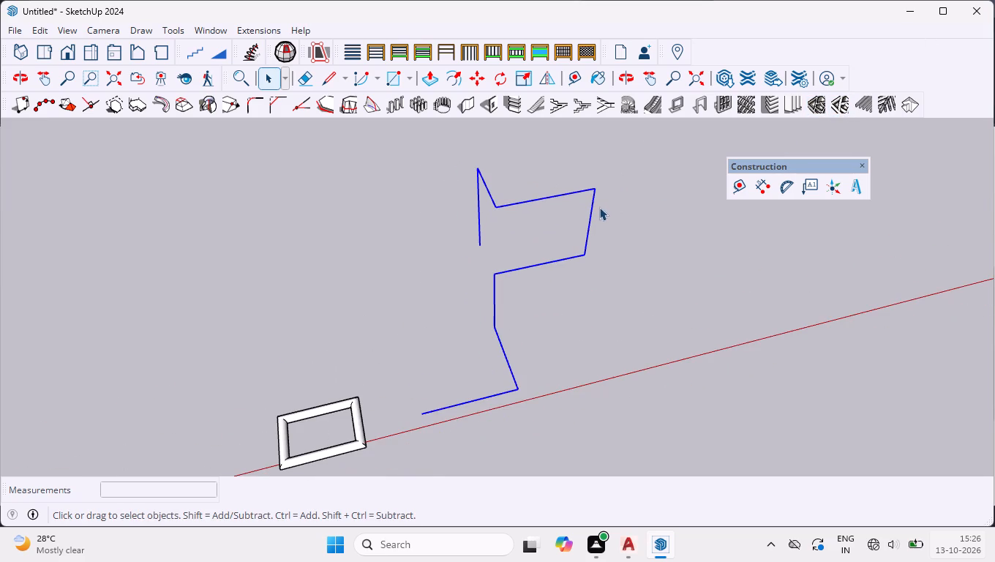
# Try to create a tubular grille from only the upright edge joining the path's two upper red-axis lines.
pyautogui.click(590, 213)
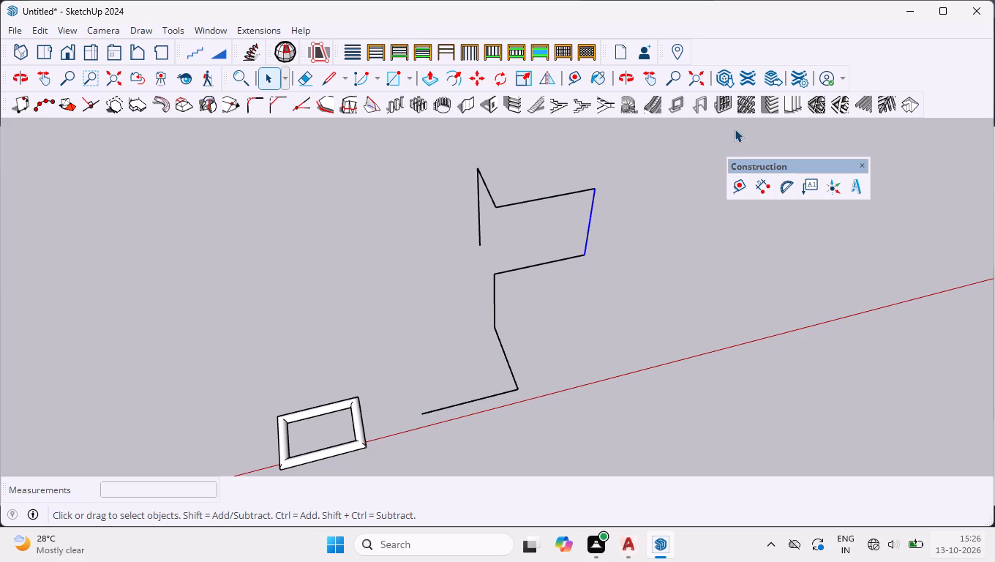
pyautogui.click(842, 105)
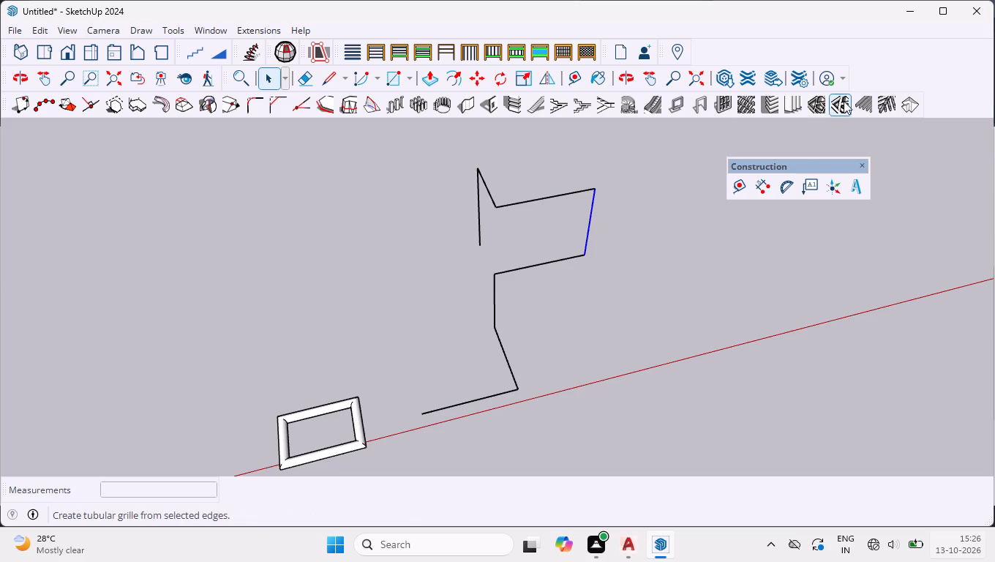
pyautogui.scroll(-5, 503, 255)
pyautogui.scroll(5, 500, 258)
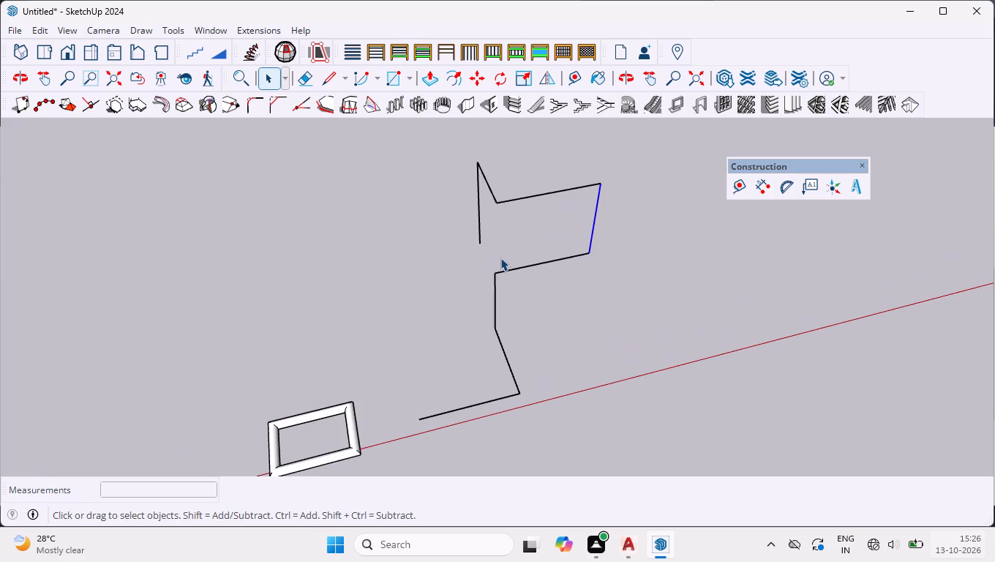
# Close the path with a line from its free upper end to its starting point near the red axis.
pyautogui.press('l')
pyautogui.click(484, 247)
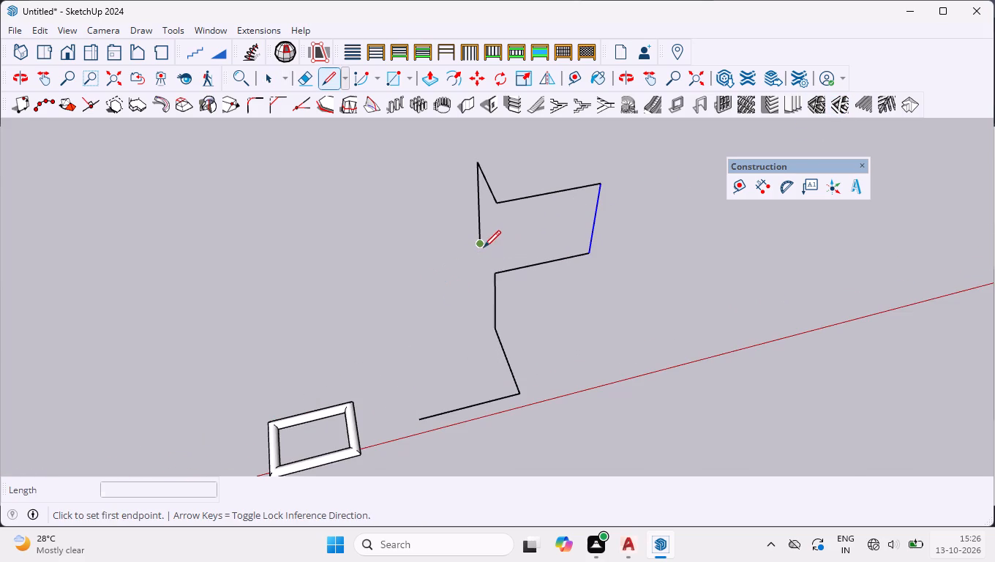
pyautogui.click(421, 416)
pyautogui.press('space')
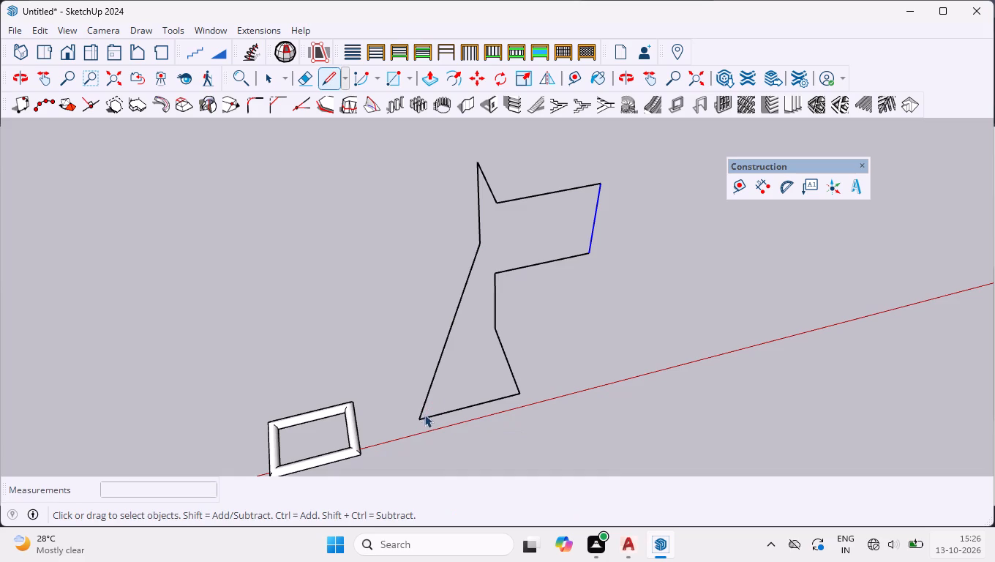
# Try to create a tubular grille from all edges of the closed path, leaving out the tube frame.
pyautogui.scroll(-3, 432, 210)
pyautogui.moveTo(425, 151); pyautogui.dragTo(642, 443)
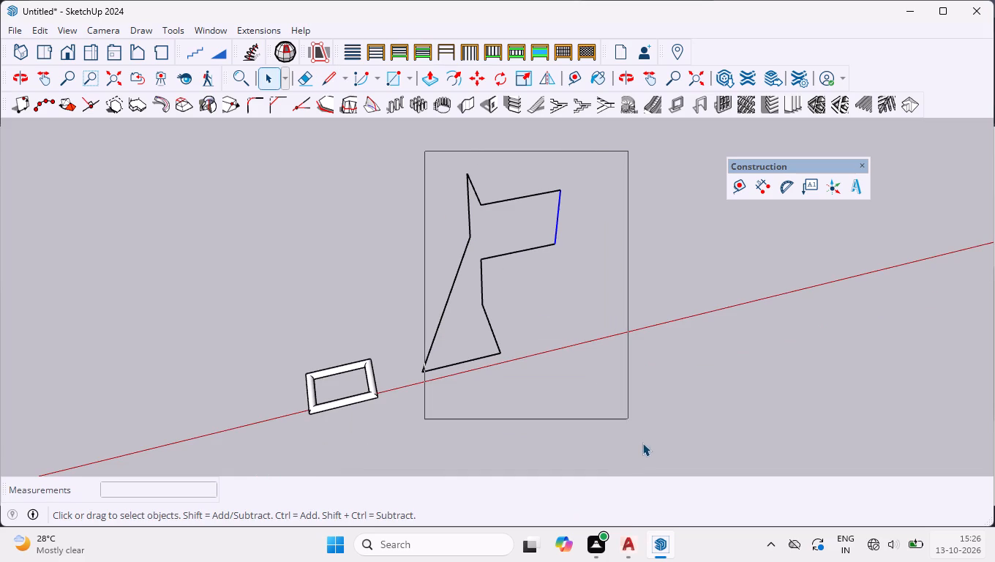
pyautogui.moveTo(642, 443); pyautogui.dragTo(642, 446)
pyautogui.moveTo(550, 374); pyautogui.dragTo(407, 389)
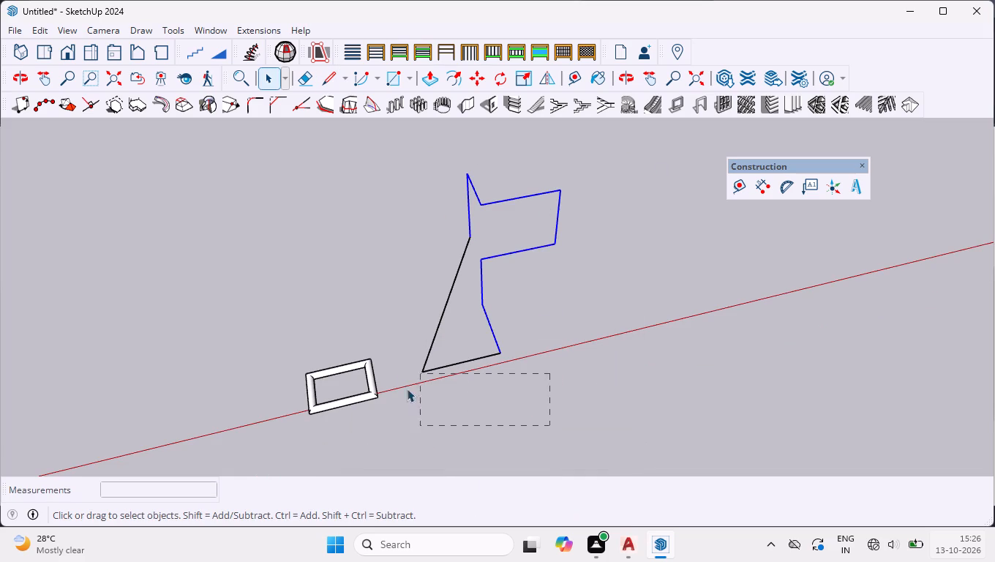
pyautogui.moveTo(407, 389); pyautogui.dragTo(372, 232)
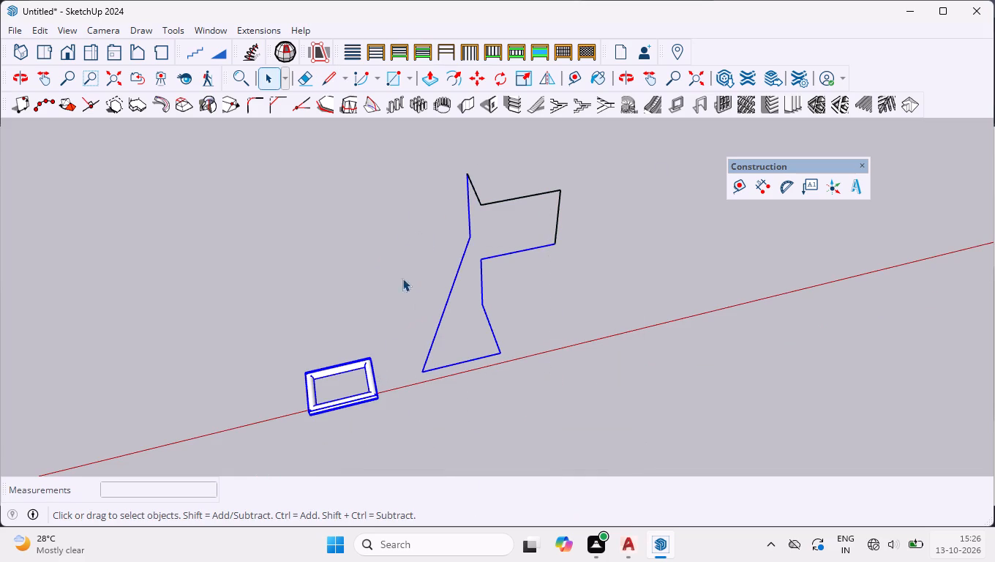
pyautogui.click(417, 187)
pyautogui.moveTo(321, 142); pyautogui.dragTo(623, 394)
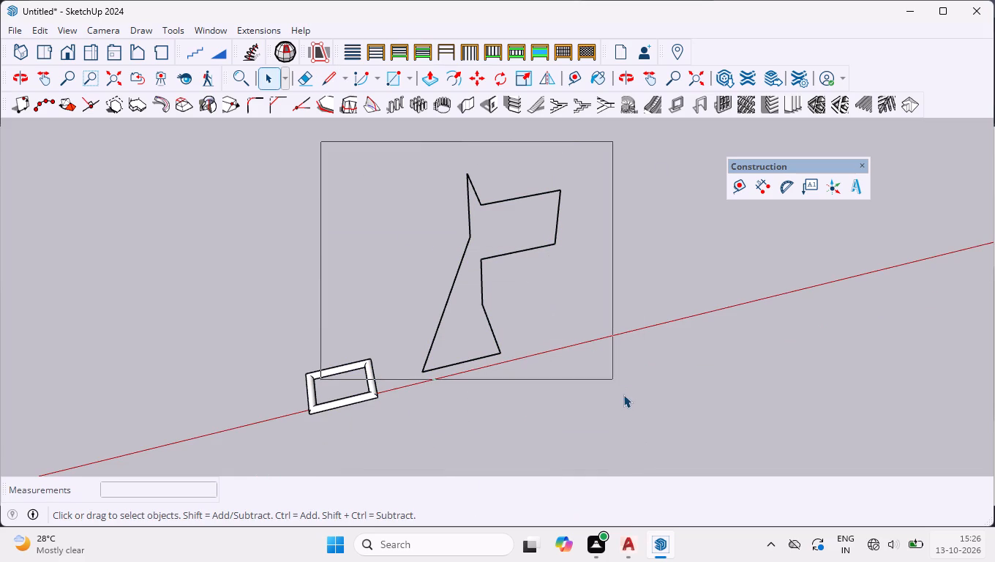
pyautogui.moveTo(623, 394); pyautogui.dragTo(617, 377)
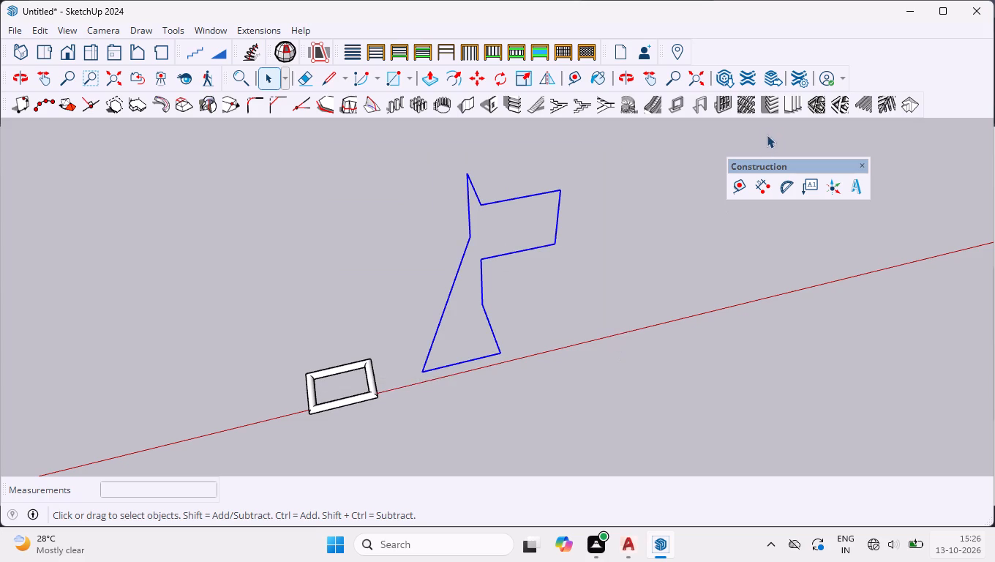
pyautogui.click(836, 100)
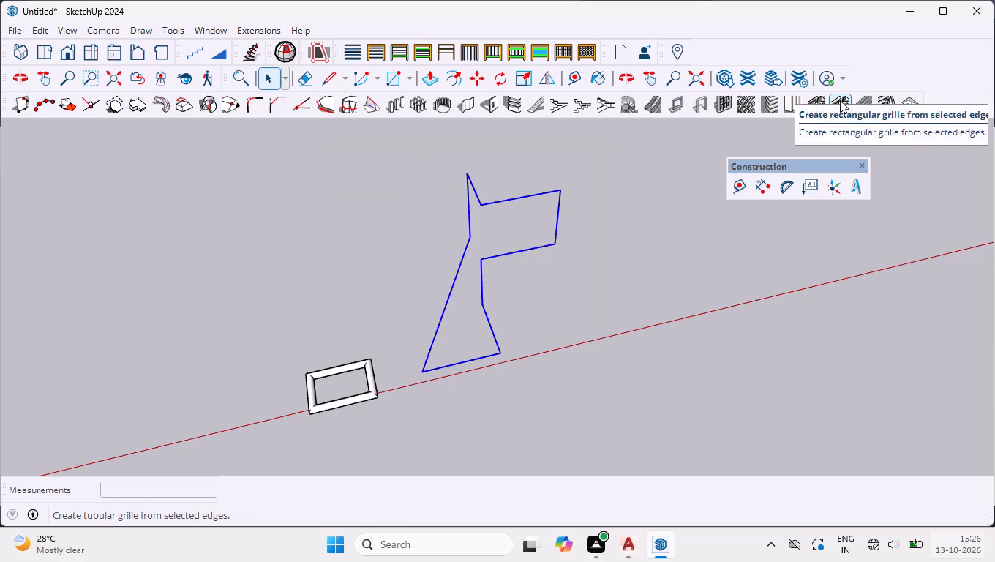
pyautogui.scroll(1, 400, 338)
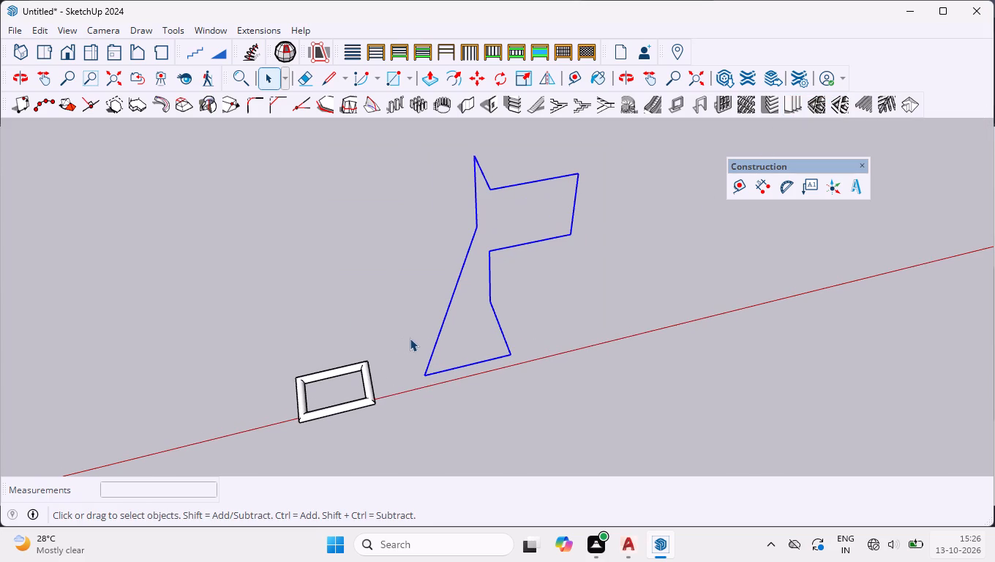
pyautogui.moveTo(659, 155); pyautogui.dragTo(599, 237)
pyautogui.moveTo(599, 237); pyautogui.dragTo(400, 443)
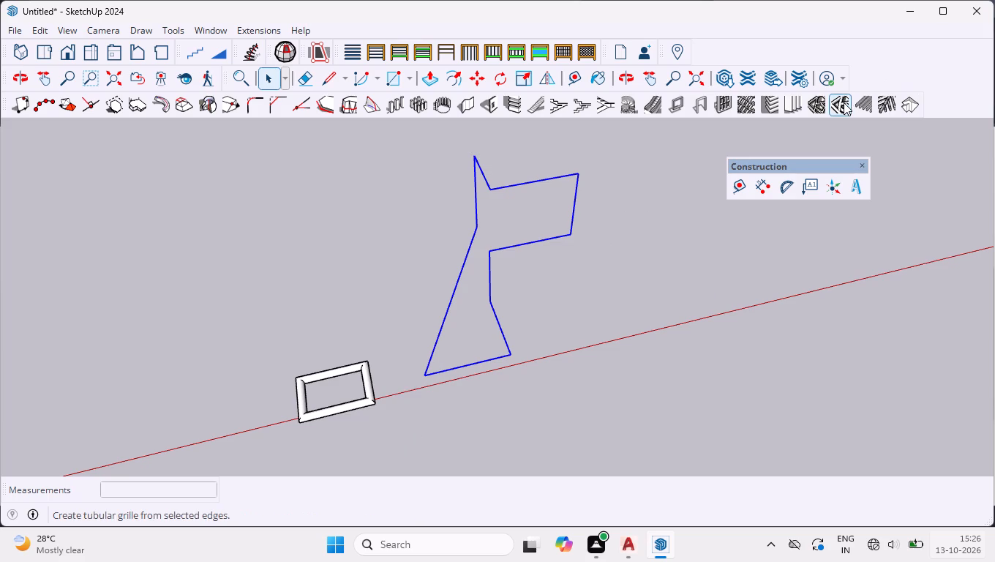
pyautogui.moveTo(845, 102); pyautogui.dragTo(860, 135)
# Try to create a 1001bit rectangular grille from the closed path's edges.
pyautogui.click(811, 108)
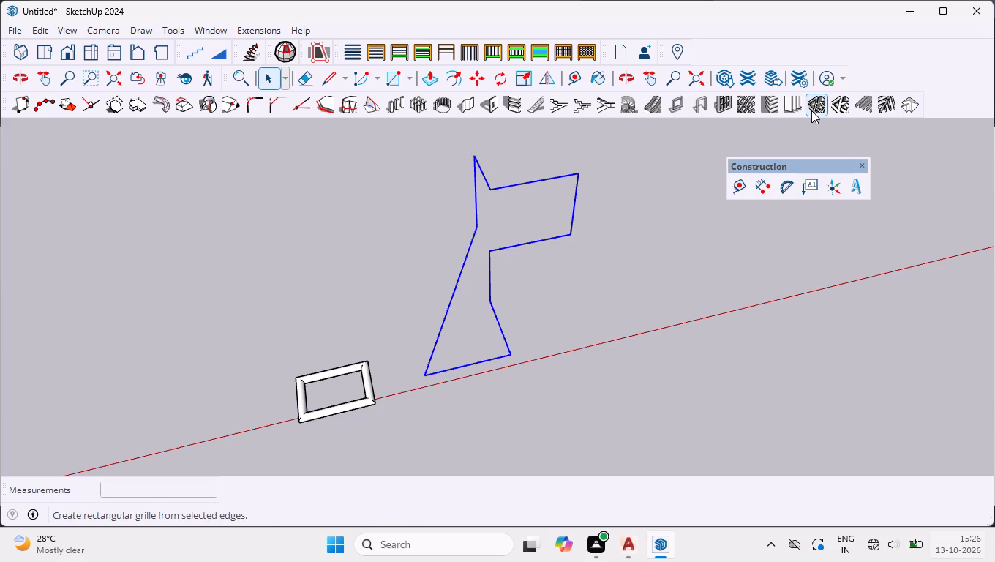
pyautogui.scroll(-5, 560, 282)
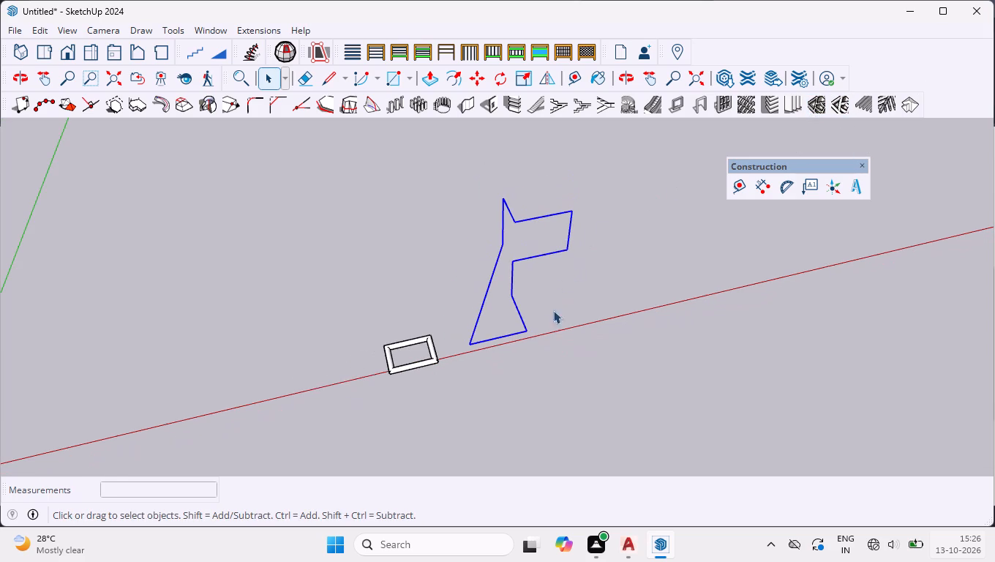
# Enable the FaceUp tools and try to generate faces from all edges of the closed path.
pyautogui.click(548, 318)
pyautogui.scroll(3, 564, 264)
pyautogui.moveTo(563, 258); pyautogui.dragTo(459, 520, button='middle')
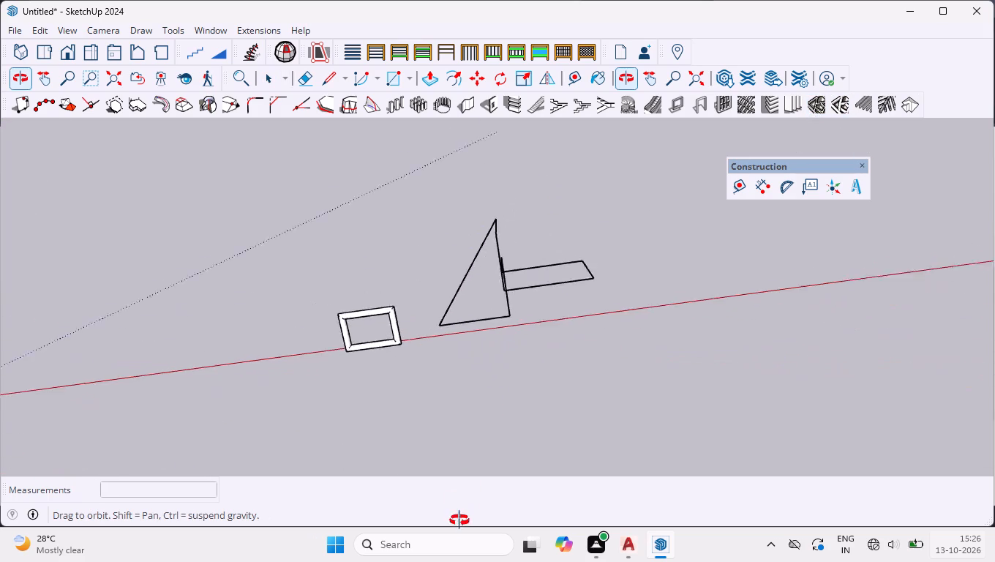
pyautogui.moveTo(459, 520); pyautogui.dragTo(662, 132, button='middle')
pyautogui.moveTo(417, 176); pyautogui.dragTo(555, 391)
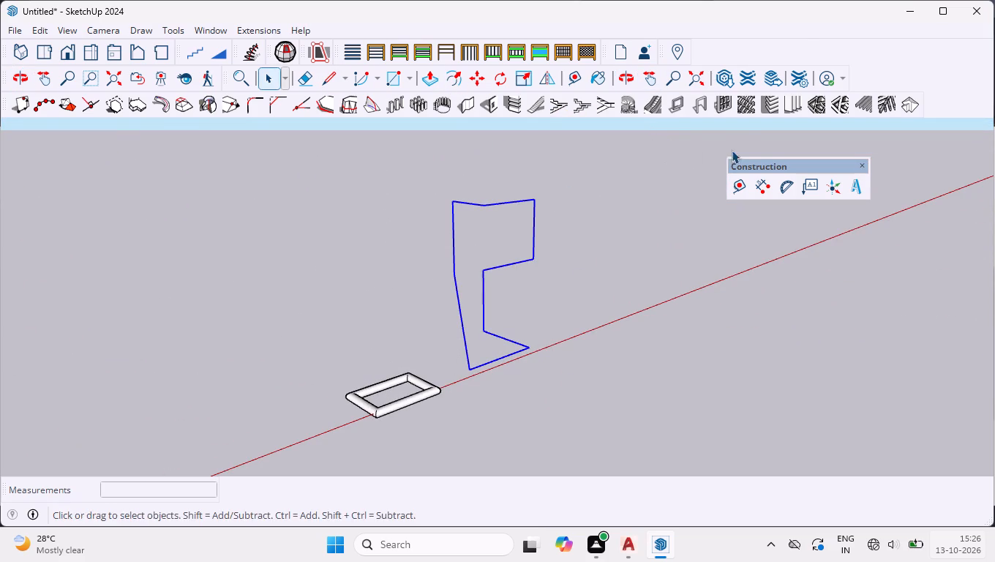
pyautogui.rightClick(799, 37)
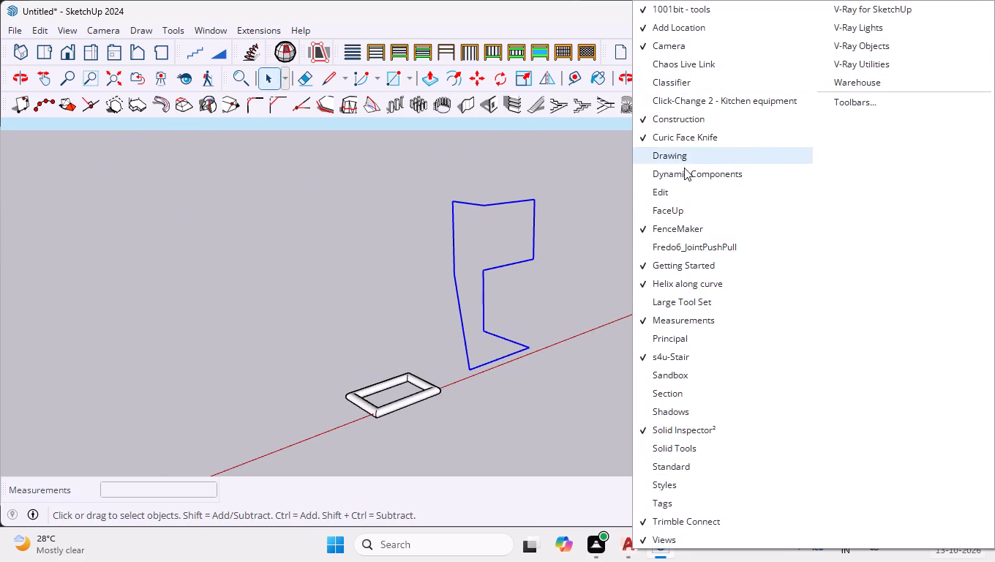
pyautogui.click(672, 217)
pyautogui.click(866, 53)
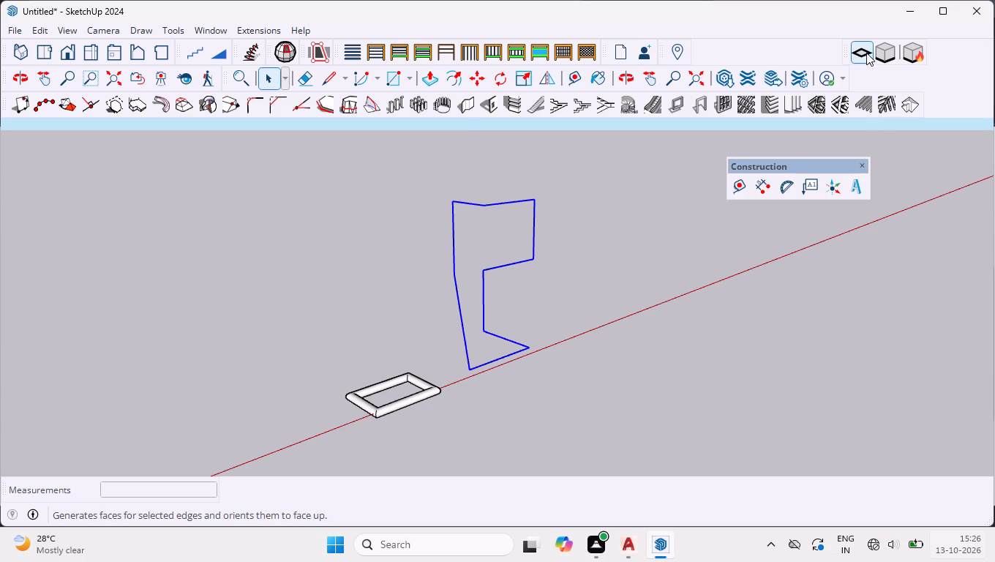
# Delete all edges of the closed multi-directional path, keeping the tube frame.
pyautogui.scroll(-4, 515, 267)
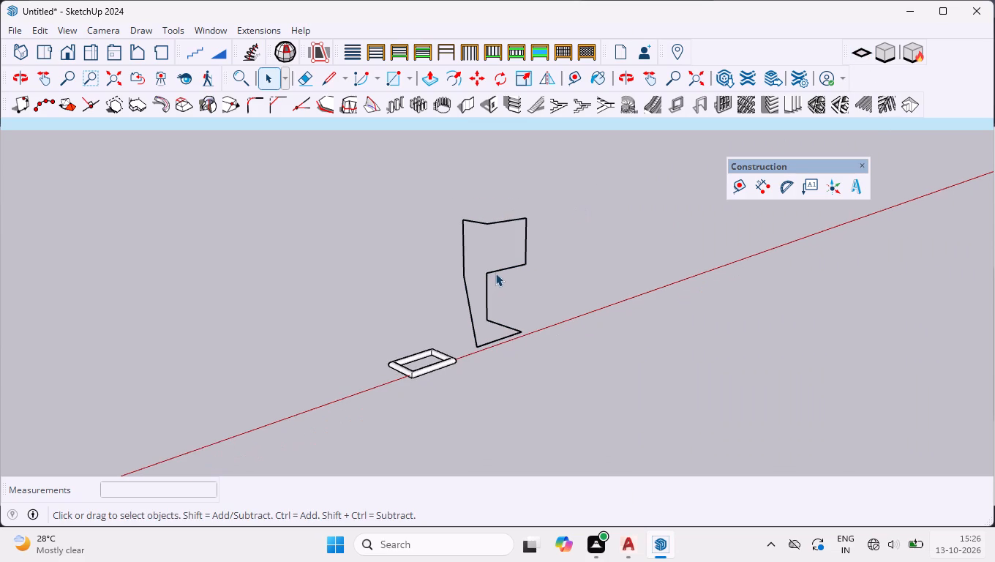
pyautogui.scroll(2, 496, 272)
pyautogui.moveTo(435, 185); pyautogui.dragTo(580, 447)
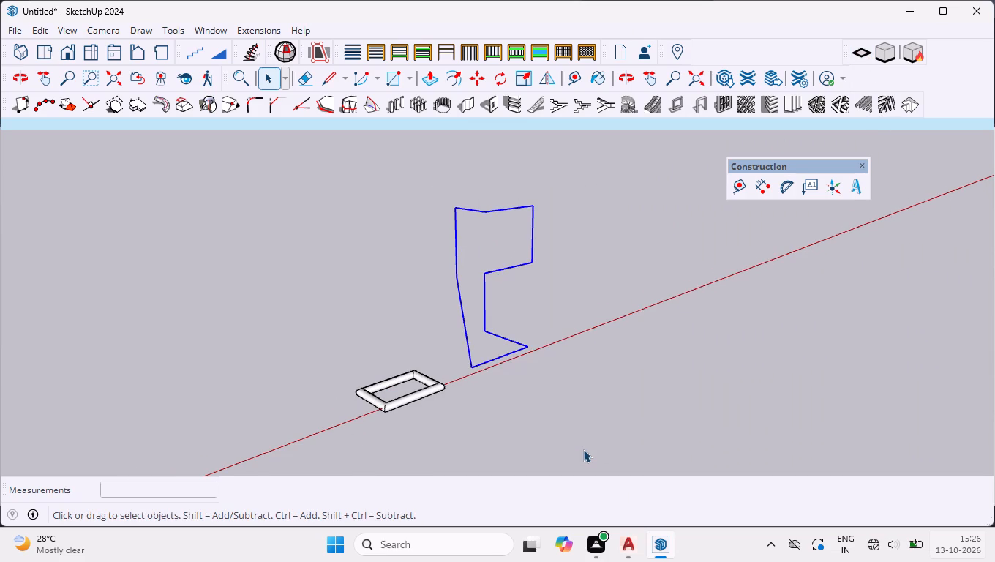
pyautogui.press('Delete')
# Draw a closed, flat C-shaped outline beside the red axis near the tube frame, with its long back edge about 83' 6".
pyautogui.moveTo(434, 421); pyautogui.dragTo(293, 482, button='middle')
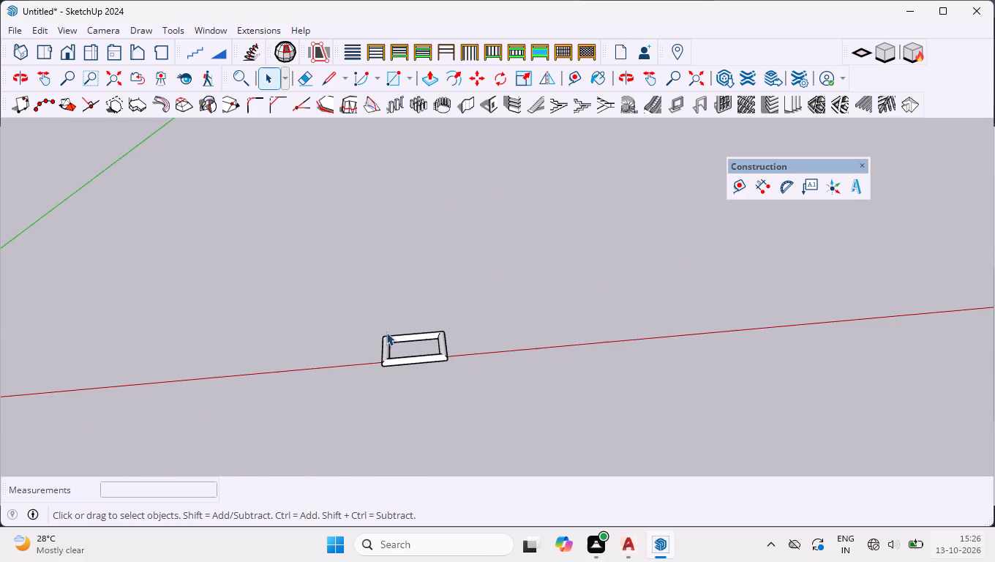
pyautogui.scroll(-2, 402, 385)
pyautogui.moveTo(402, 381); pyautogui.dragTo(427, 550, button='middle')
pyautogui.scroll(3, 530, 304)
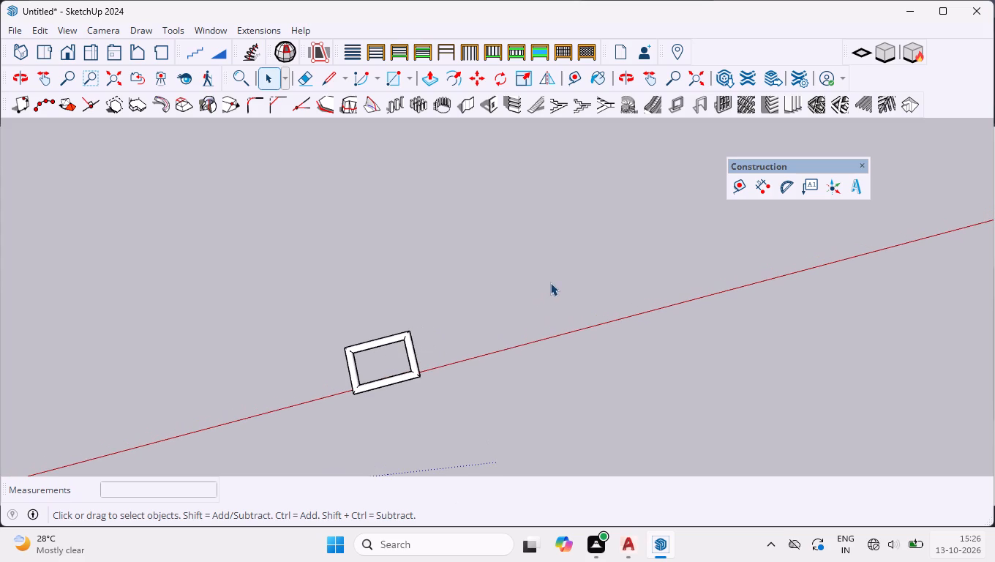
pyautogui.press('l')
pyautogui.click(535, 338)
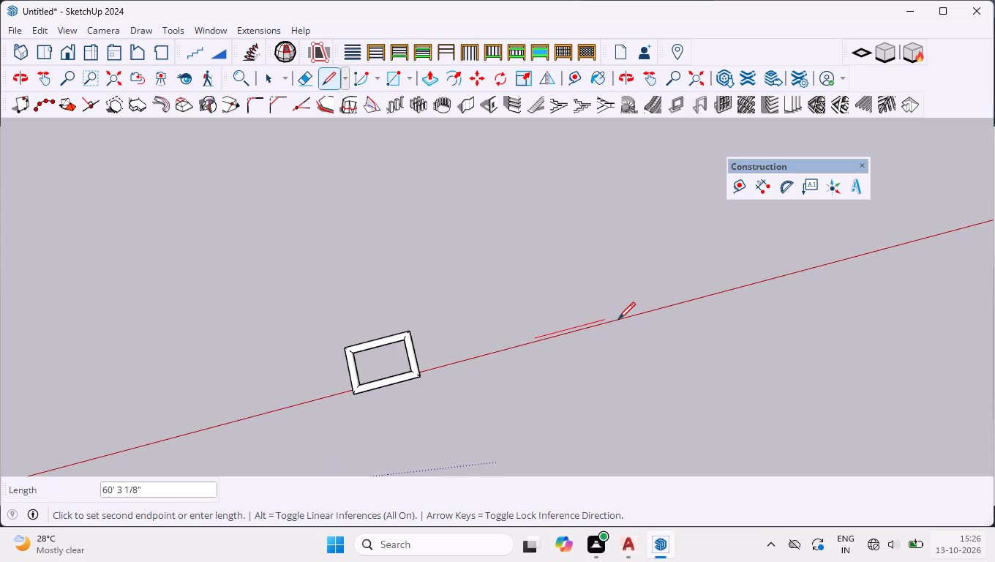
pyautogui.click(620, 318)
pyautogui.click(601, 283)
pyautogui.click(555, 305)
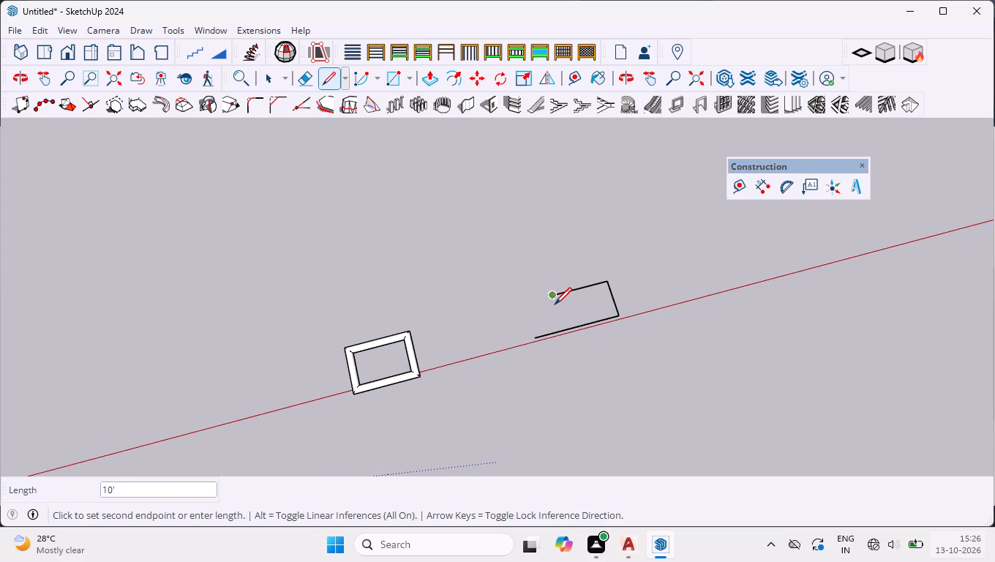
pyautogui.click(536, 262)
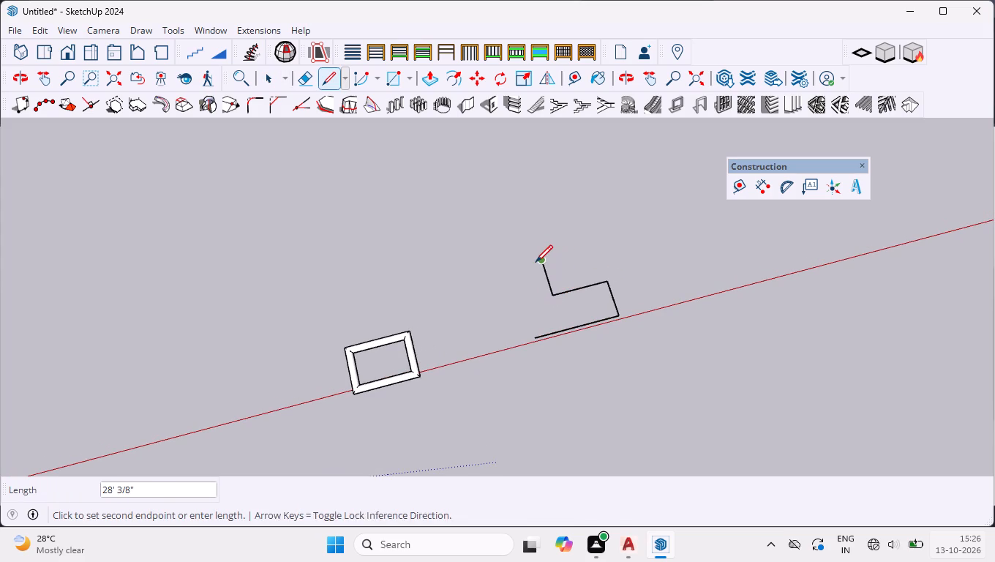
pyautogui.click(593, 241)
pyautogui.click(579, 214)
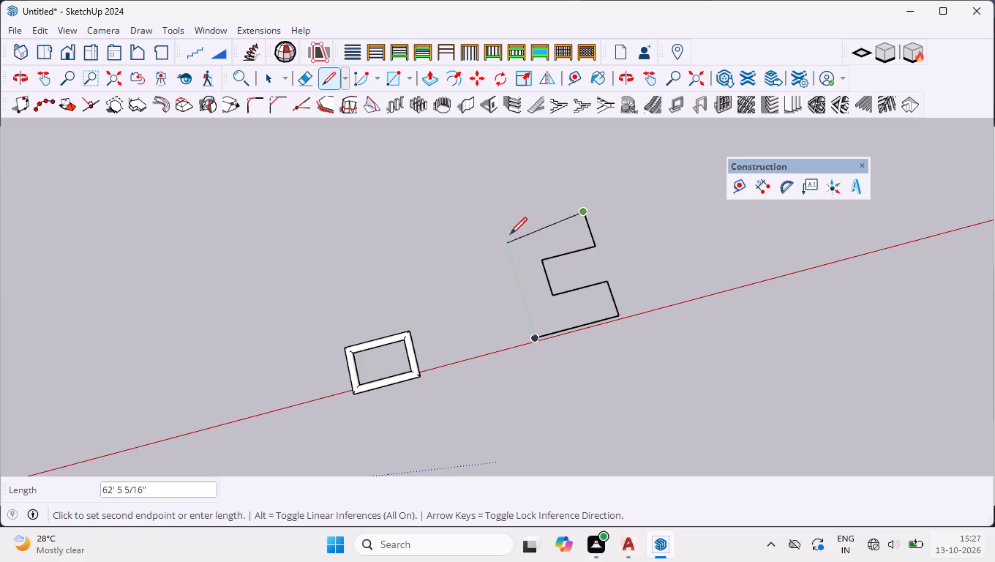
pyautogui.click(509, 228)
pyautogui.click(541, 338)
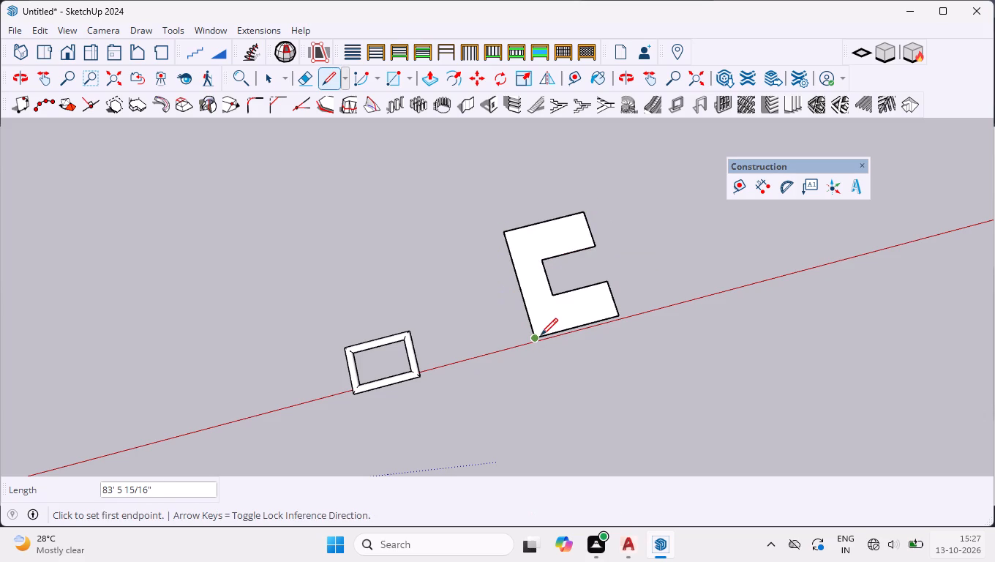
# Create a 1001bit tubular grille from the C-shaped outline's edges with a tube diameter of 2'.
pyautogui.press('space')
pyautogui.moveTo(481, 207); pyautogui.dragTo(744, 433)
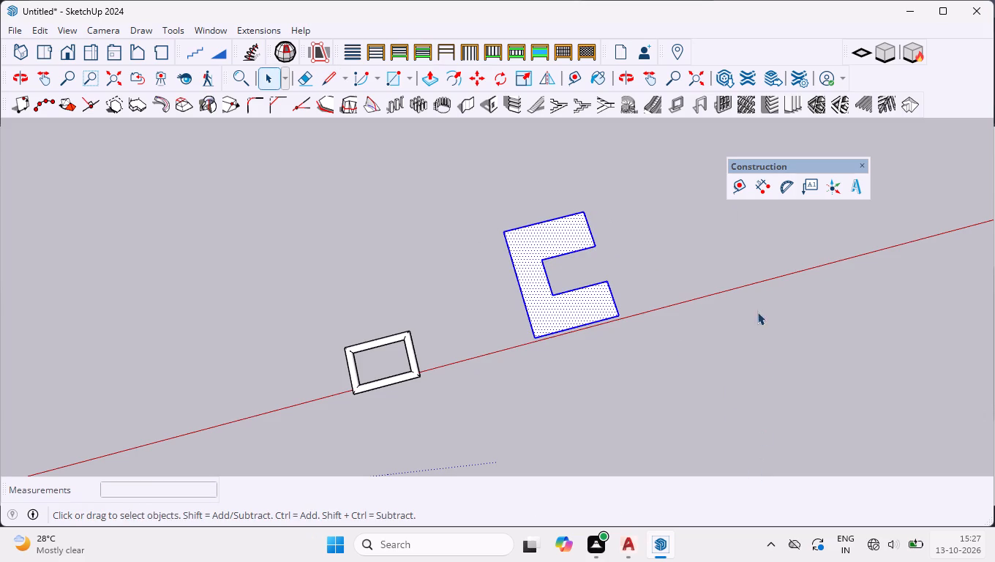
pyautogui.click(848, 111)
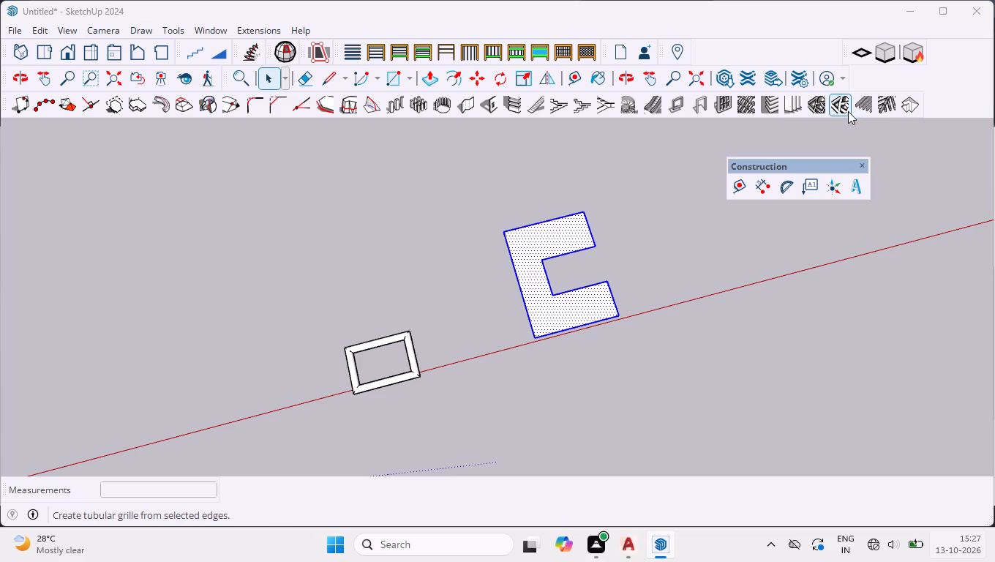
pyautogui.write("2'")
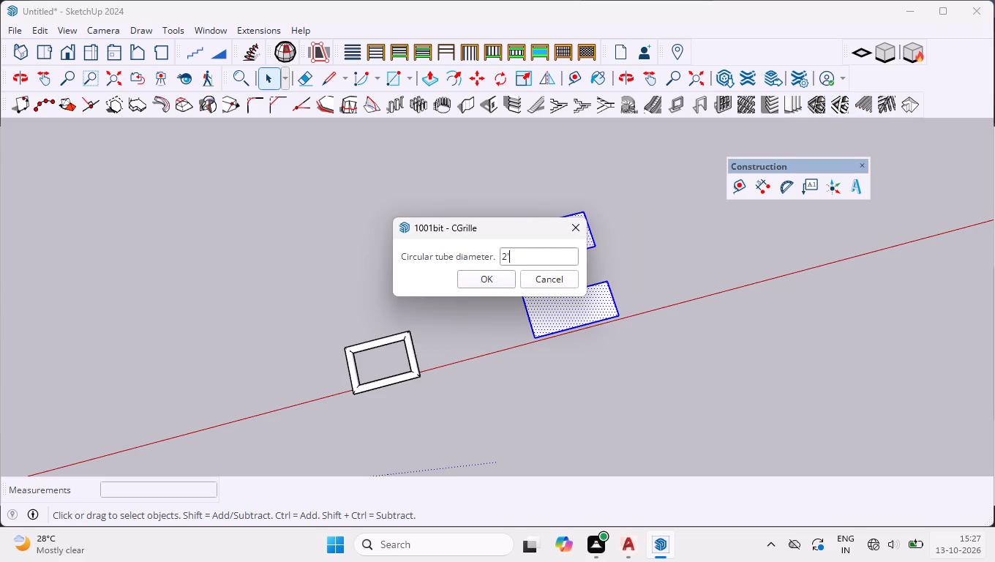
pyautogui.press('Return')
# Delete the flat face enclosed by the C-shaped tubular frame.
pyautogui.scroll(5, 590, 348)
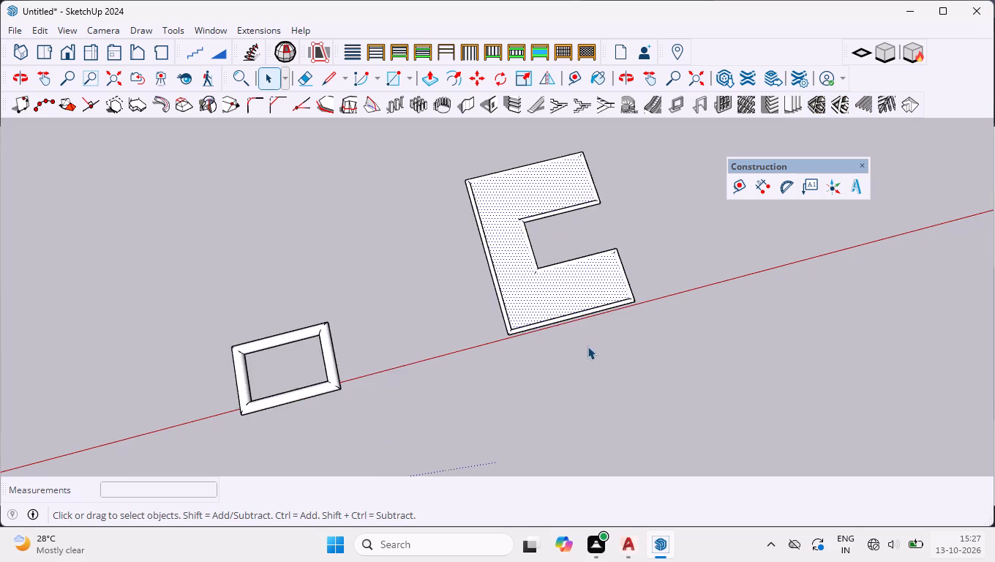
pyautogui.scroll(16, 629, 295)
pyautogui.scroll(7, 620, 303)
pyautogui.moveTo(631, 308); pyautogui.dragTo(544, 71, button='middle')
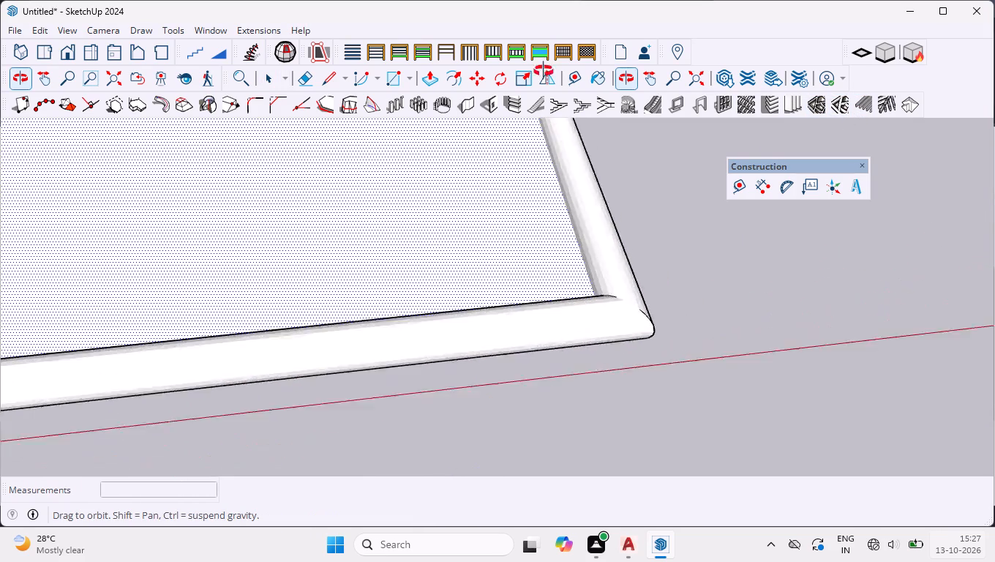
pyautogui.moveTo(544, 71); pyautogui.dragTo(515, 40, button='middle')
pyautogui.scroll(1, 515, 104)
pyautogui.moveTo(515, 104); pyautogui.dragTo(503, 356, button='middle')
pyautogui.moveTo(515, 222); pyautogui.dragTo(500, 361, button='middle')
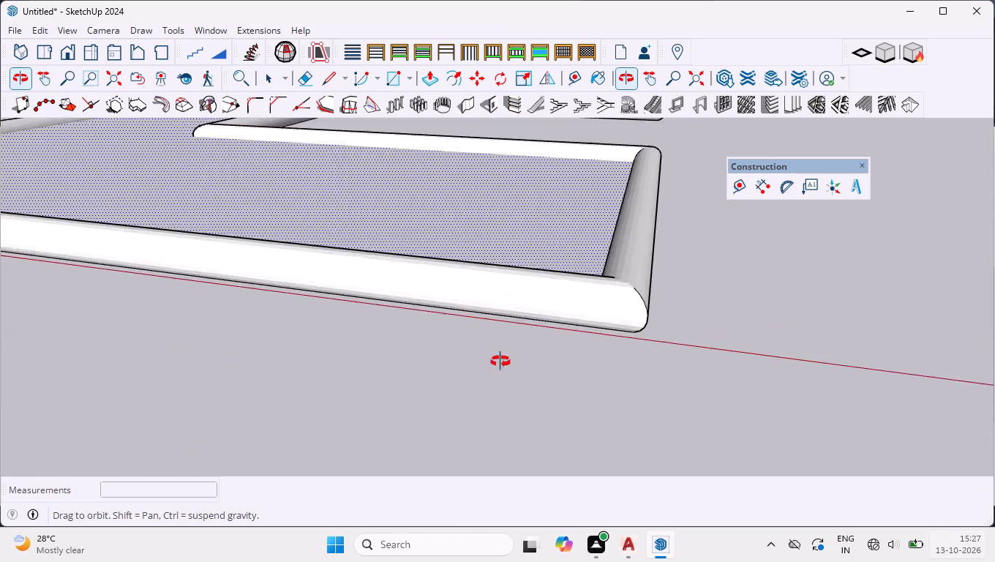
pyautogui.moveTo(500, 361); pyautogui.dragTo(503, 438, button='middle')
pyautogui.click(532, 210)
pyautogui.press('Delete')
# Draw a large flat rectangle along the red axis, beyond the C-shaped tubular frame.
pyautogui.scroll(-5, 443, 309)
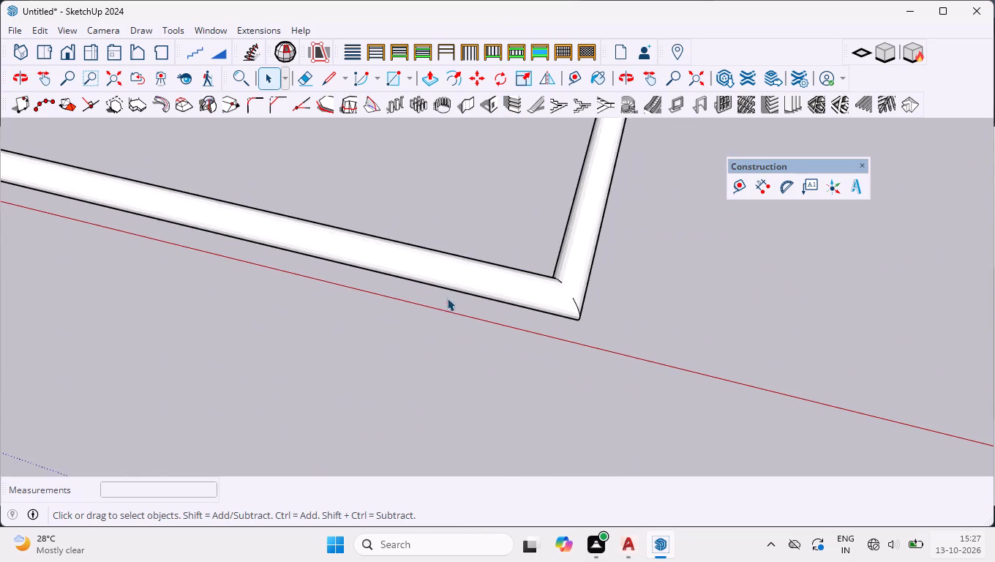
pyautogui.scroll(-20, 447, 298)
pyautogui.scroll(-7, 420, 323)
pyautogui.moveTo(363, 313); pyautogui.dragTo(383, 391, button='middle')
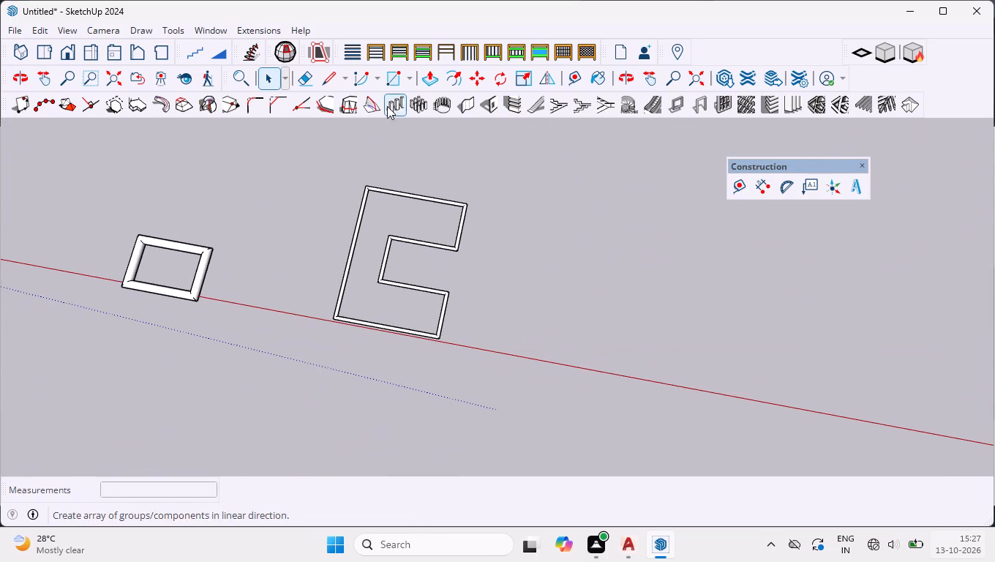
pyautogui.scroll(5, 387, 106)
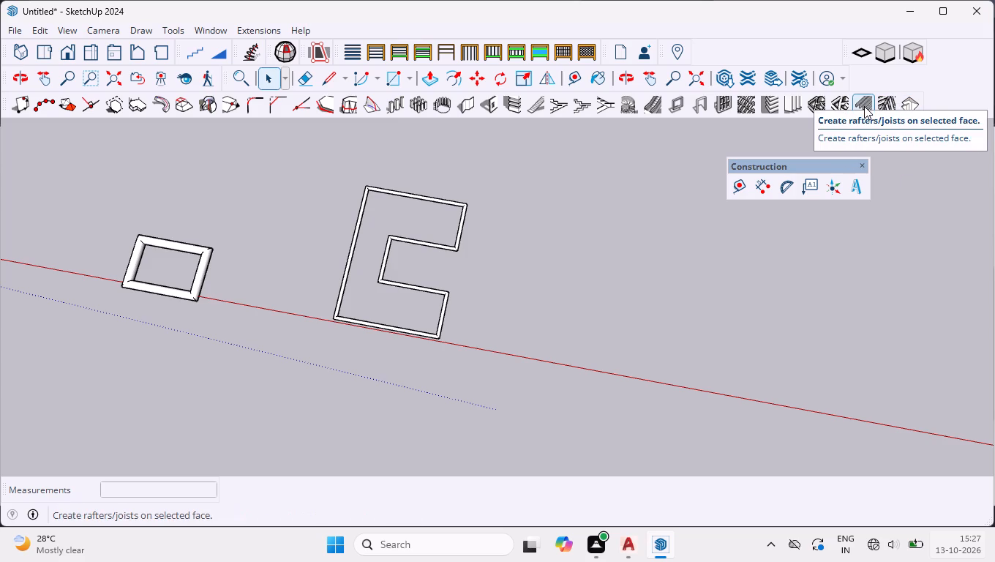
pyautogui.scroll(-8, 416, 286)
pyautogui.scroll(2, 617, 313)
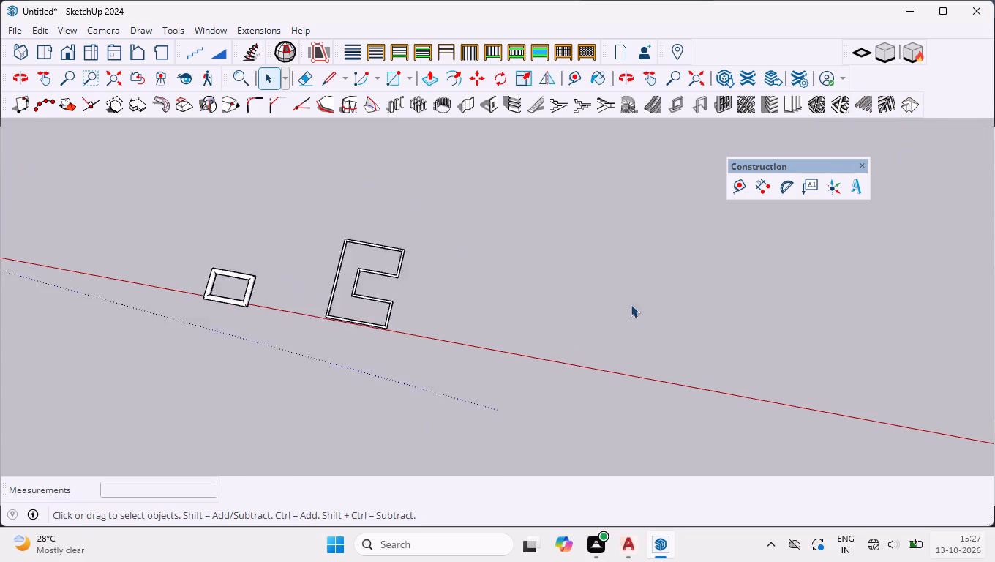
pyautogui.scroll(4, 631, 304)
pyautogui.press('r')
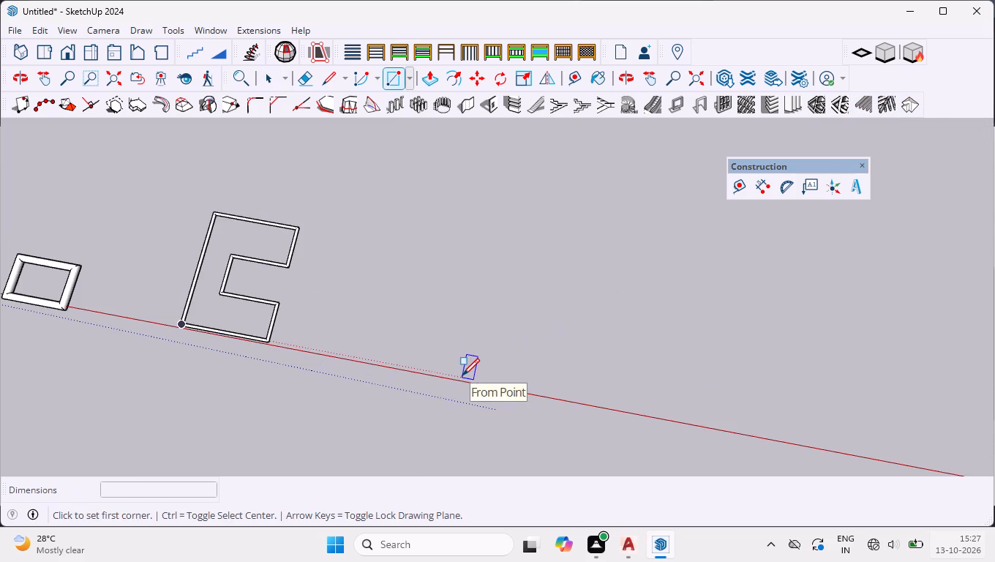
pyautogui.click(462, 375)
pyautogui.click(701, 253)
pyautogui.press('space')
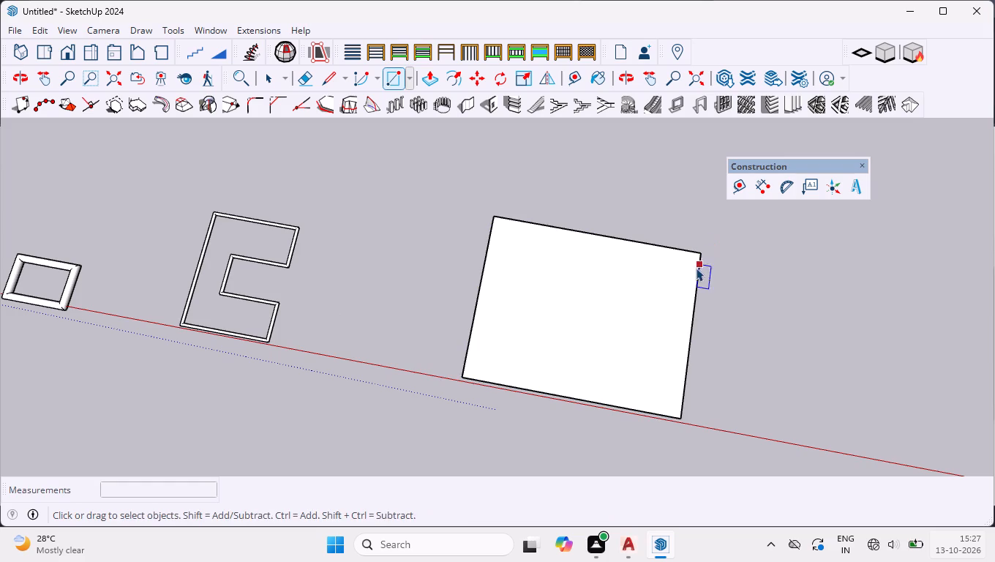
# Create 1001bit vertical louvres on the large rectangular face: depth 6", thickness 2', spacing 4", angle 0, located at the middle.
pyautogui.moveTo(415, 168); pyautogui.dragTo(811, 503)
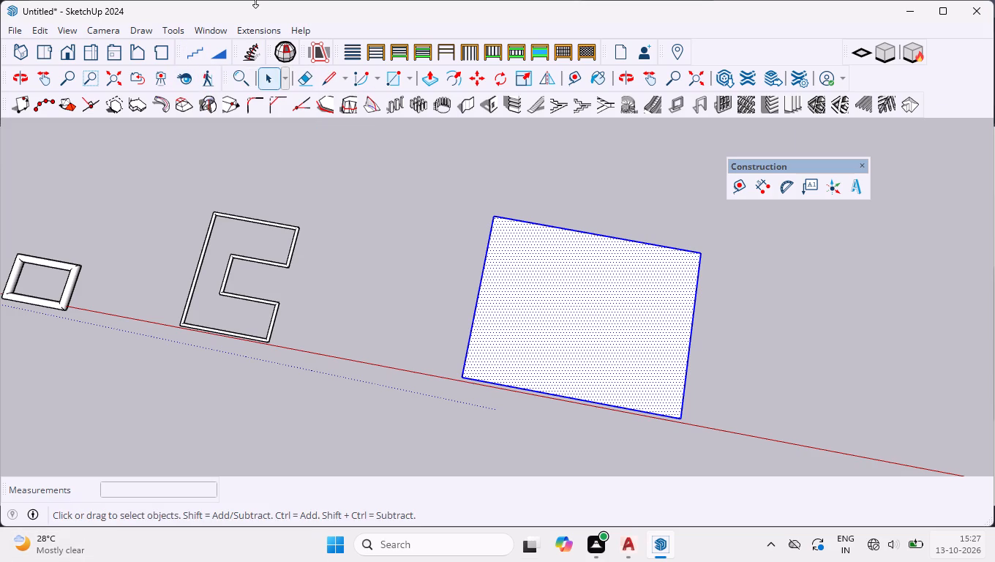
pyautogui.click(880, 113)
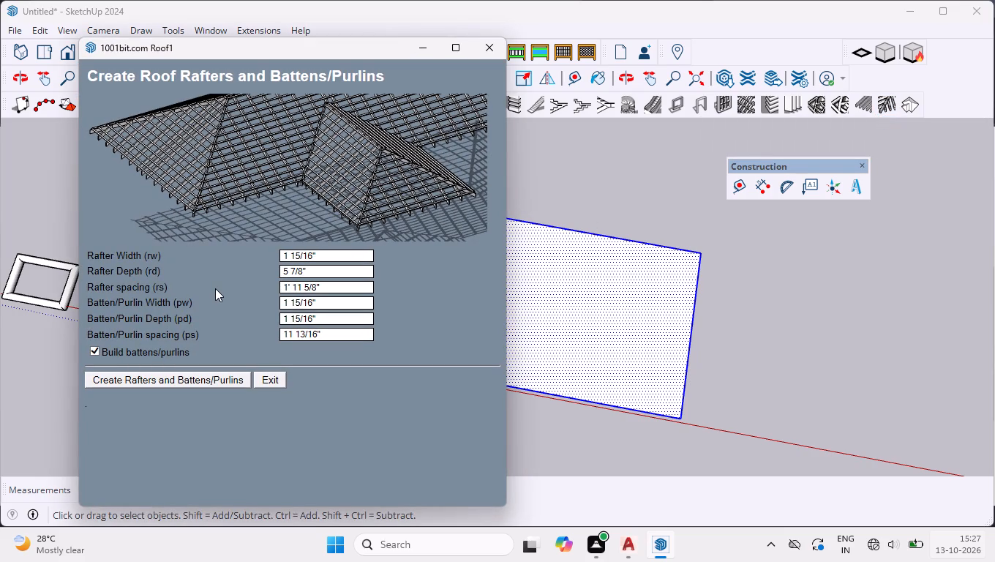
pyautogui.click(500, 37)
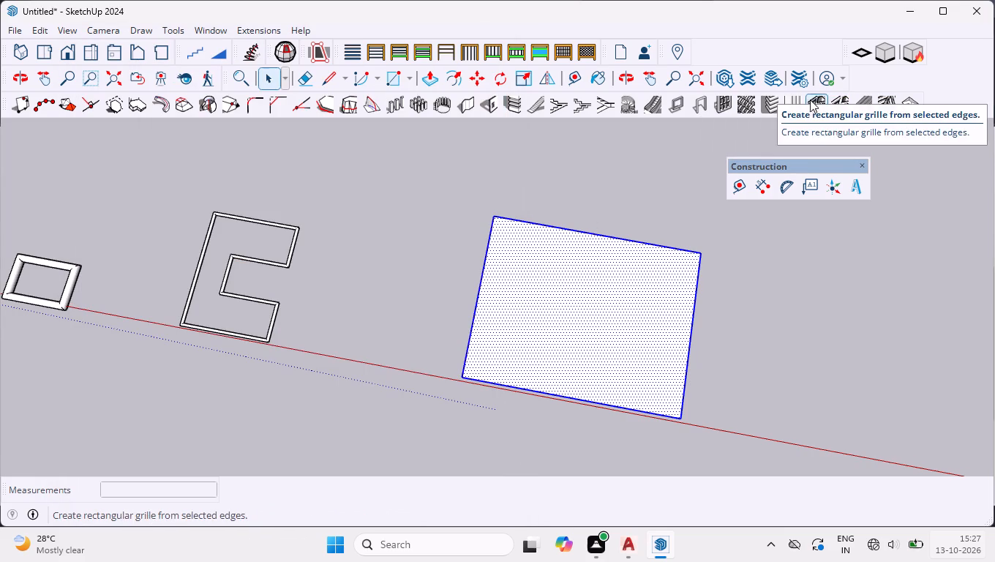
pyautogui.click(803, 103)
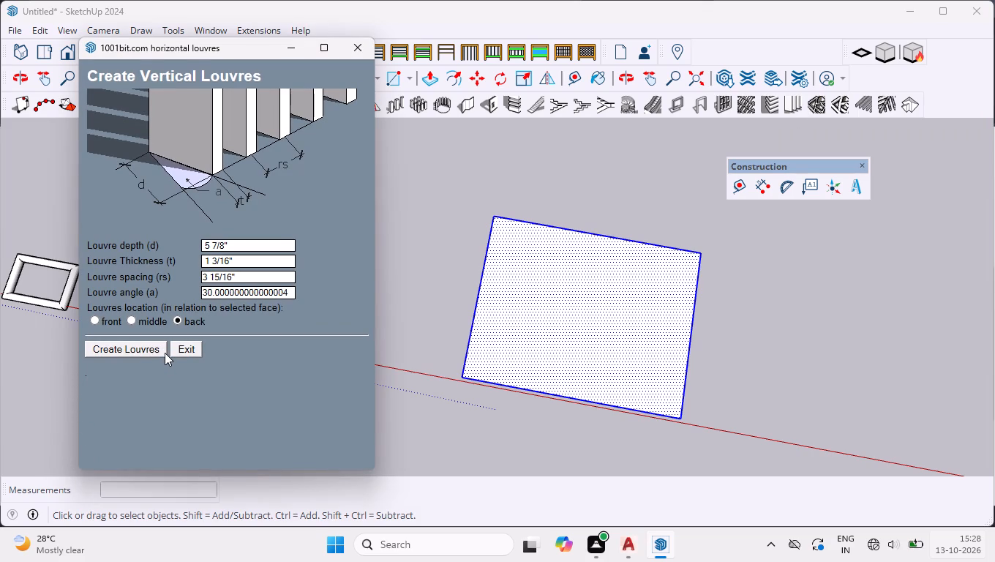
pyautogui.write('6"')
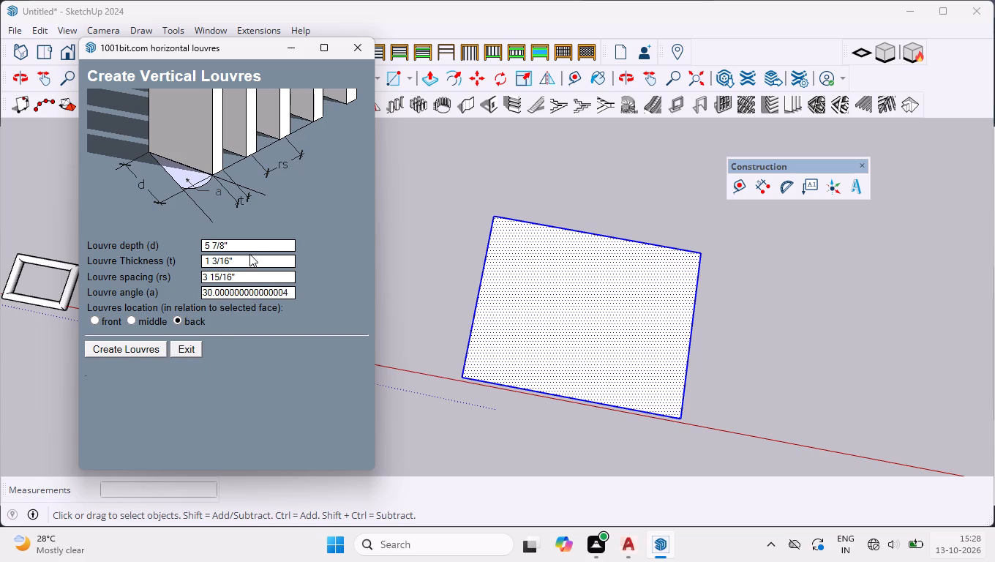
pyautogui.click(249, 244)
pyautogui.write('6"')
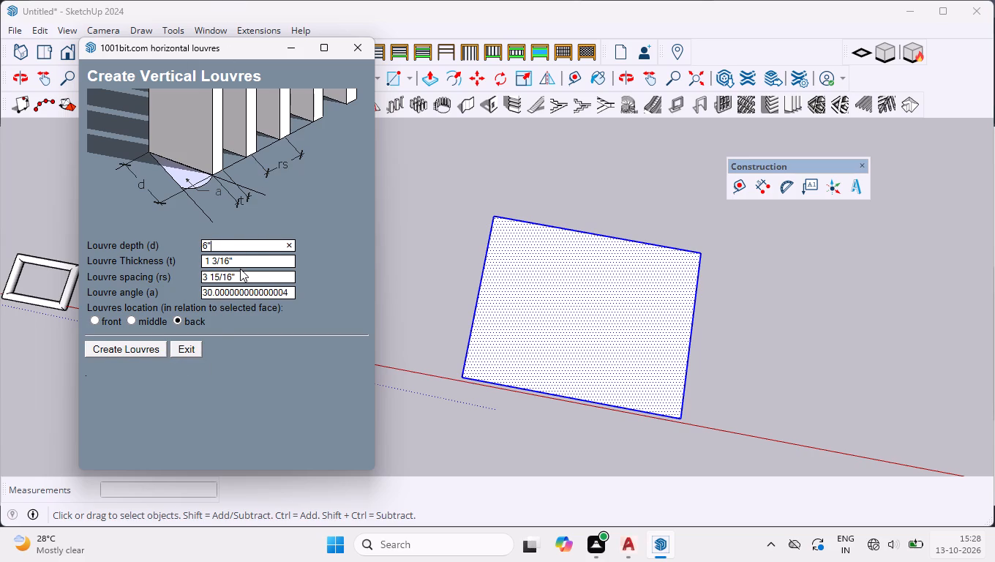
pyautogui.click(241, 261)
pyautogui.write("2'")
pyautogui.click(257, 277)
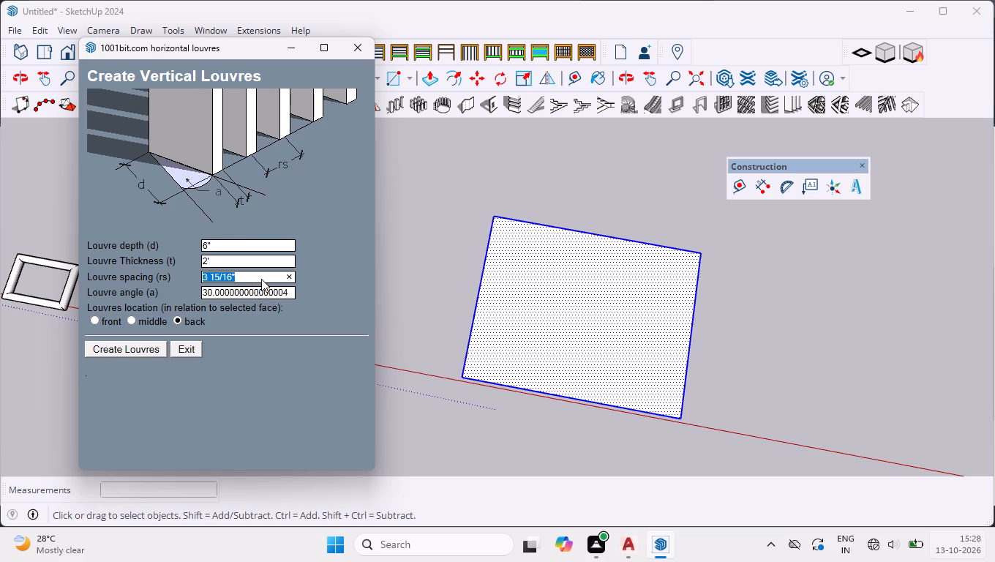
pyautogui.press('4')
pyautogui.hotkey('shift', '"')
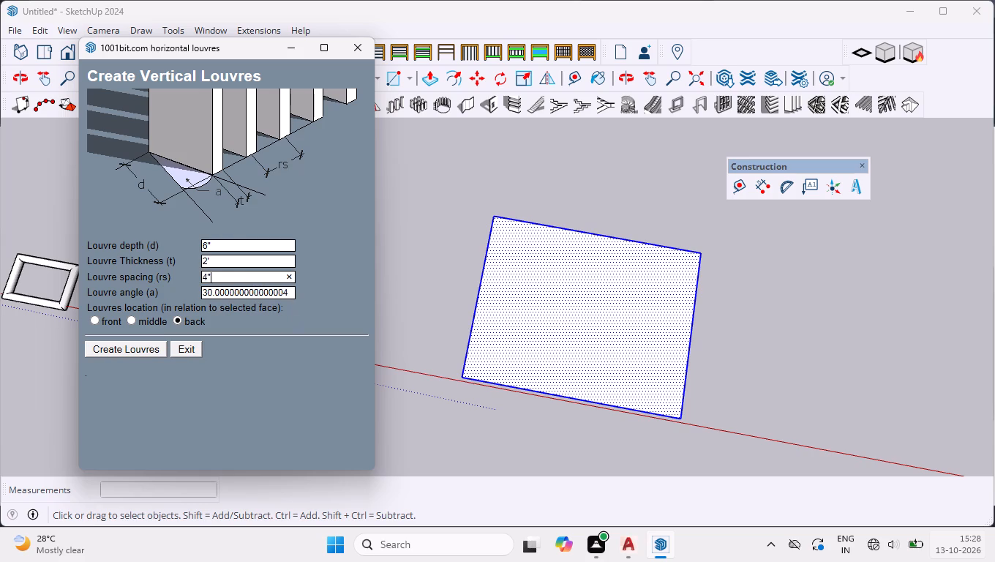
pyautogui.click(292, 292)
pyautogui.press('0')
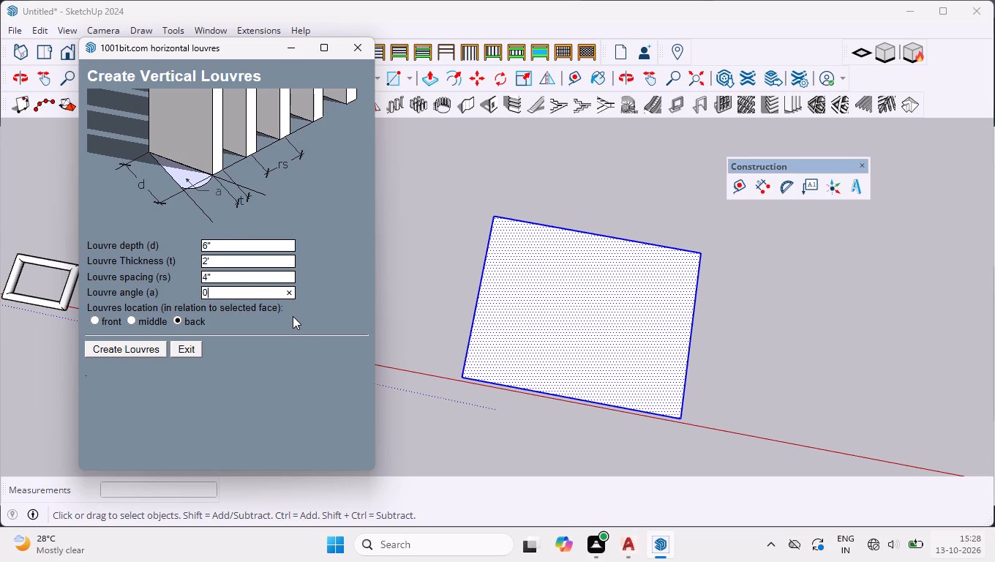
pyautogui.click(132, 318)
pyautogui.click(101, 349)
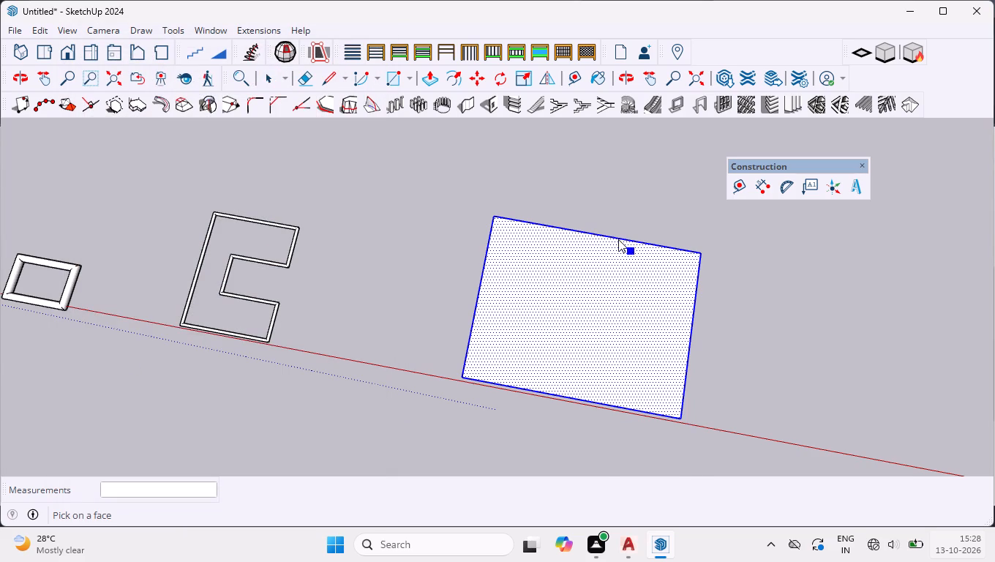
pyautogui.scroll(3, 618, 239)
pyautogui.click(593, 330)
# Examine the vertical louvres up close at the rectangle's corner near the red axis, from above and along their ends.
pyautogui.scroll(-4, 569, 282)
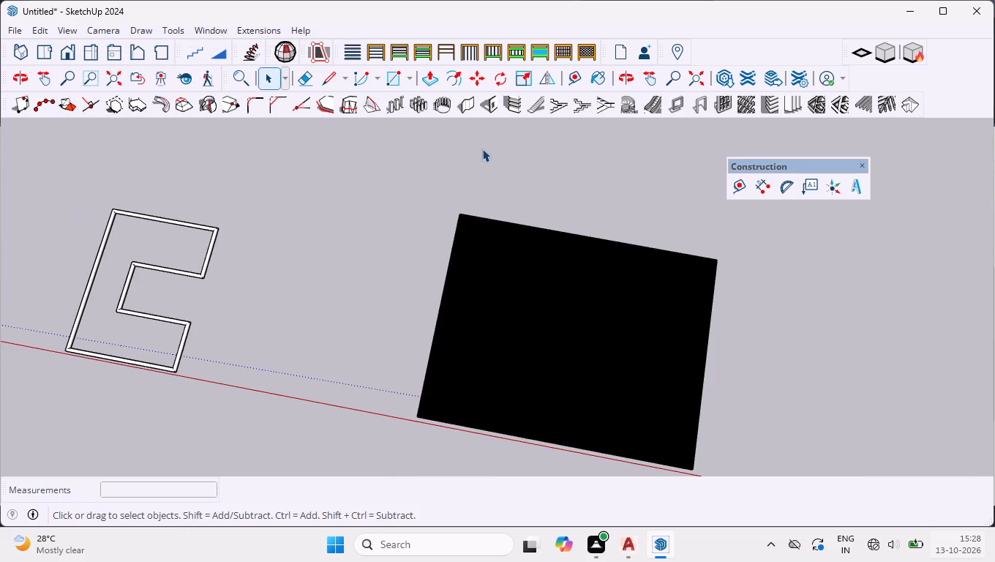
pyautogui.scroll(-4, 550, 280)
pyautogui.scroll(5, 563, 378)
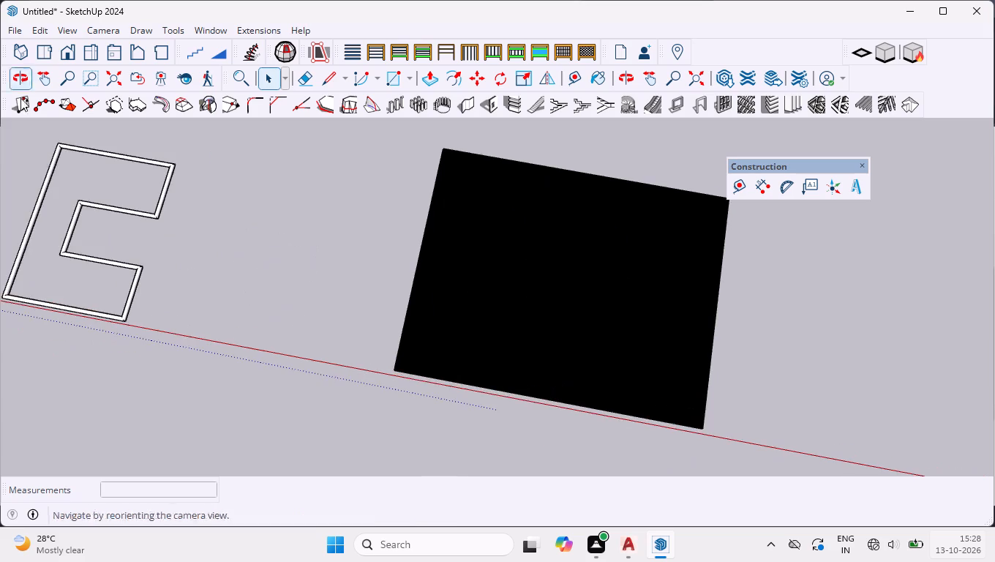
pyautogui.scroll(6, 157, 258)
pyautogui.scroll(-4, 413, 81)
pyautogui.scroll(-5, 472, 205)
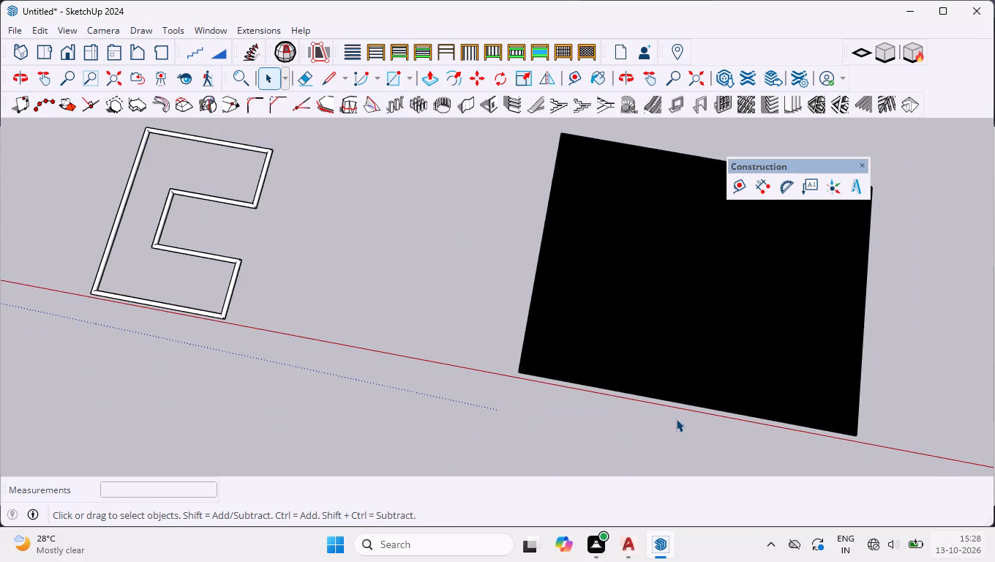
pyautogui.scroll(4, 673, 417)
pyautogui.scroll(5, 514, 318)
pyautogui.scroll(3, 506, 422)
pyautogui.scroll(5, 444, 330)
pyautogui.scroll(5, 316, 393)
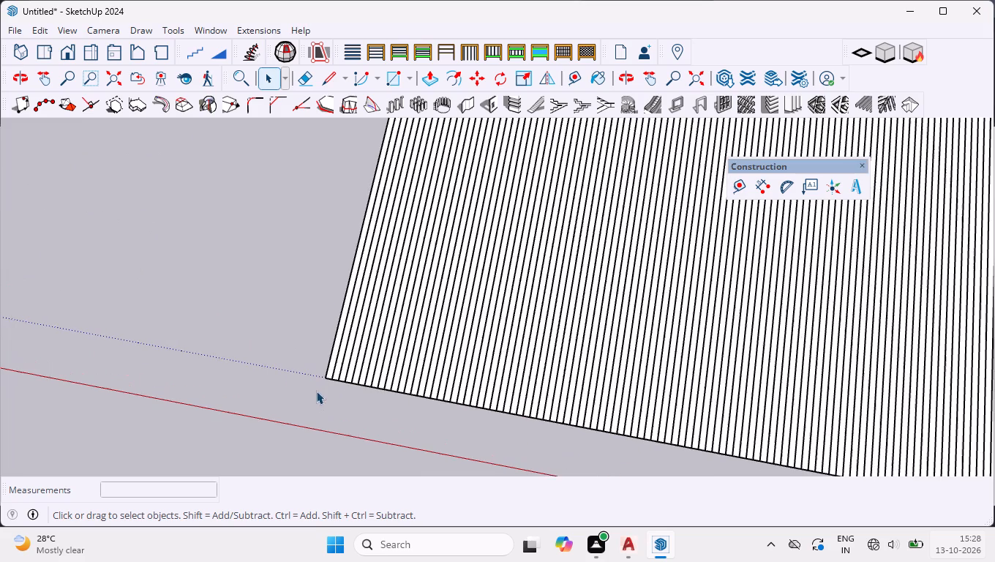
pyautogui.scroll(5, 354, 352)
pyautogui.scroll(20, 340, 389)
pyautogui.scroll(6, 340, 389)
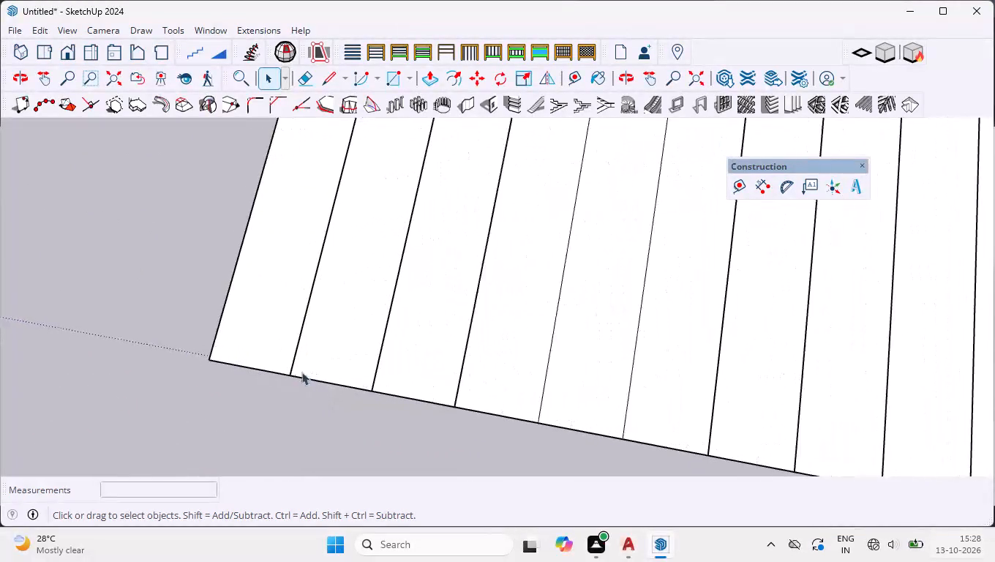
pyautogui.scroll(4, 301, 372)
pyautogui.moveTo(297, 367); pyautogui.dragTo(361, 190, button='middle')
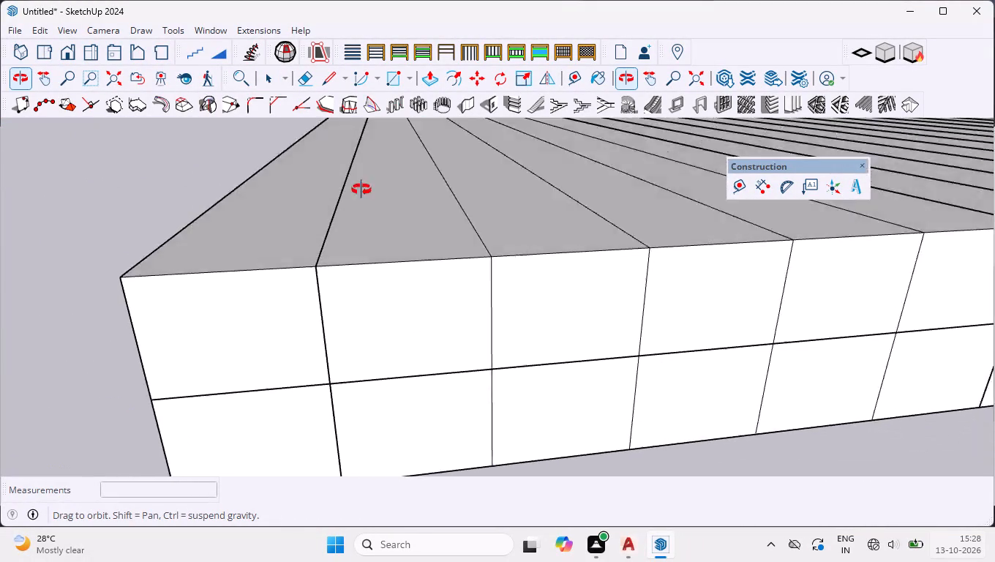
pyautogui.moveTo(361, 190); pyautogui.dragTo(414, 156, button='middle')
pyautogui.scroll(-18, 388, 184)
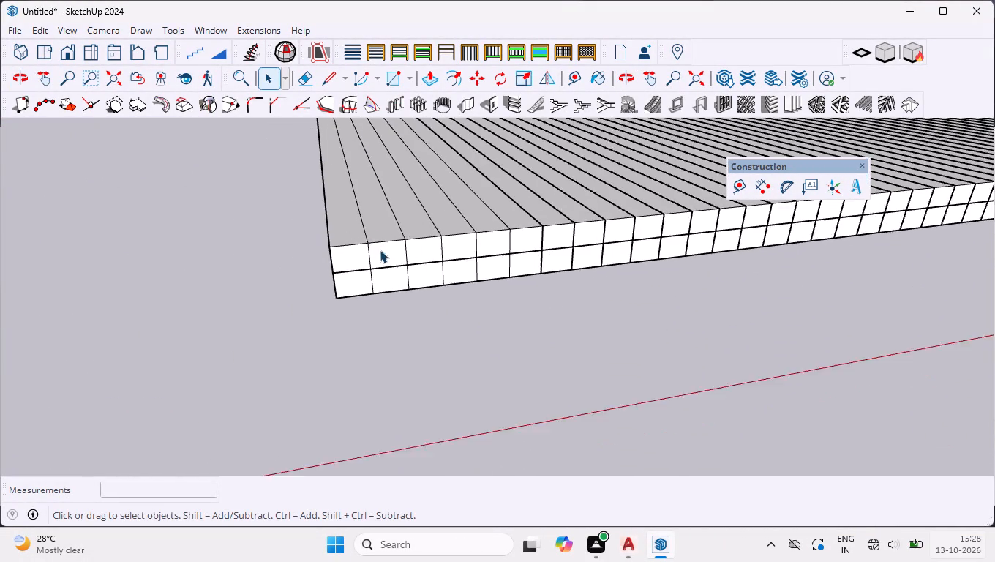
pyautogui.scroll(-17, 380, 250)
pyautogui.scroll(-8, 358, 294)
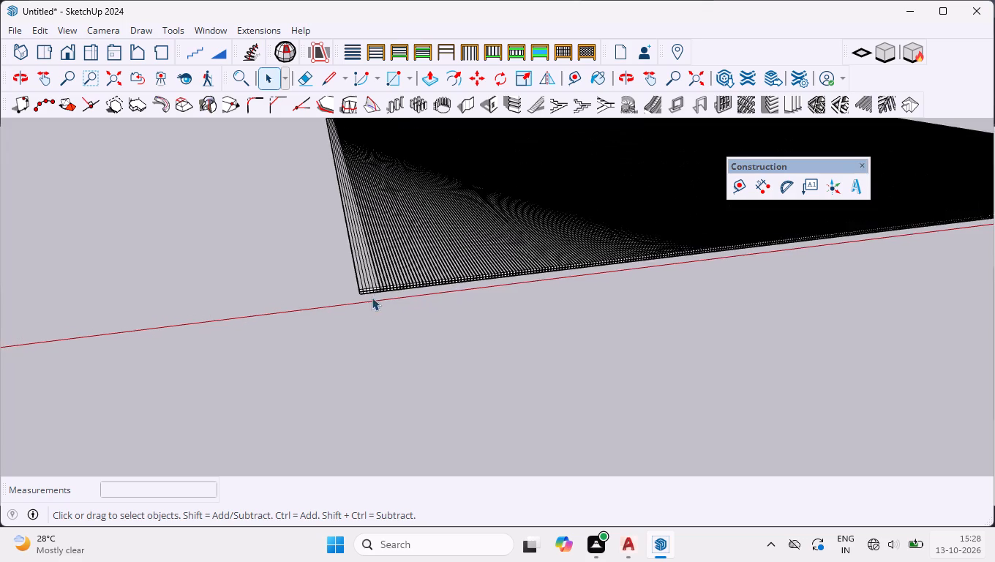
pyautogui.scroll(-6, 395, 335)
pyautogui.scroll(4, 397, 283)
pyautogui.scroll(5, 362, 367)
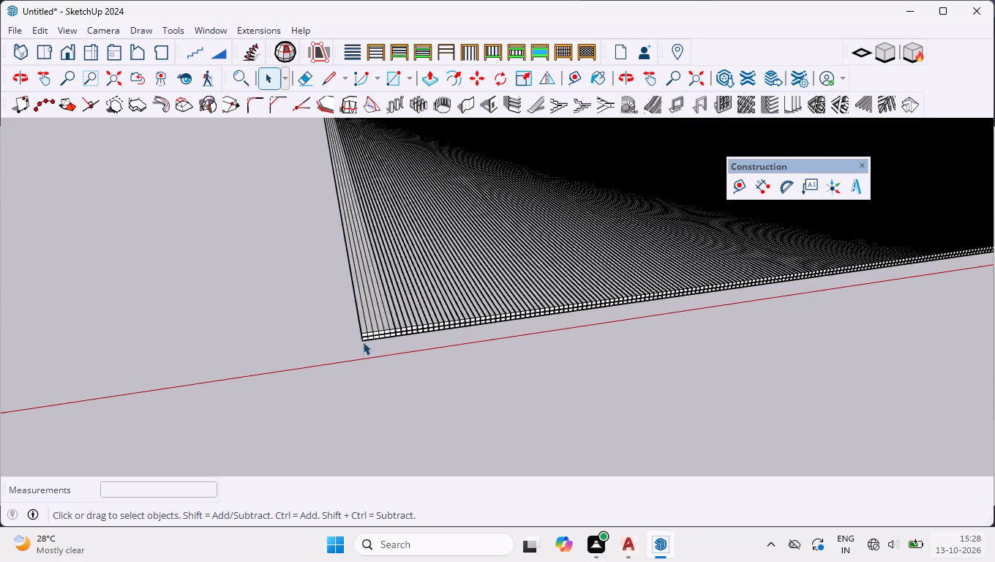
pyautogui.scroll(20, 363, 342)
pyautogui.scroll(9, 363, 342)
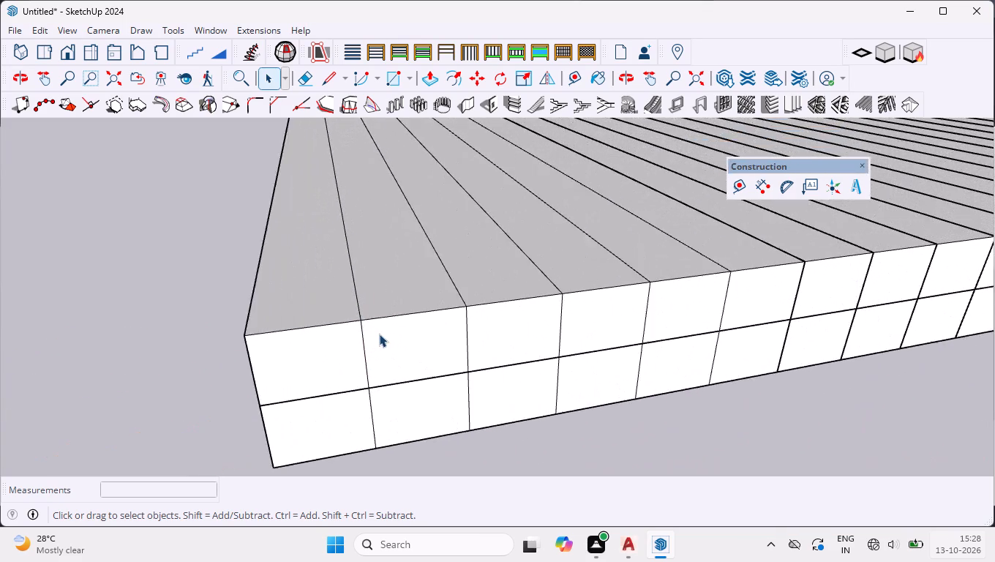
pyautogui.scroll(10, 379, 334)
pyautogui.moveTo(352, 340); pyautogui.dragTo(310, 75, button='middle')
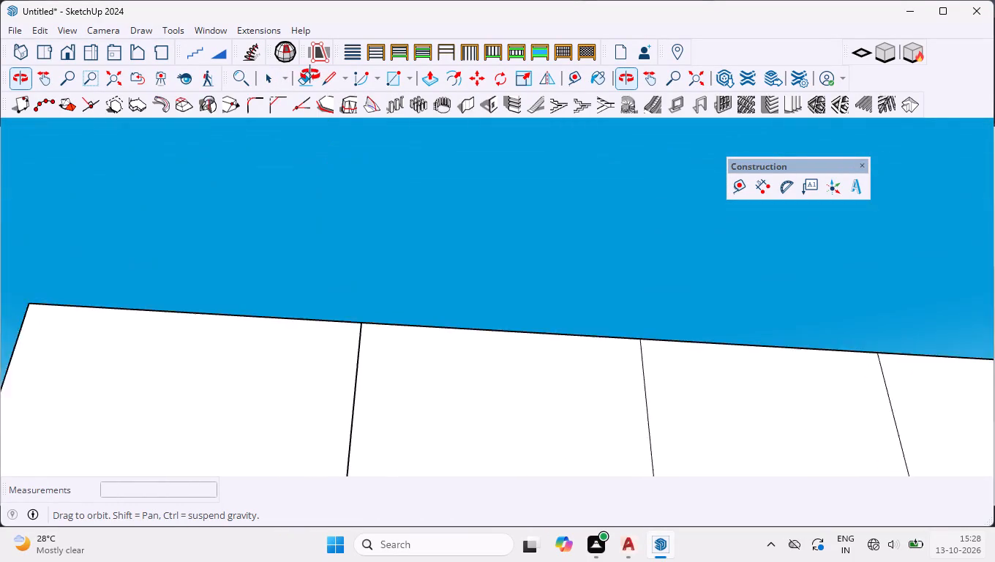
pyautogui.moveTo(310, 75); pyautogui.dragTo(290, 460, button='middle')
pyautogui.scroll(-9, 362, 272)
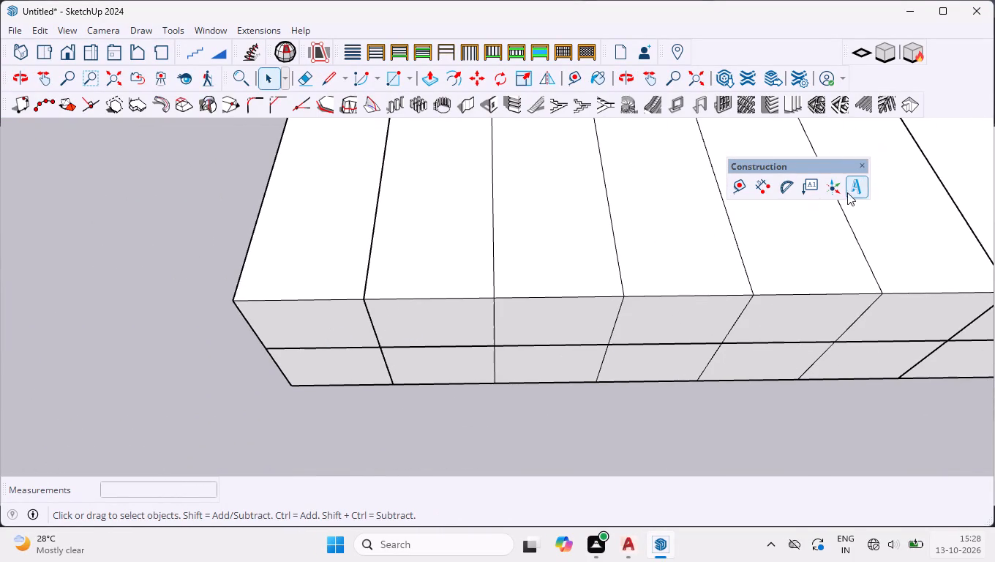
# Dimension the upper half of the end louvre's depth and the spacing between the next two louvre lines along the end face.
pyautogui.click(758, 185)
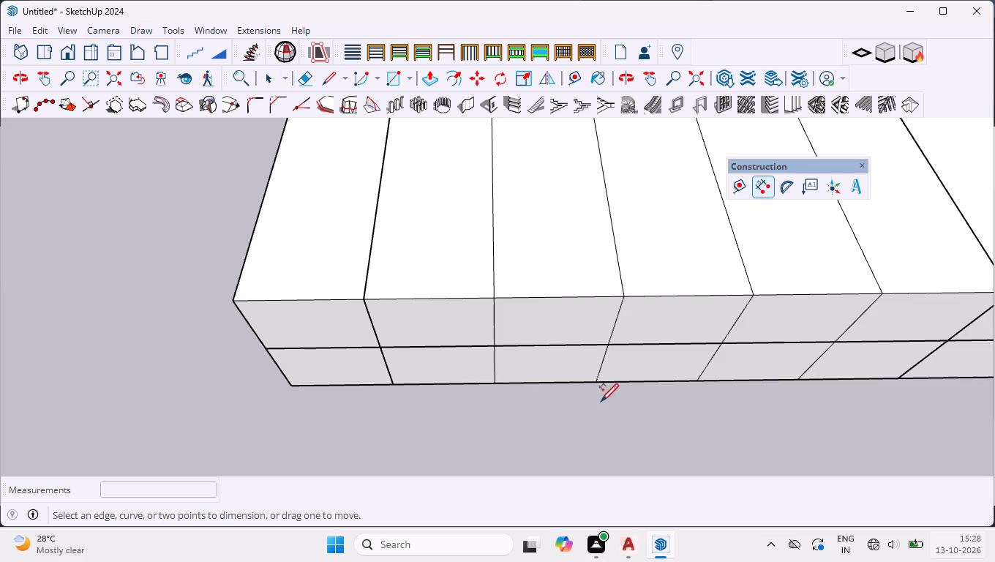
pyautogui.moveTo(566, 372); pyautogui.dragTo(568, 215, button='middle')
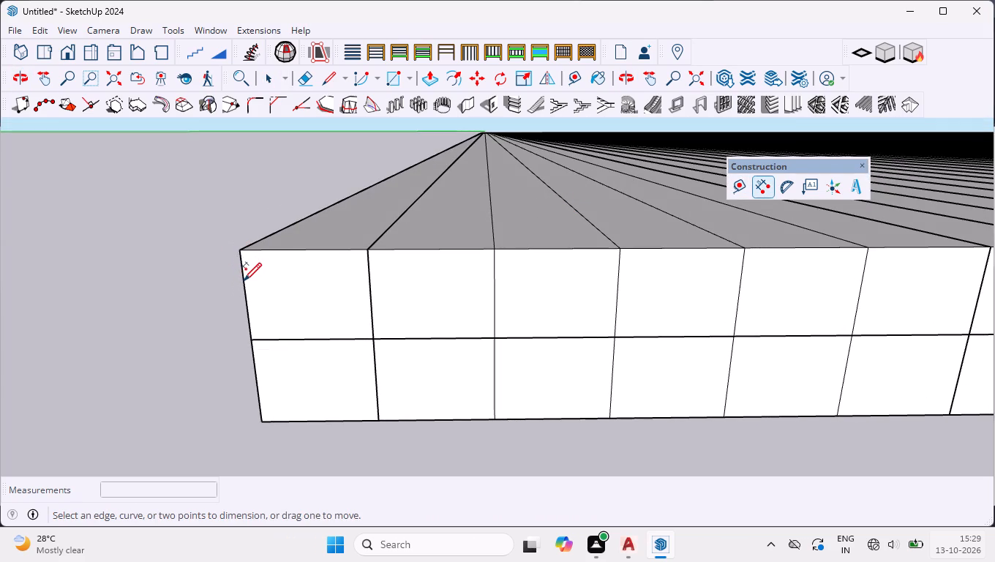
pyautogui.click(239, 252)
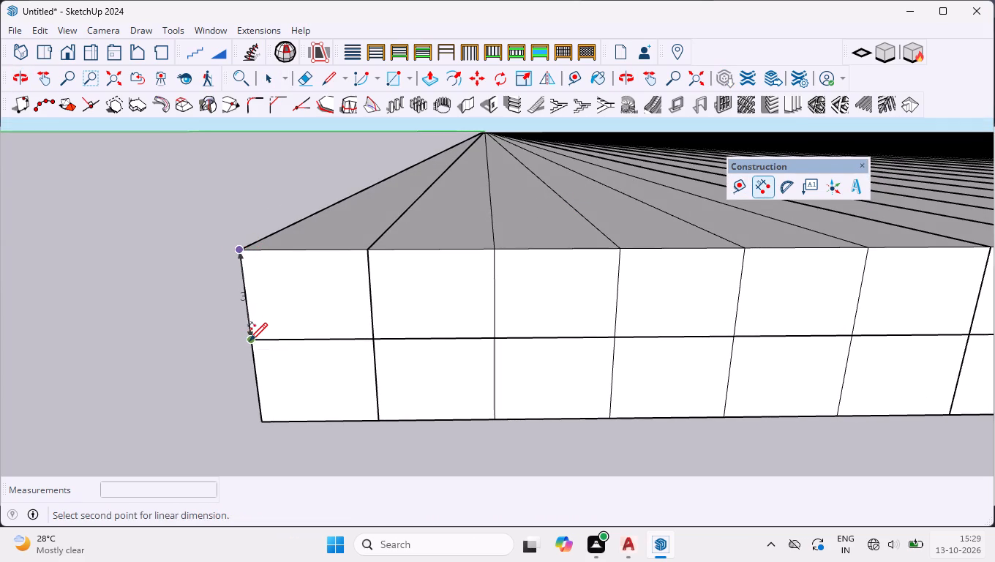
pyautogui.click(251, 340)
pyautogui.click(206, 334)
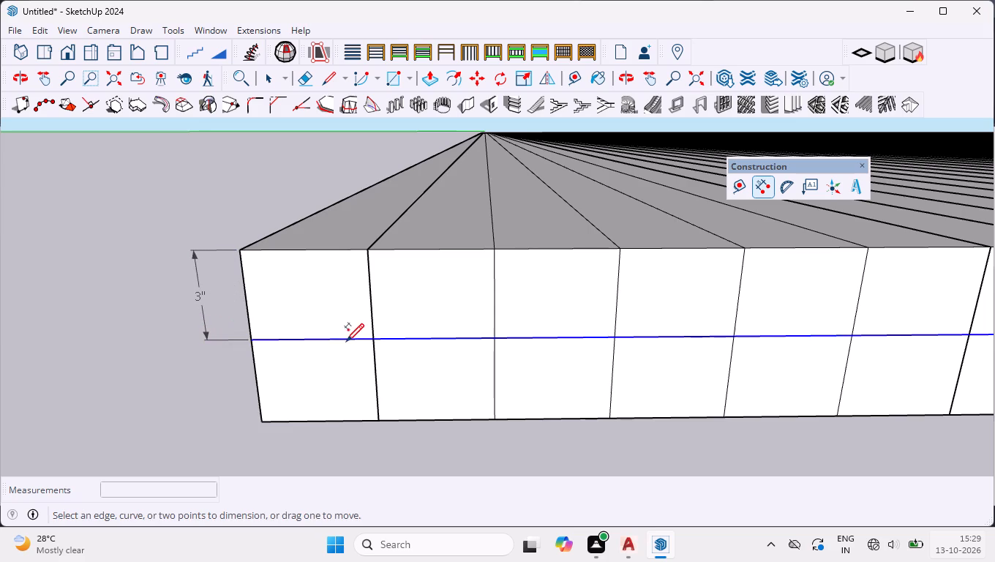
pyautogui.click(376, 334)
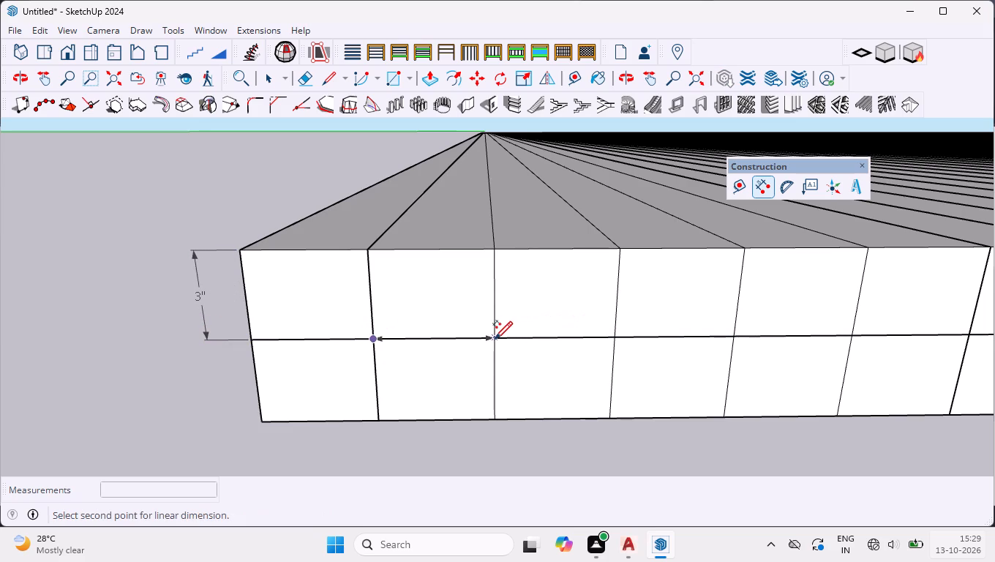
pyautogui.click(496, 334)
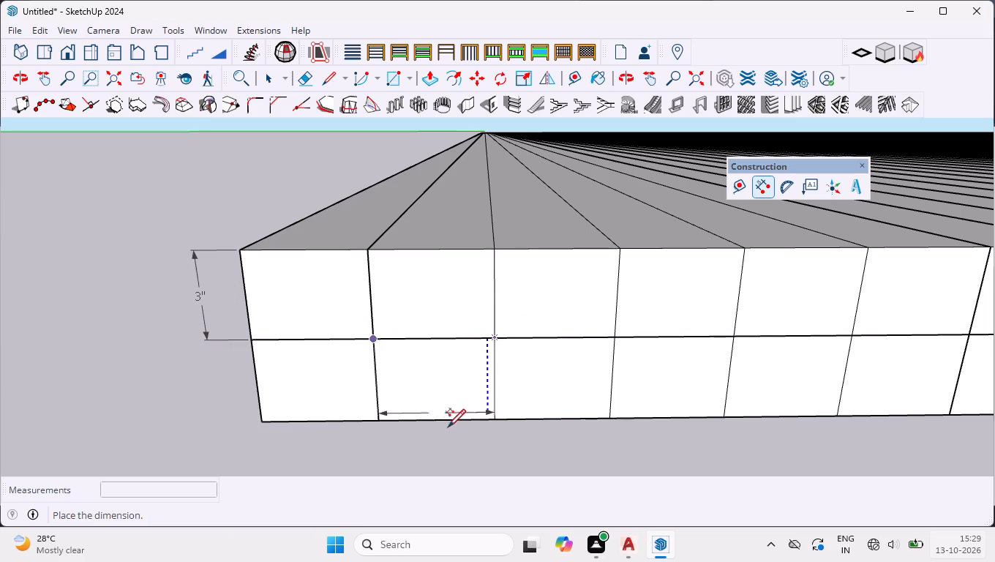
pyautogui.click(448, 443)
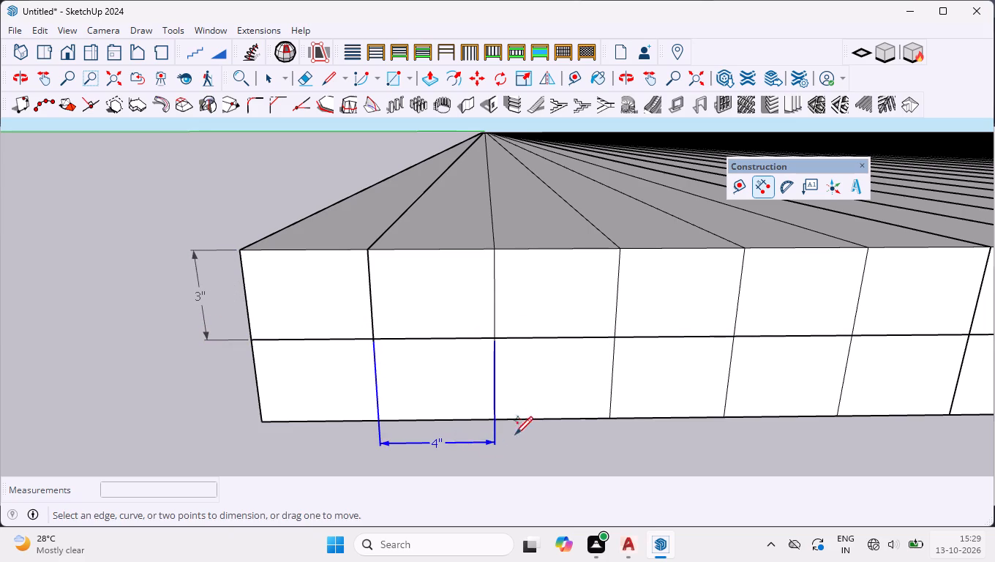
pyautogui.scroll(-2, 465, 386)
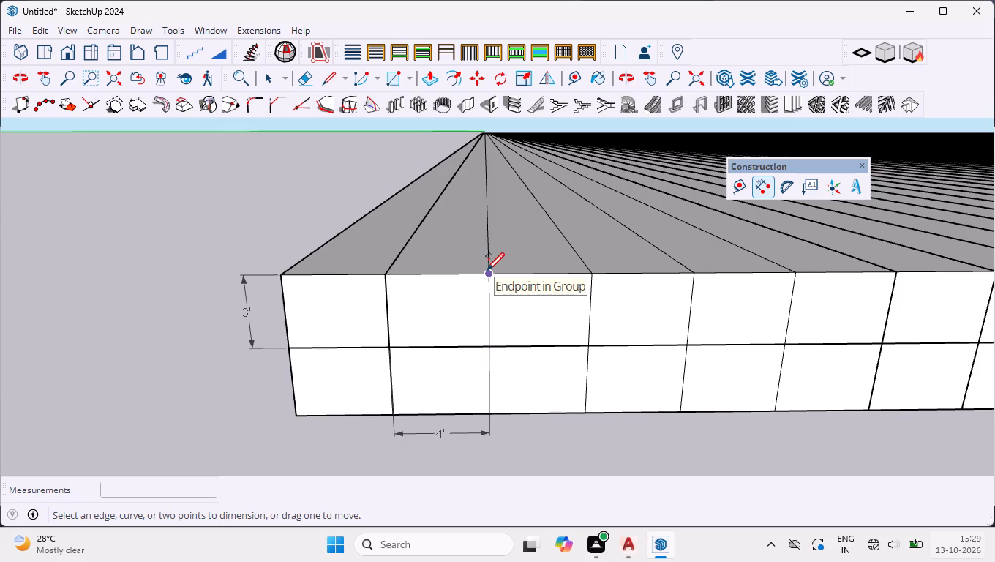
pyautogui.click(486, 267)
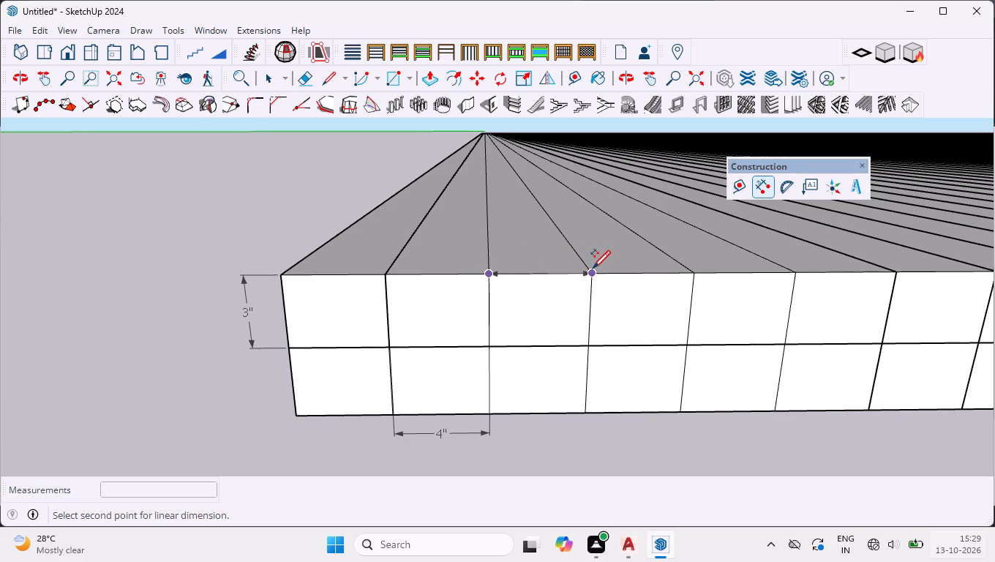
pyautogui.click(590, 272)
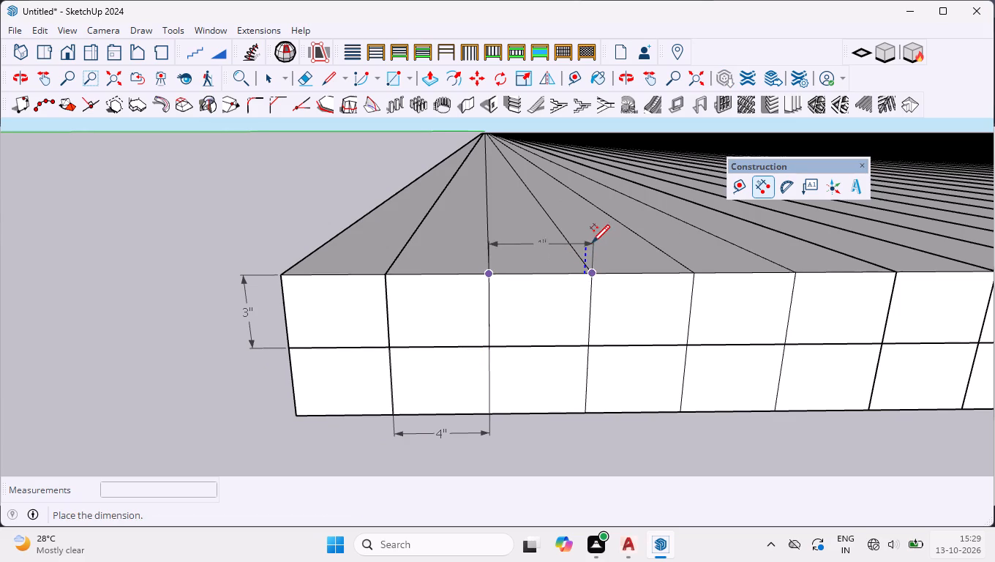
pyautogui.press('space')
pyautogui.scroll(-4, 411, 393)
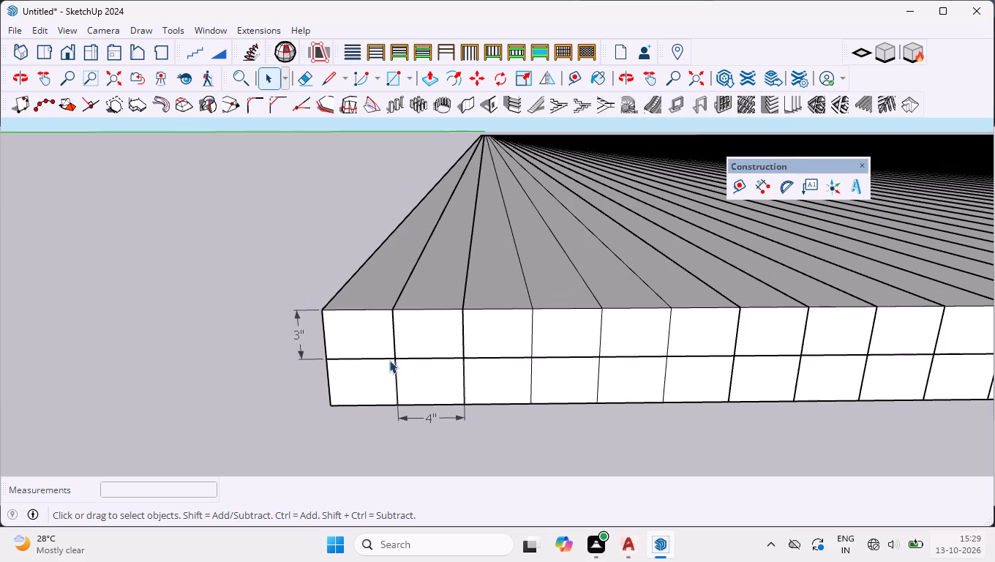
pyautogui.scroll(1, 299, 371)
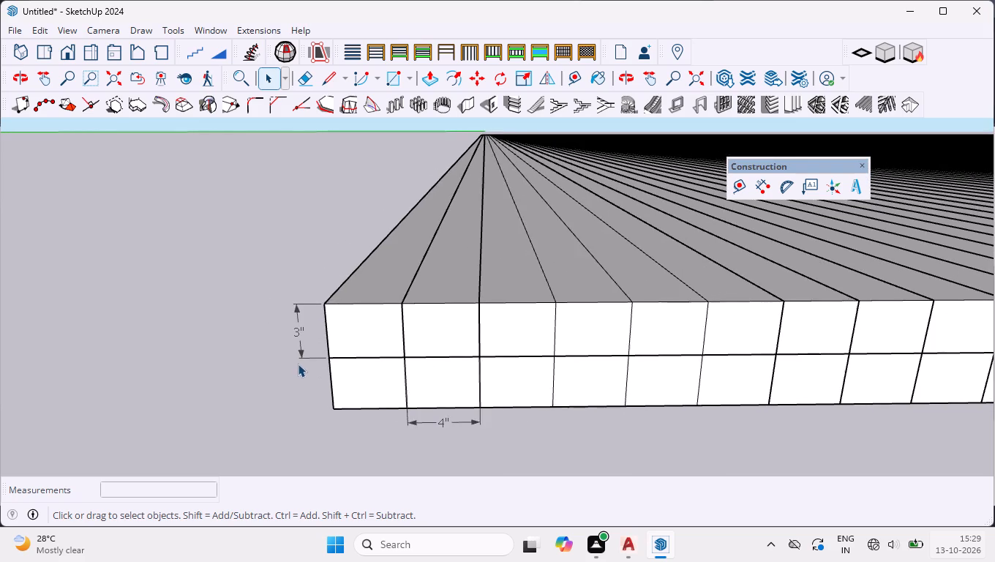
# Delete the large louvred rectangle together with its depth and spacing dimensions.
pyautogui.scroll(-6, 298, 362)
pyautogui.moveTo(303, 365); pyautogui.dragTo(801, 301, button='middle')
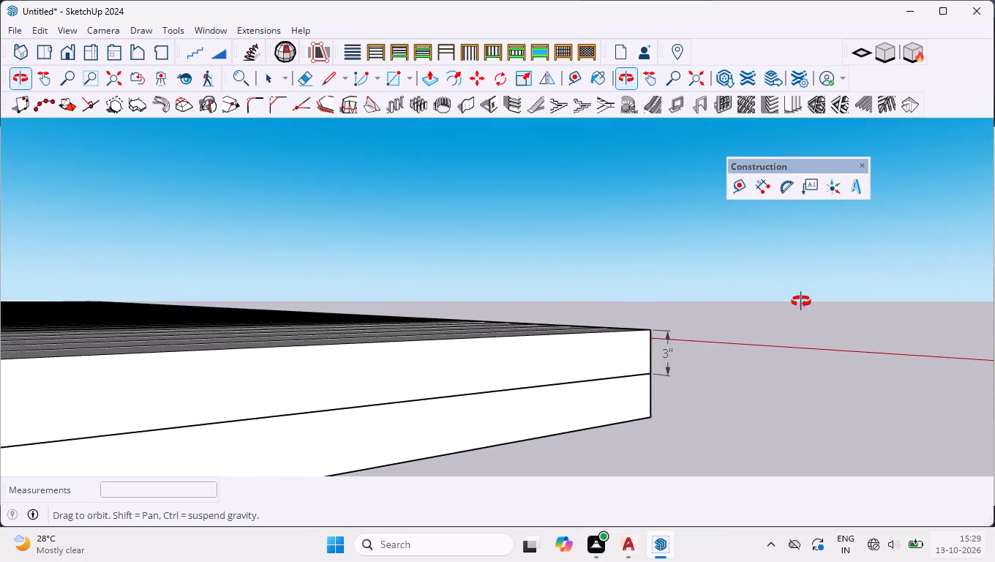
pyautogui.moveTo(801, 301); pyautogui.dragTo(356, 376, button='middle')
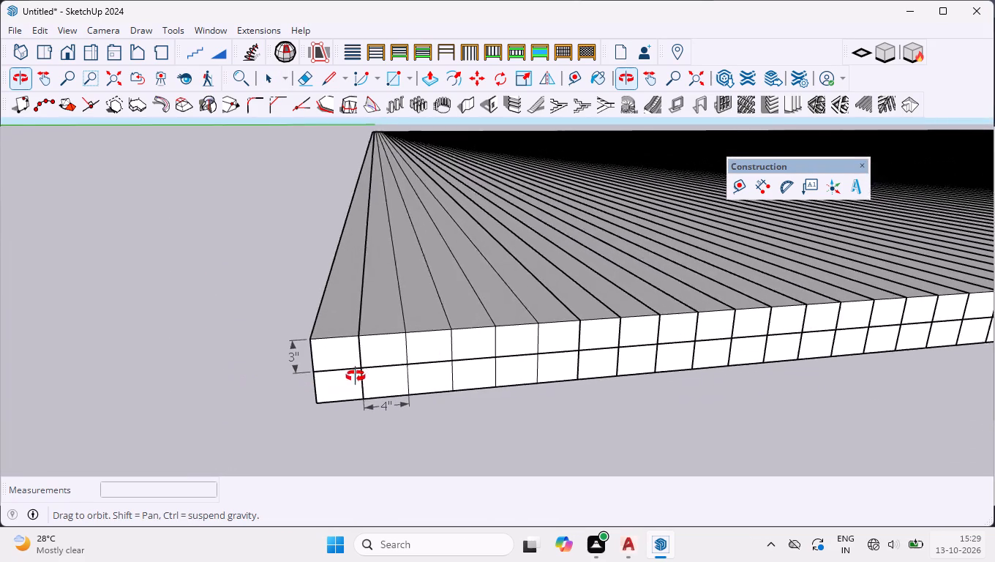
pyautogui.moveTo(356, 376); pyautogui.dragTo(487, 394, button='middle')
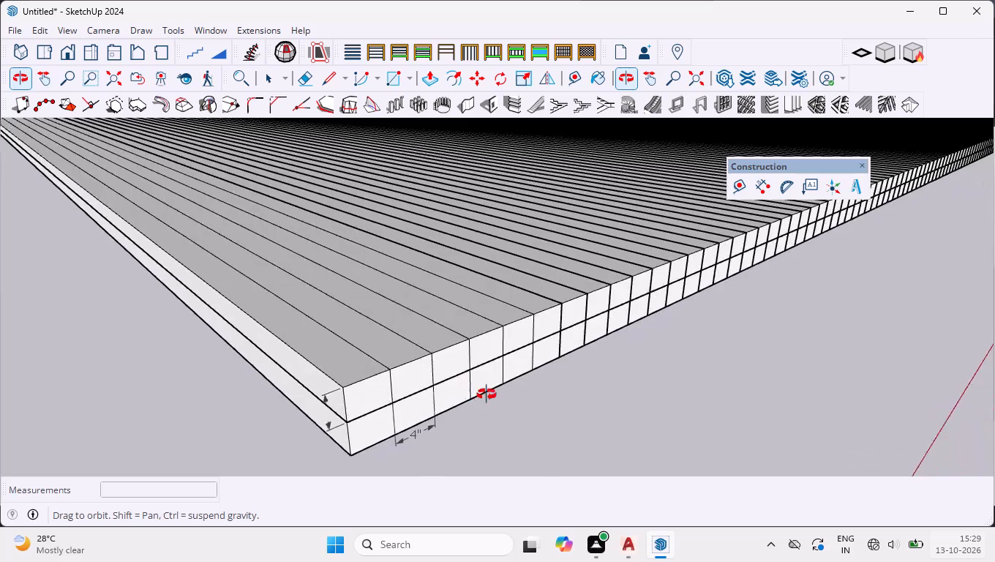
pyautogui.moveTo(487, 394); pyautogui.dragTo(626, 370, button='middle')
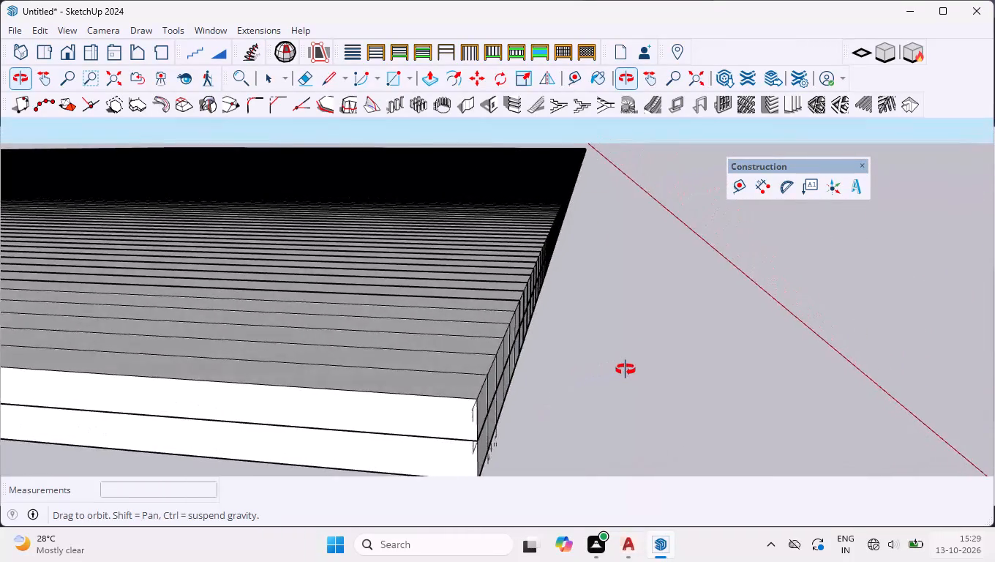
pyautogui.moveTo(626, 370); pyautogui.dragTo(686, 389, button='middle')
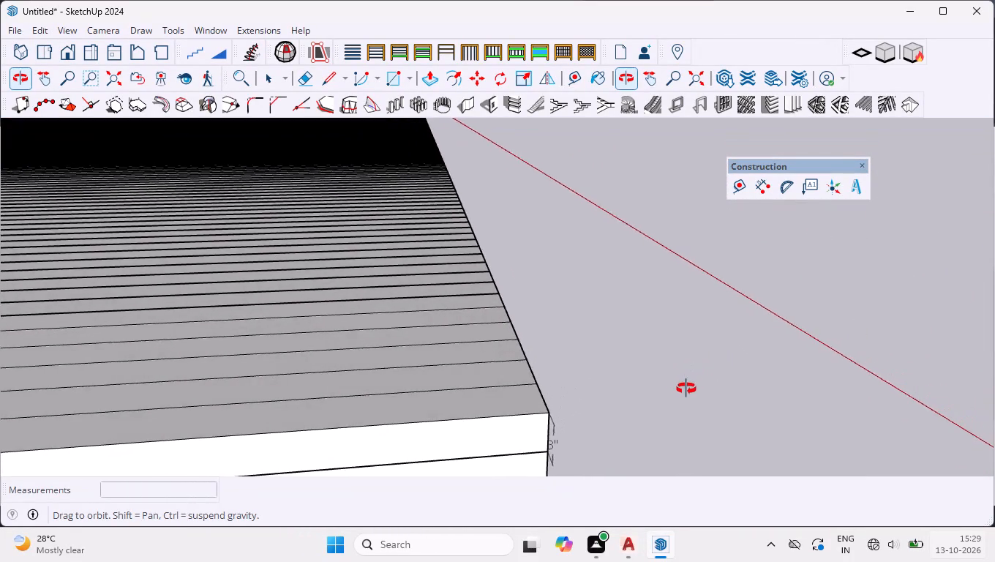
pyautogui.moveTo(686, 389); pyautogui.dragTo(672, 388, button='middle')
pyautogui.scroll(-7, 405, 321)
pyautogui.moveTo(576, 416); pyautogui.dragTo(296, 260)
pyautogui.press('Delete')
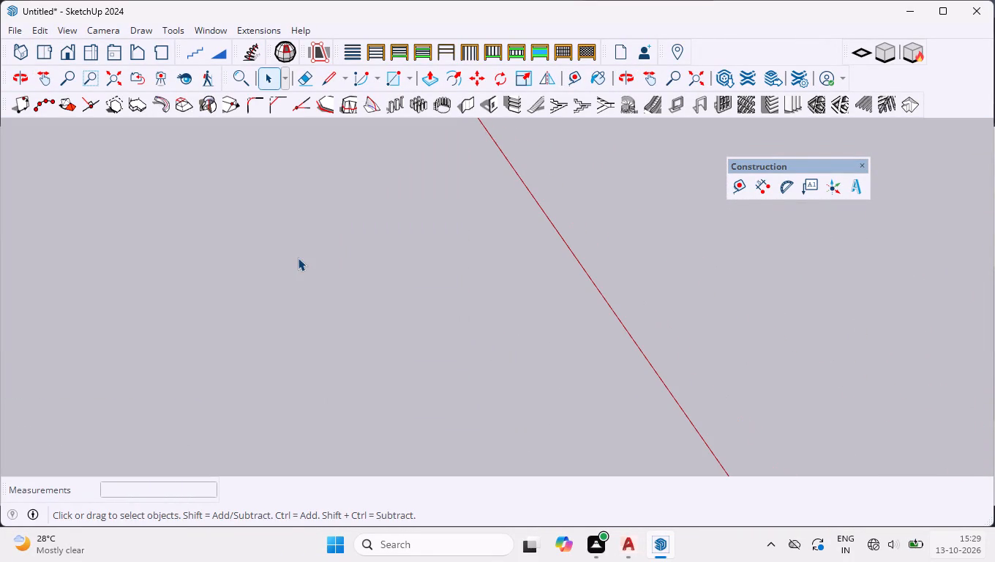
# Close the floating Construction toolbar.
pyautogui.click(862, 165)
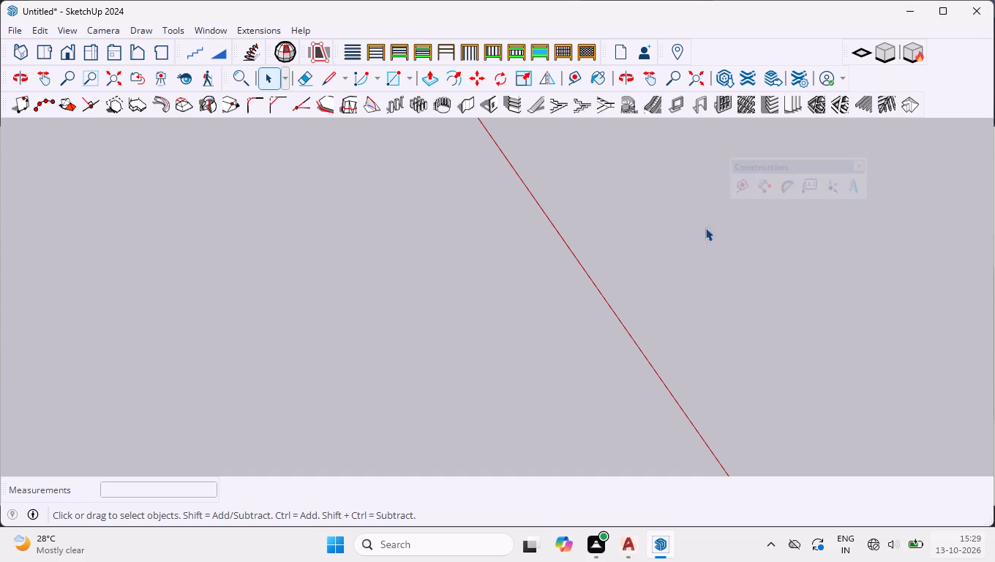
# Delete the loose open path of lines next to the red axis, beyond the C-shaped tubular frame.
pyautogui.scroll(-18, 596, 294)
pyautogui.scroll(-10, 491, 323)
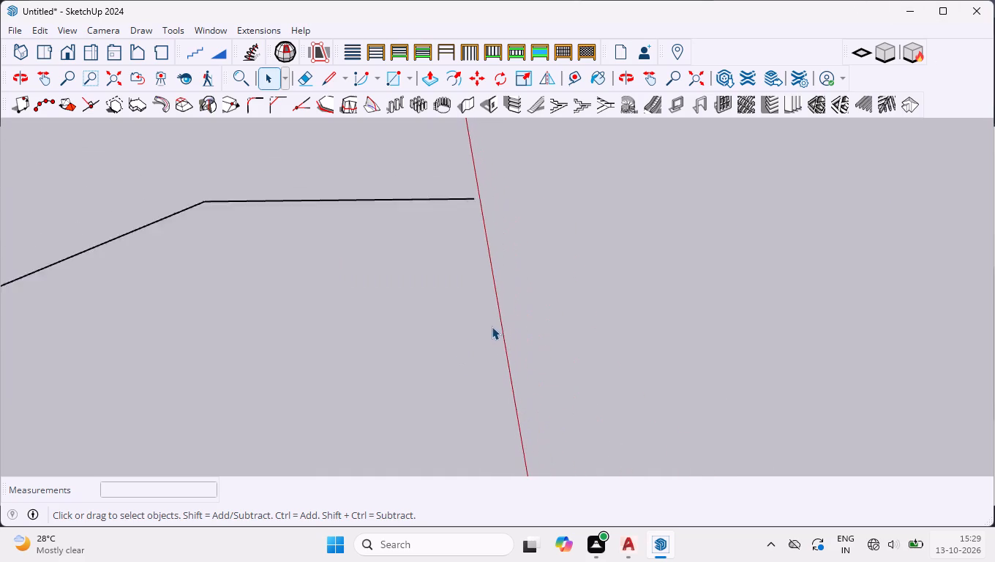
pyautogui.moveTo(505, 350); pyautogui.dragTo(122, 512, button='middle')
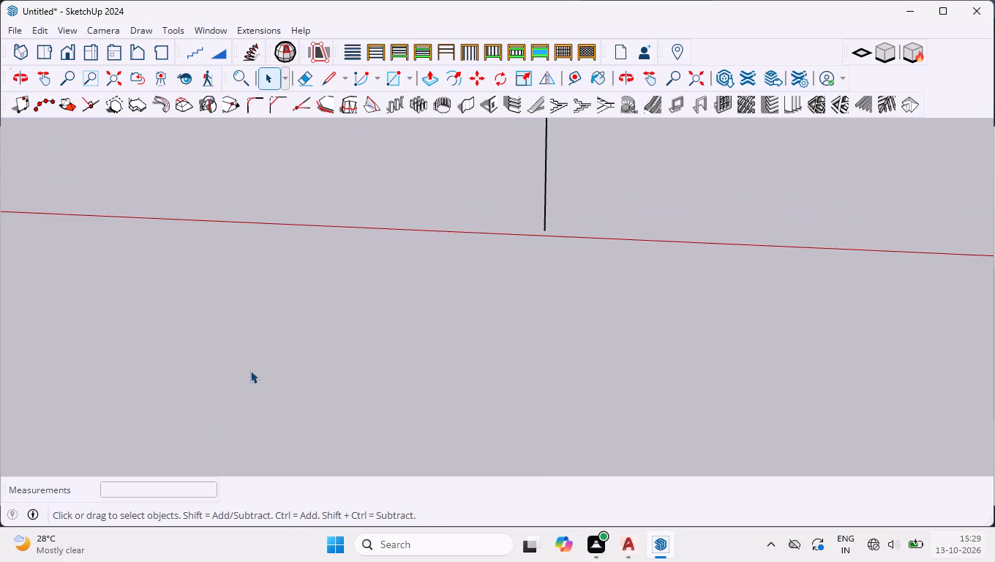
pyautogui.scroll(-5, 253, 372)
pyautogui.moveTo(551, 323); pyautogui.dragTo(159, 61)
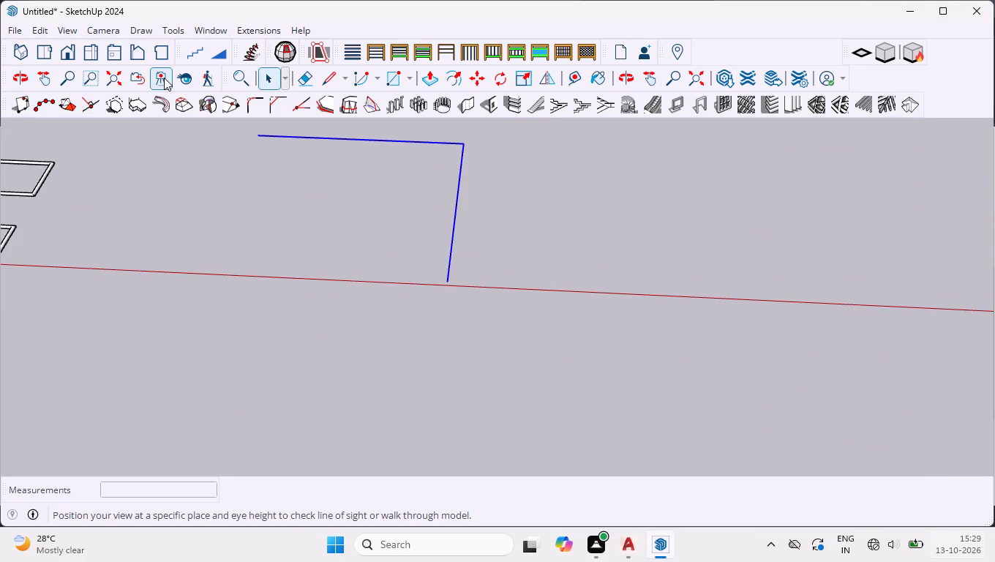
pyautogui.press('Delete')
# Examine the mitred corner of the rectangular tubular frame up close from several angles.
pyautogui.scroll(-15, 743, 506)
pyautogui.scroll(-5, 530, 370)
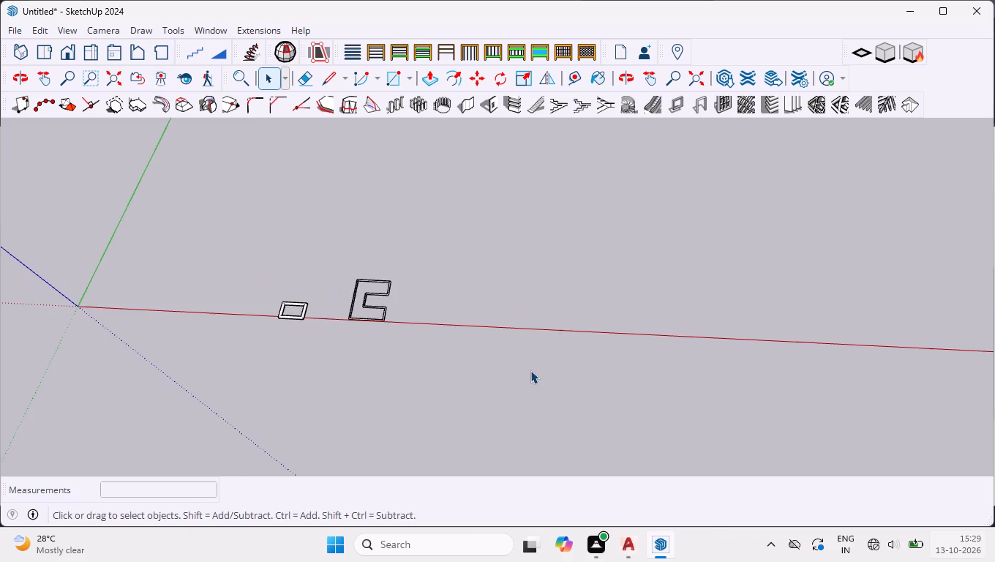
pyautogui.scroll(4, 242, 340)
pyautogui.scroll(8, 362, 268)
pyautogui.scroll(5, 265, 356)
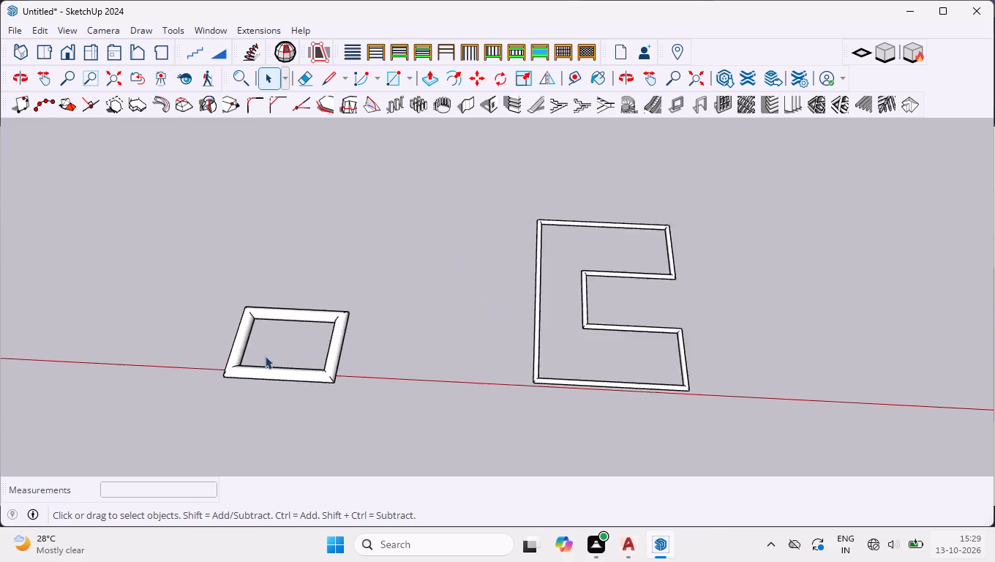
pyautogui.scroll(16, 261, 312)
pyautogui.scroll(5, 244, 301)
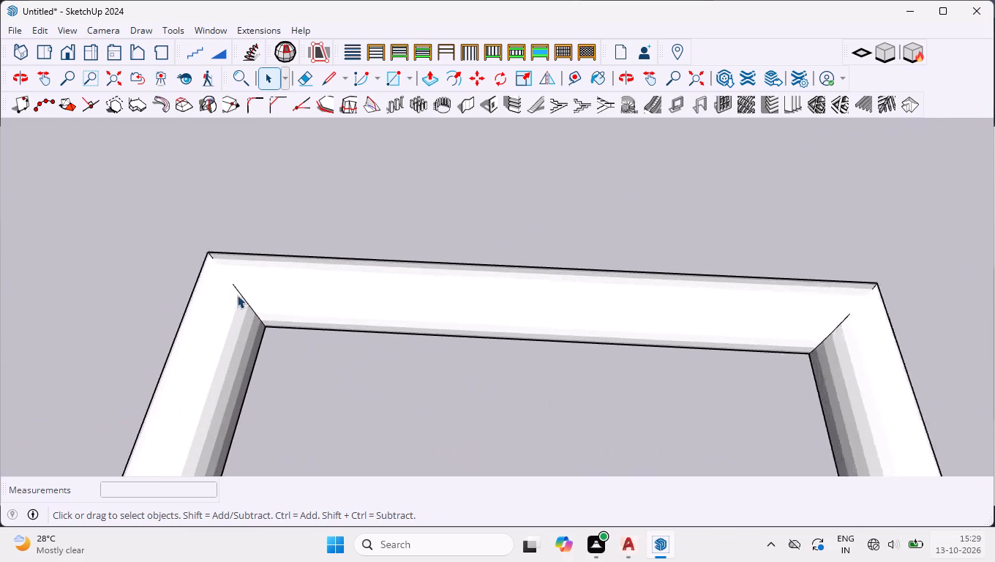
pyautogui.scroll(5, 194, 279)
pyautogui.moveTo(201, 273); pyautogui.dragTo(656, 125, button='middle')
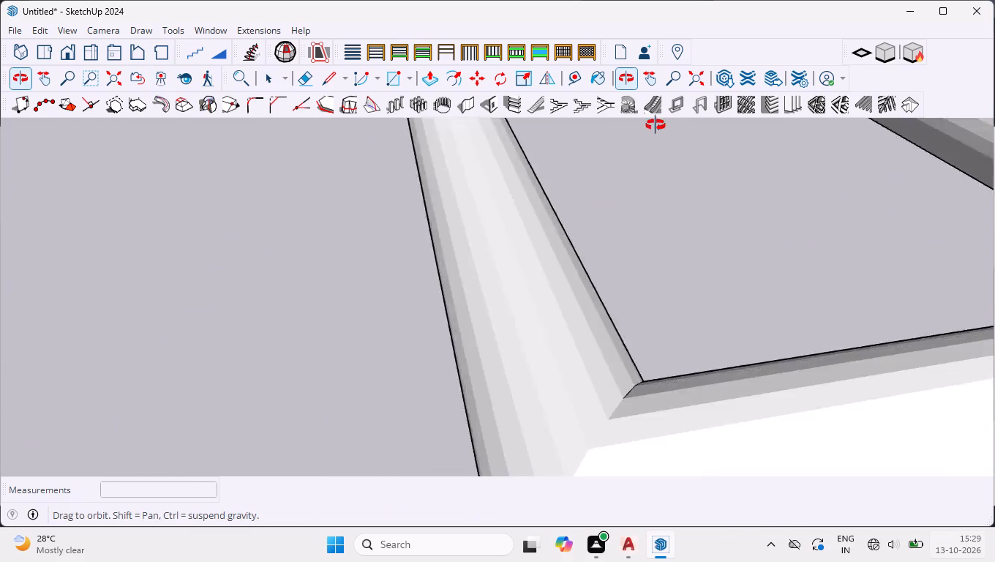
pyautogui.moveTo(656, 125); pyautogui.dragTo(266, 121, button='middle')
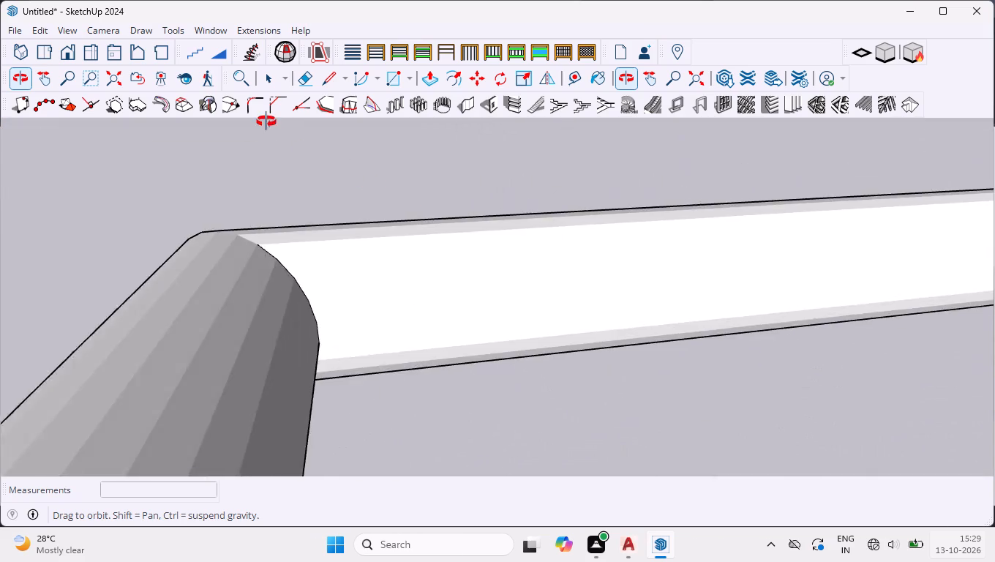
pyautogui.moveTo(266, 121); pyautogui.dragTo(254, 111, button='middle')
pyautogui.scroll(-5, 289, 173)
pyautogui.scroll(5, 263, 203)
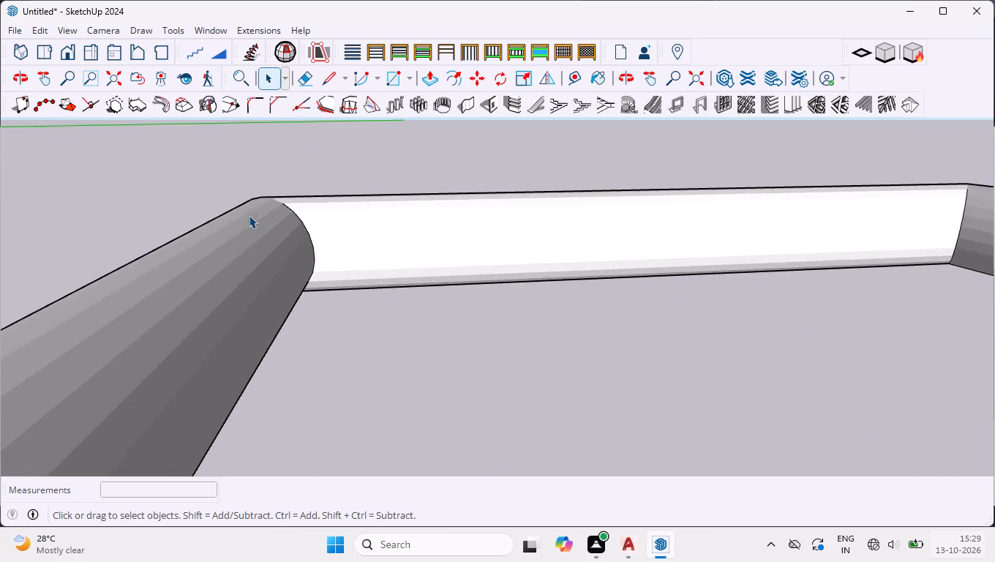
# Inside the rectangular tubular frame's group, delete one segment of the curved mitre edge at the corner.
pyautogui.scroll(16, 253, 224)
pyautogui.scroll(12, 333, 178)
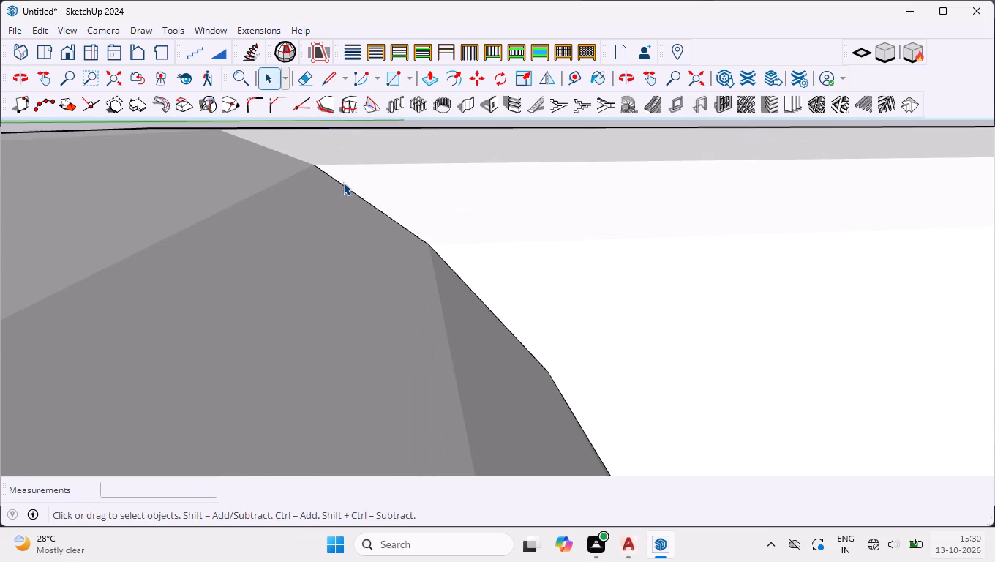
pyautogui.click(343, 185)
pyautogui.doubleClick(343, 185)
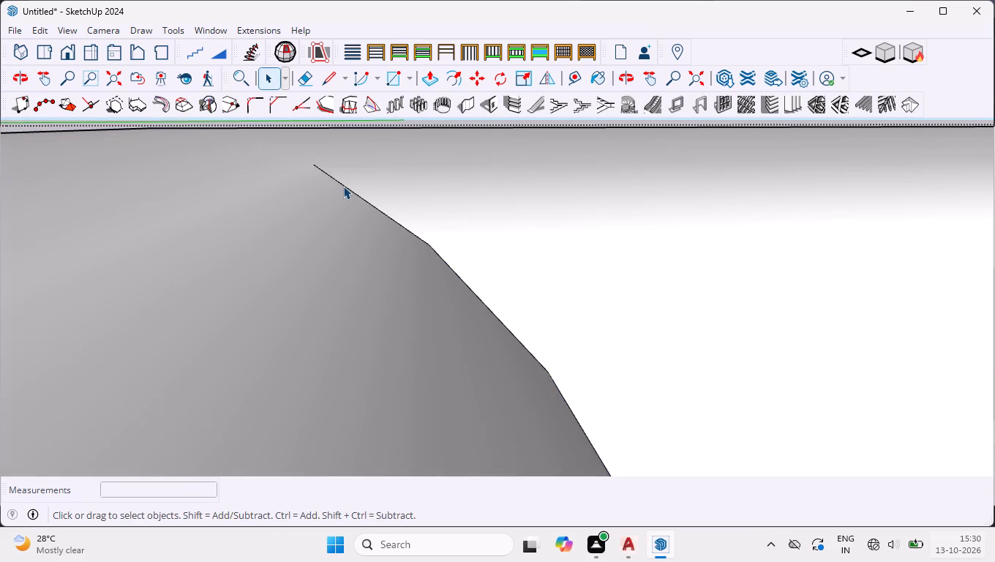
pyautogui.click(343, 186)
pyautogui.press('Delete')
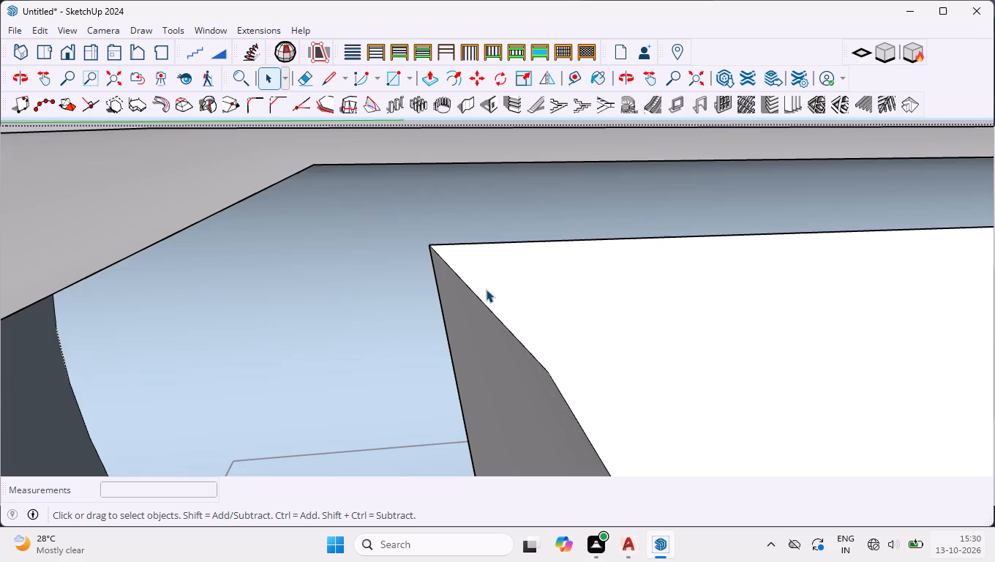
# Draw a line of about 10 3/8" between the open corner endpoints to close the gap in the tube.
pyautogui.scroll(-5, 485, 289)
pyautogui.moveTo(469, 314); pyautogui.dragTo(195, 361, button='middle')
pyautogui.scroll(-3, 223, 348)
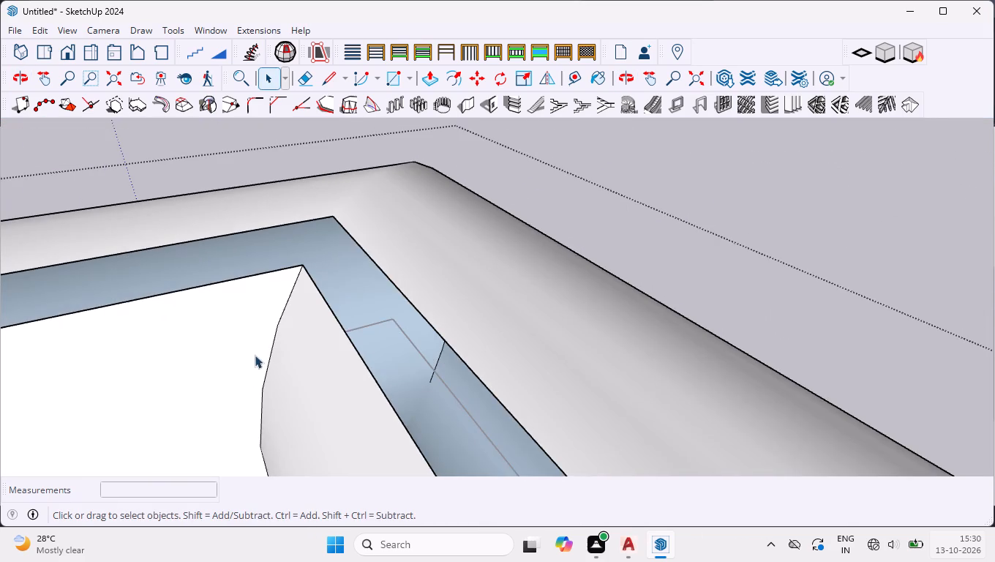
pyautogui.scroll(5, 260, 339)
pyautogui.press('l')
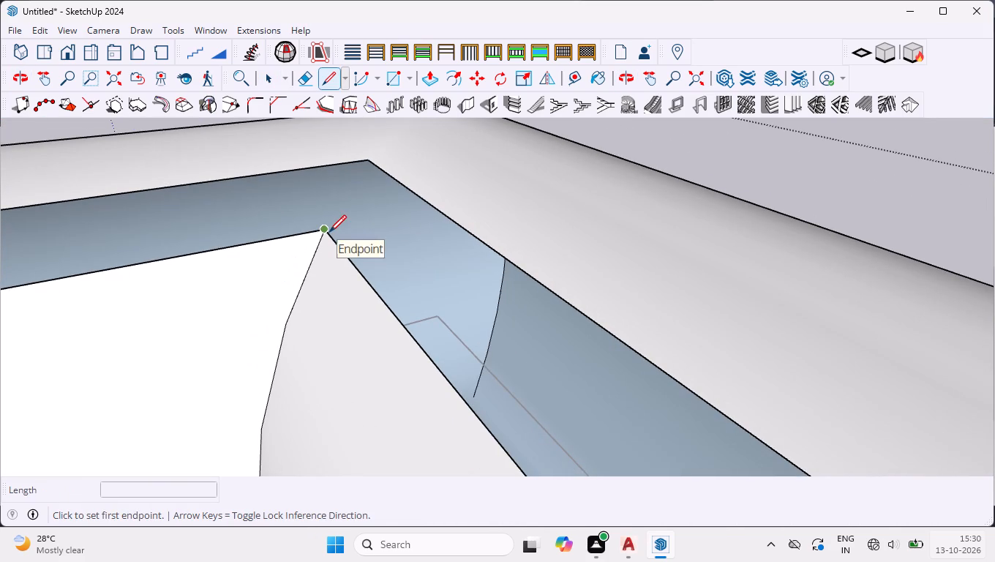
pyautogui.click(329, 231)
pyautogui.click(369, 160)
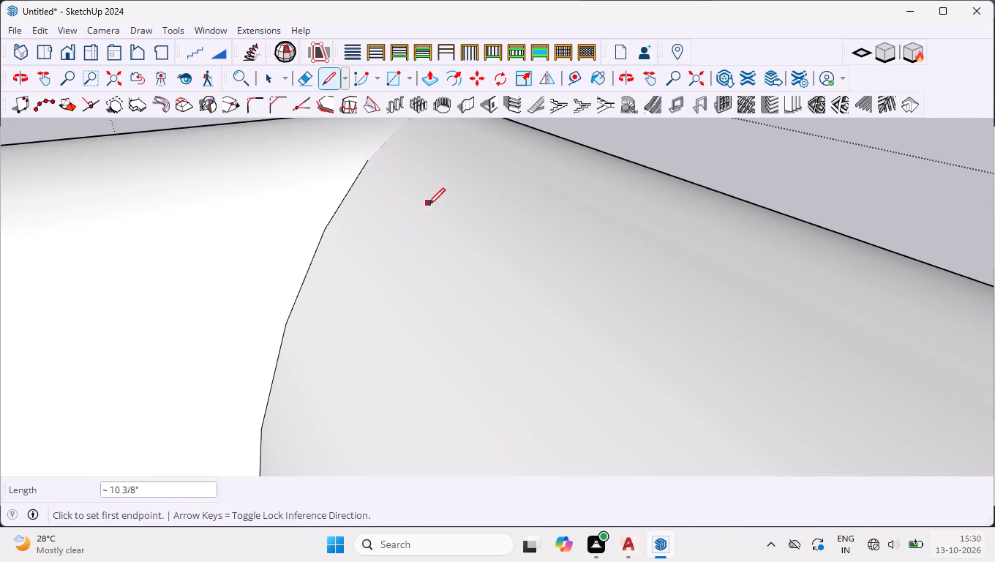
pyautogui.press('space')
# Leave the group and delete the rectangular tubular frame and its leftover line beside the red axis.
pyautogui.scroll(-20, 424, 220)
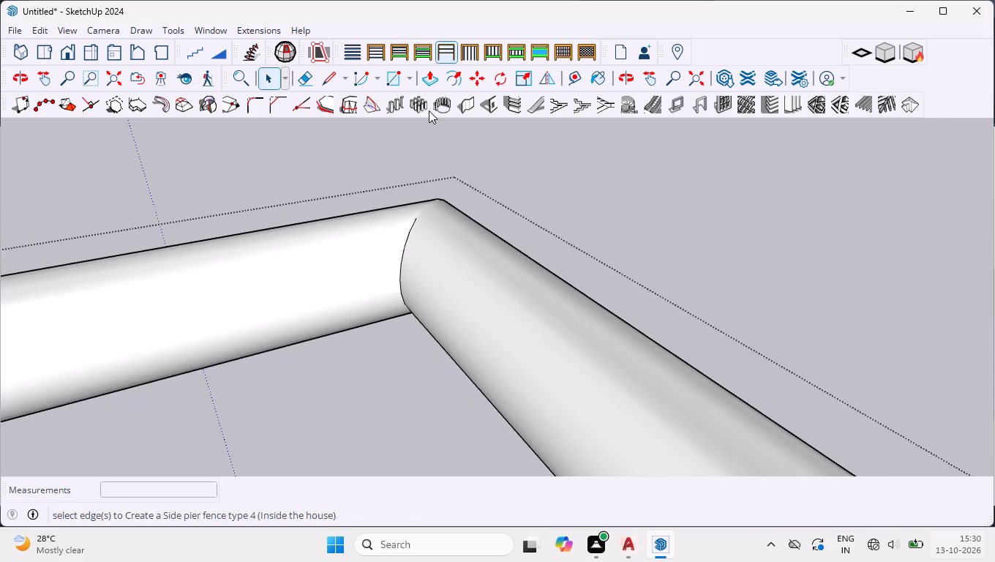
pyautogui.scroll(-4, 346, 403)
pyautogui.scroll(-10, 326, 257)
pyautogui.scroll(-8, 372, 199)
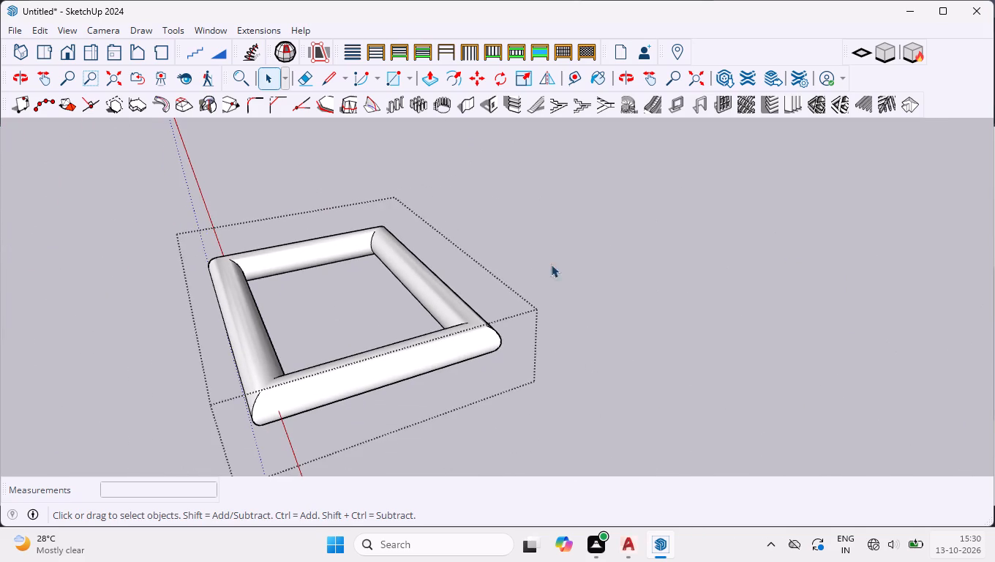
pyautogui.click(568, 261)
pyautogui.moveTo(568, 409); pyautogui.dragTo(247, 201)
pyautogui.press('Delete')
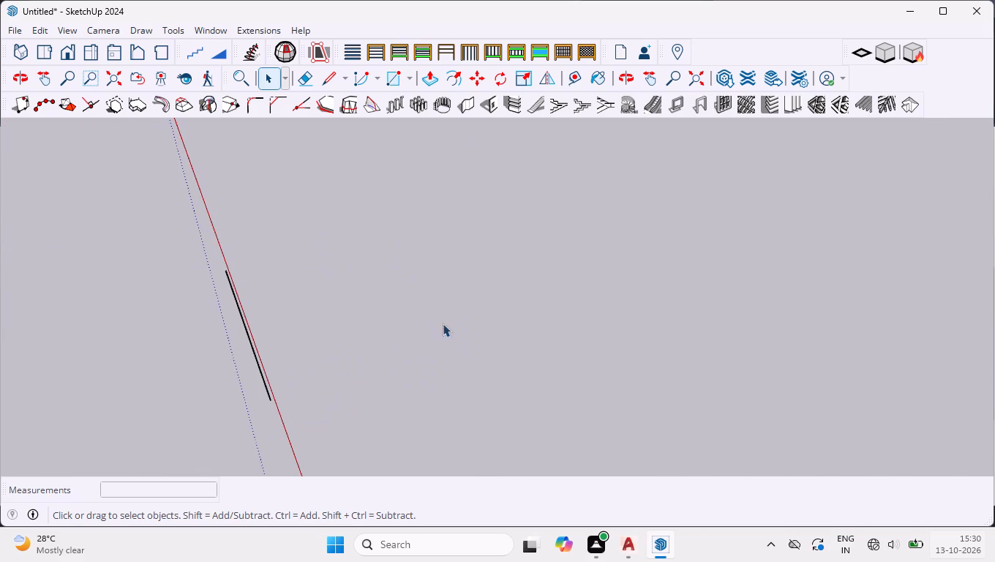
pyautogui.moveTo(413, 419); pyautogui.dragTo(29, 255)
pyautogui.press('Delete')
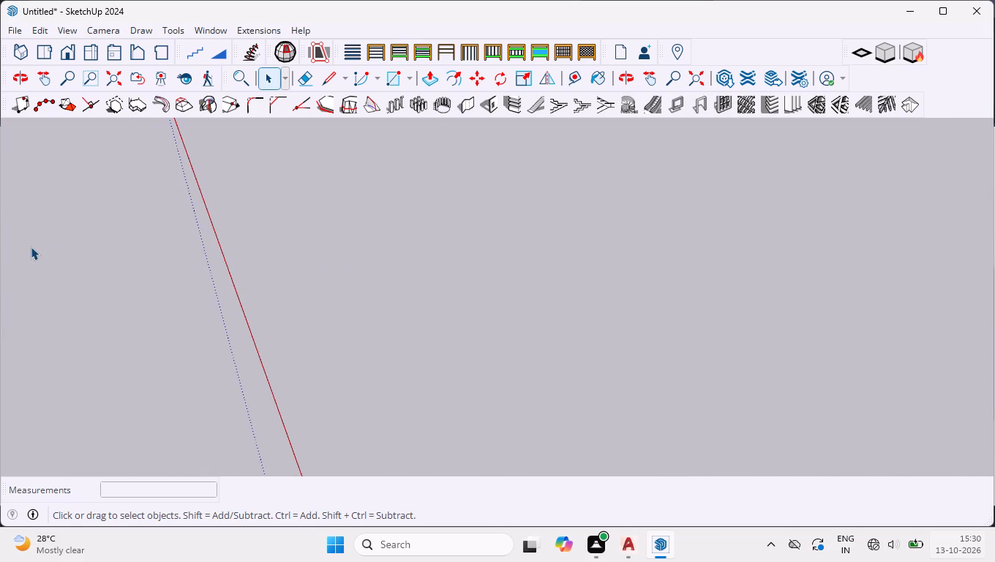
# Delete the C-shaped tubular frame and the path lines left underneath it.
pyautogui.scroll(-15, 383, 322)
pyautogui.moveTo(617, 397); pyautogui.dragTo(509, 234)
pyautogui.press('Delete')
pyautogui.moveTo(621, 443); pyautogui.dragTo(250, 228)
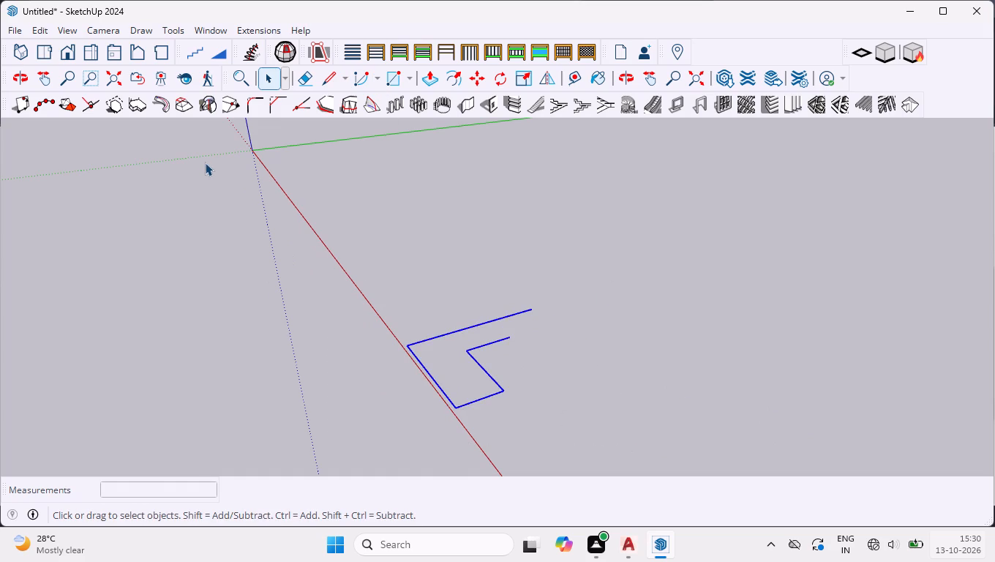
pyautogui.press('Delete')
# Draw a circle with a 20' radius on the ground between the red and green axes.
pyautogui.scroll(-6, 368, 222)
pyautogui.scroll(-4, 342, 277)
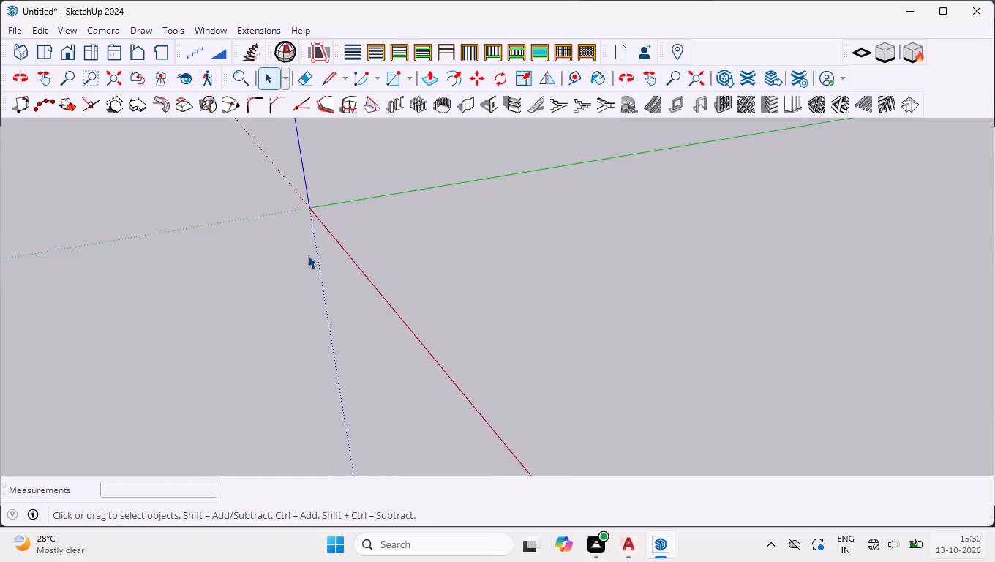
pyautogui.scroll(-10, 302, 266)
pyautogui.moveTo(260, 269); pyautogui.dragTo(689, 293, button='middle')
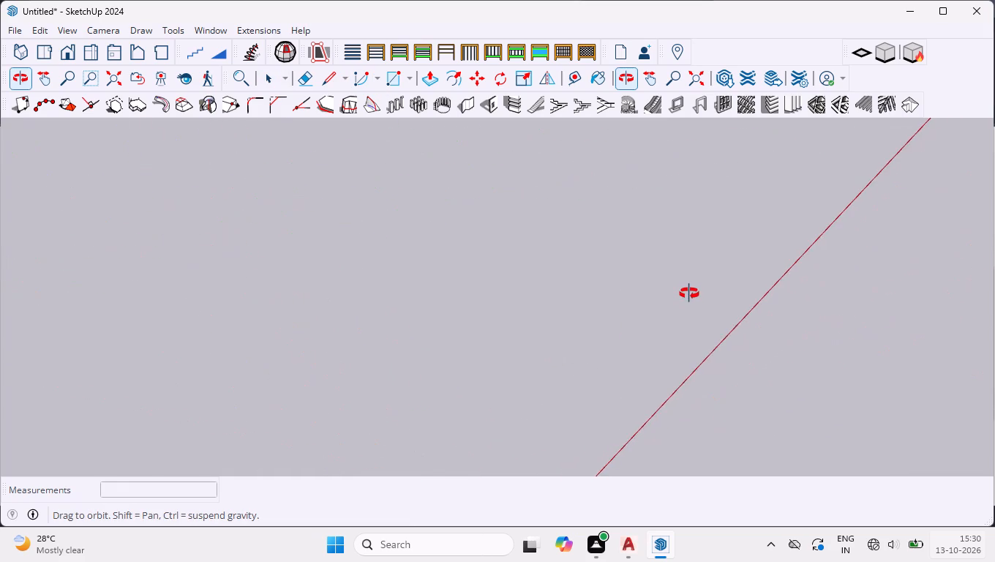
pyautogui.moveTo(689, 293); pyautogui.dragTo(432, 281, button='middle')
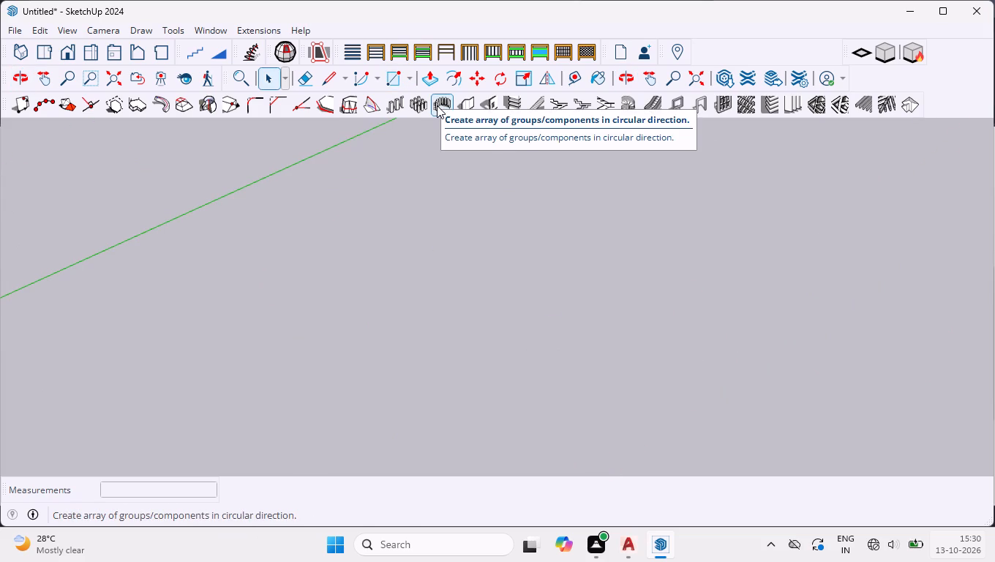
pyautogui.scroll(-10, 463, 312)
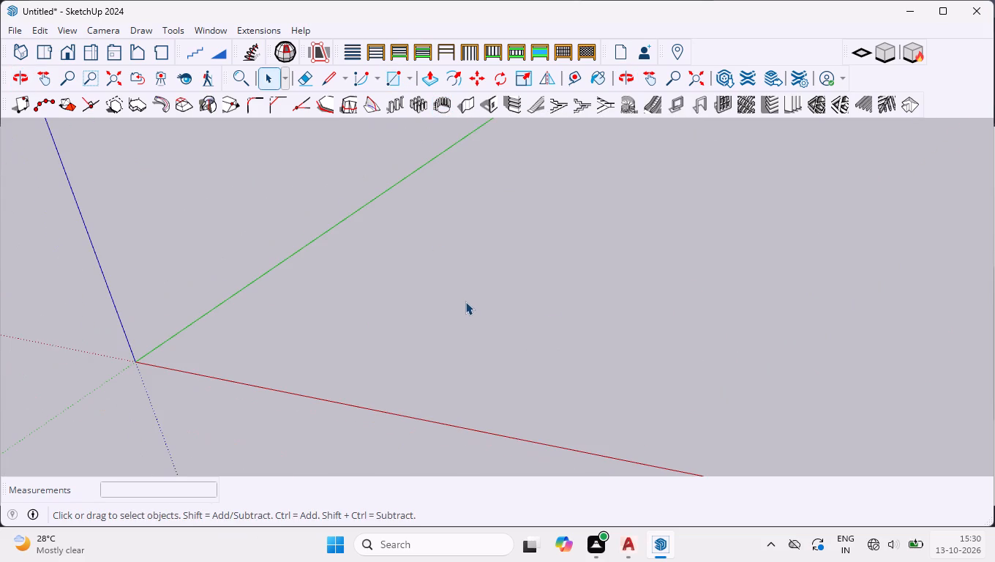
pyautogui.press('c')
pyautogui.click(451, 329)
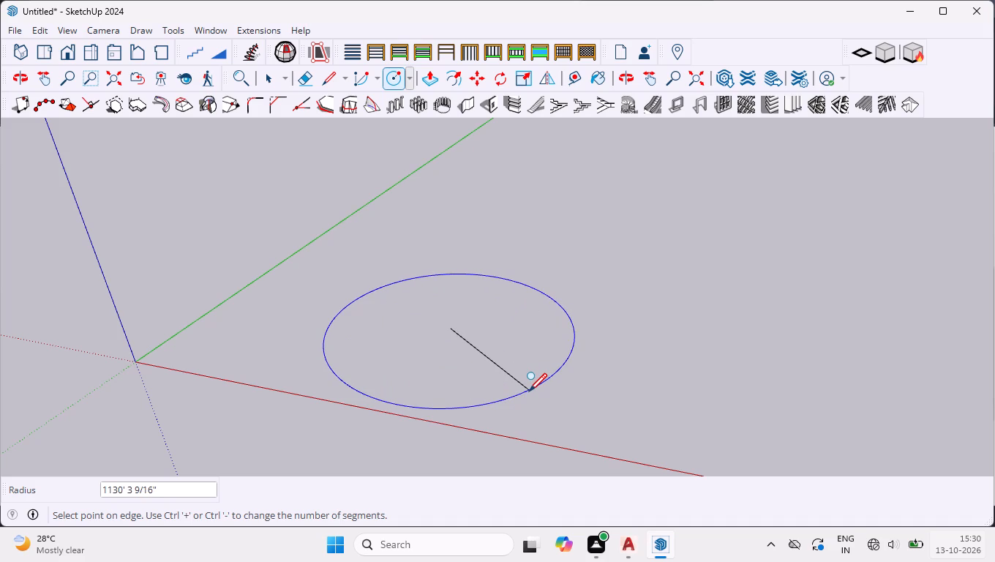
pyautogui.write("20'")
pyautogui.press('Return')
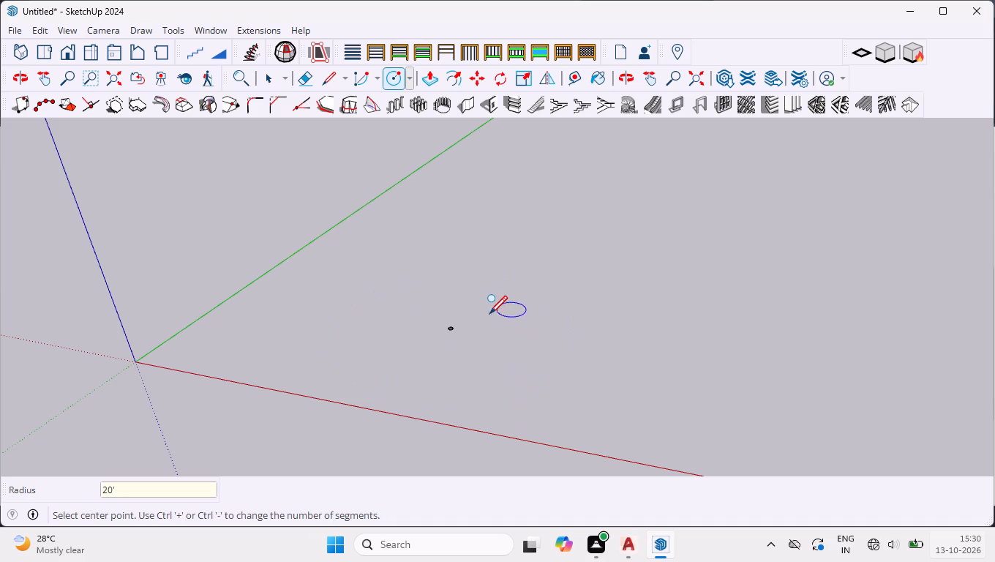
pyautogui.scroll(20, 489, 312)
pyautogui.scroll(1, 489, 312)
pyautogui.press('space')
# Make the 20' radius circle and its face into a group.
pyautogui.scroll(5, 410, 298)
pyautogui.scroll(5, 422, 360)
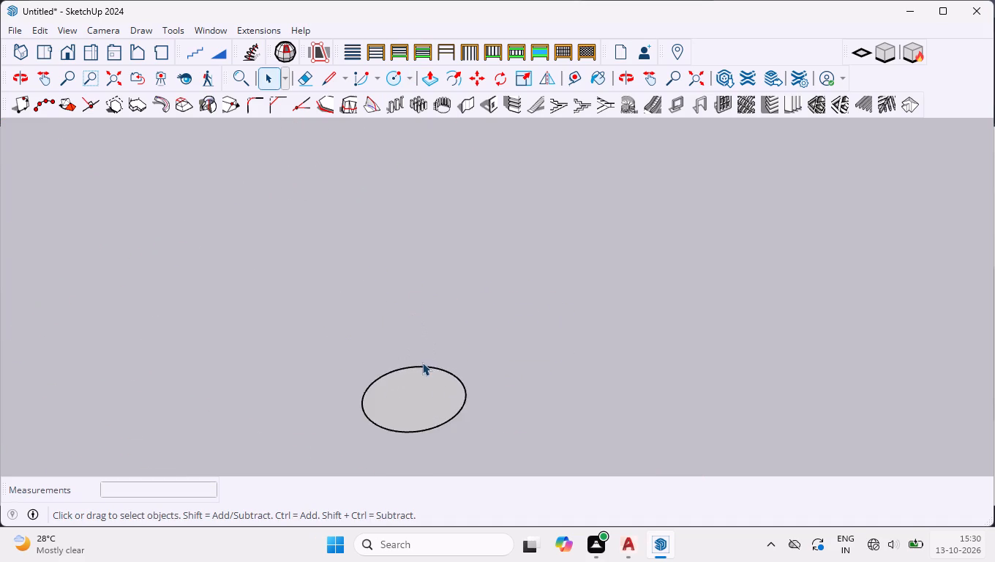
pyautogui.scroll(5, 429, 421)
pyautogui.moveTo(516, 448); pyautogui.dragTo(277, 222)
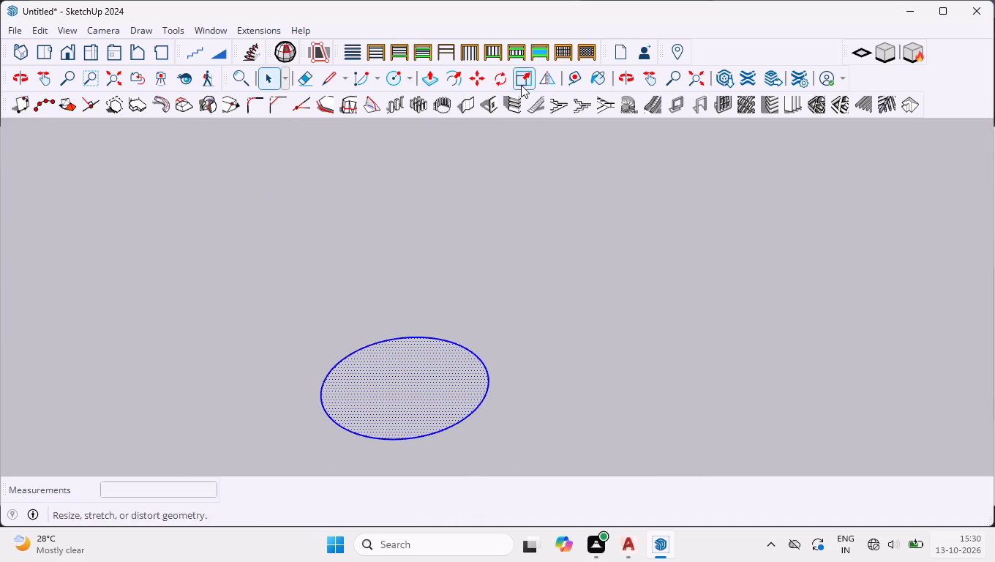
pyautogui.click(436, 110)
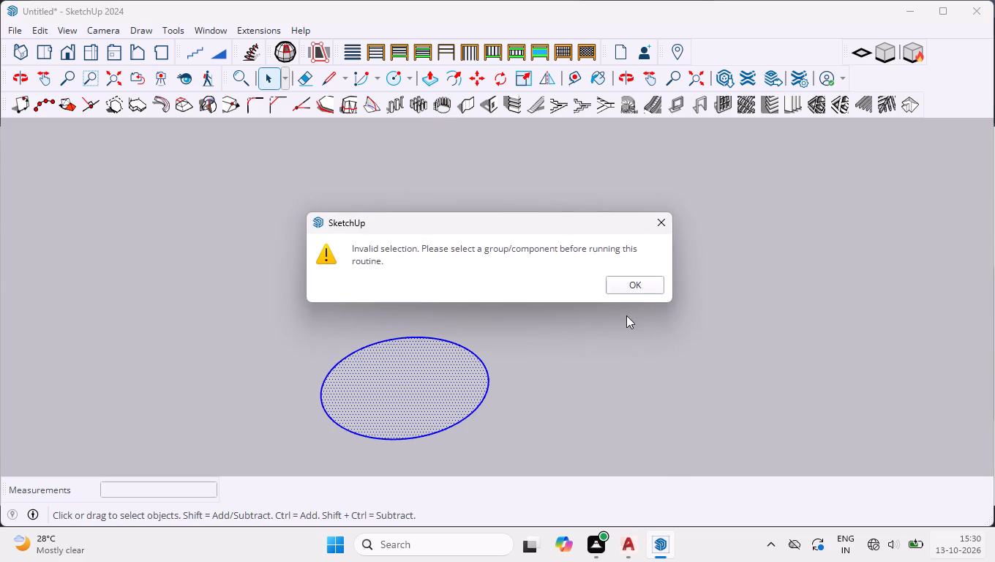
pyautogui.click(639, 288)
pyautogui.rightClick(407, 387)
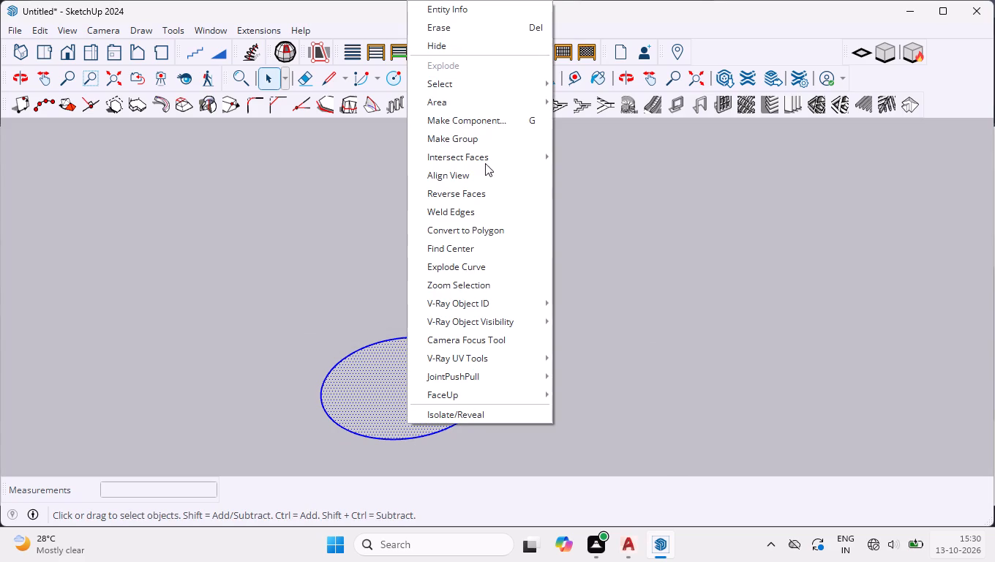
pyautogui.click(474, 139)
pyautogui.click(571, 325)
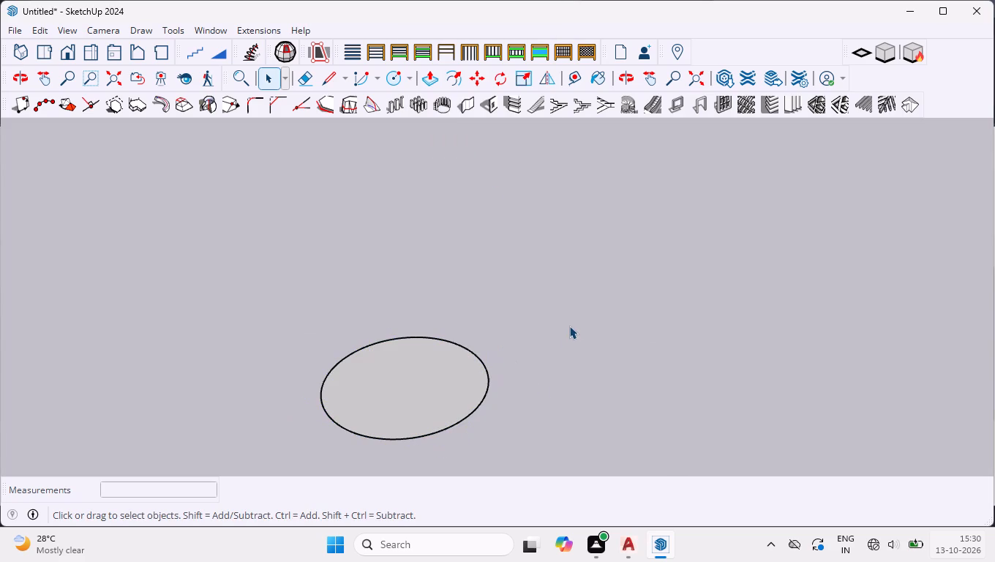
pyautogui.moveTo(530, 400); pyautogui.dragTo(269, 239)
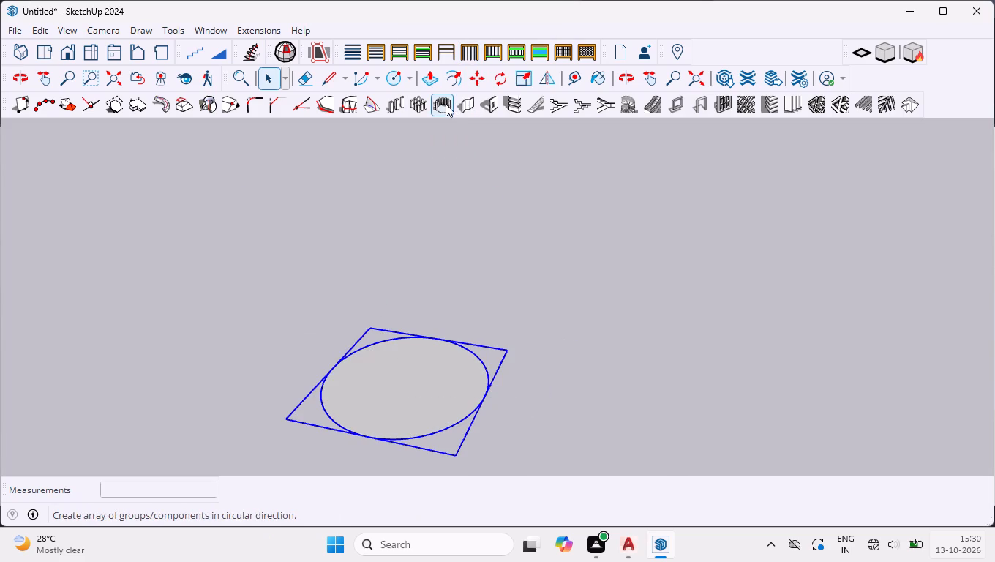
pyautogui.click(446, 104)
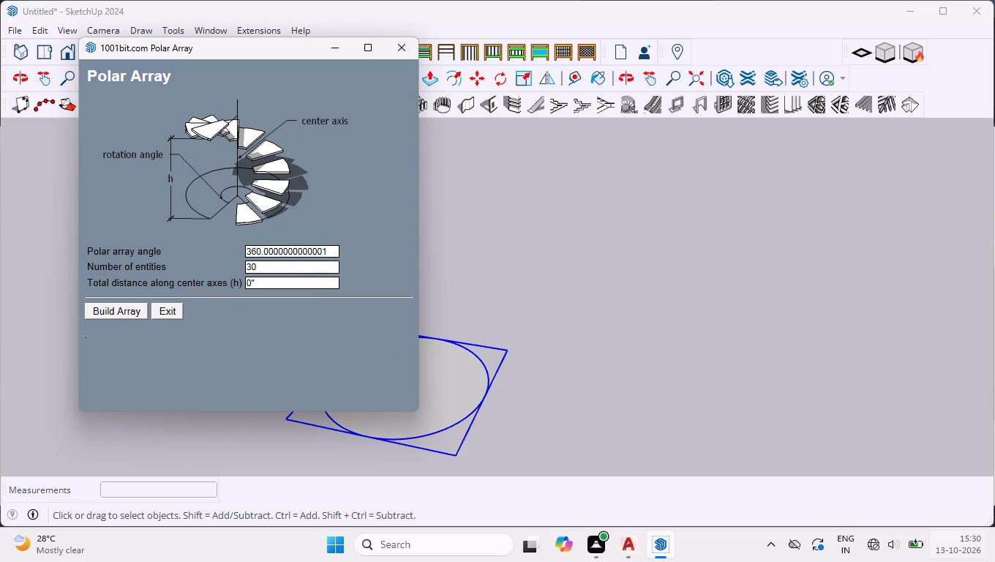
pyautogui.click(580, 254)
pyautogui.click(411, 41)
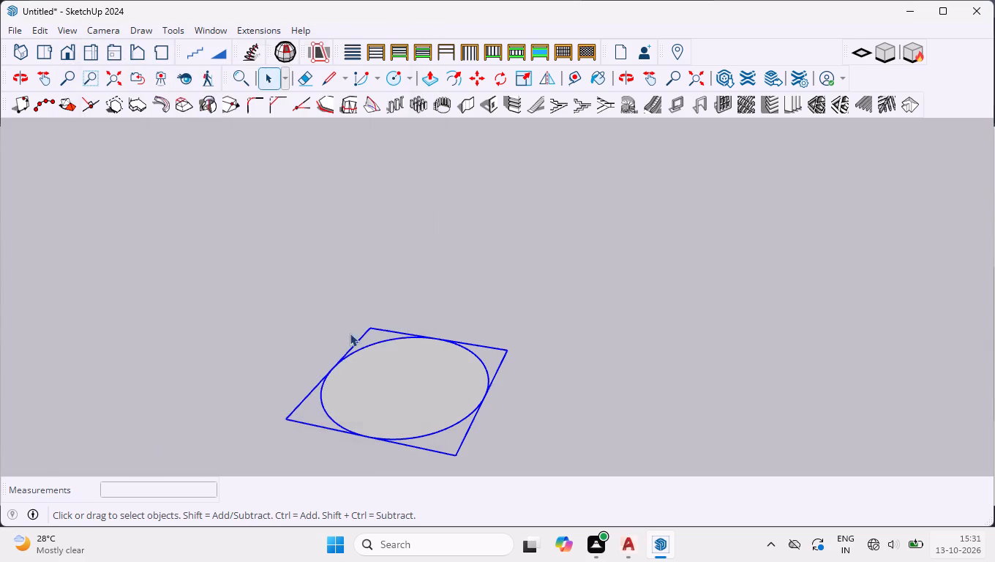
# Enter the circle group, select its face with the edge, and mark the circle's centre with Find Center.
pyautogui.tripleClick(432, 416)
pyautogui.click(416, 394)
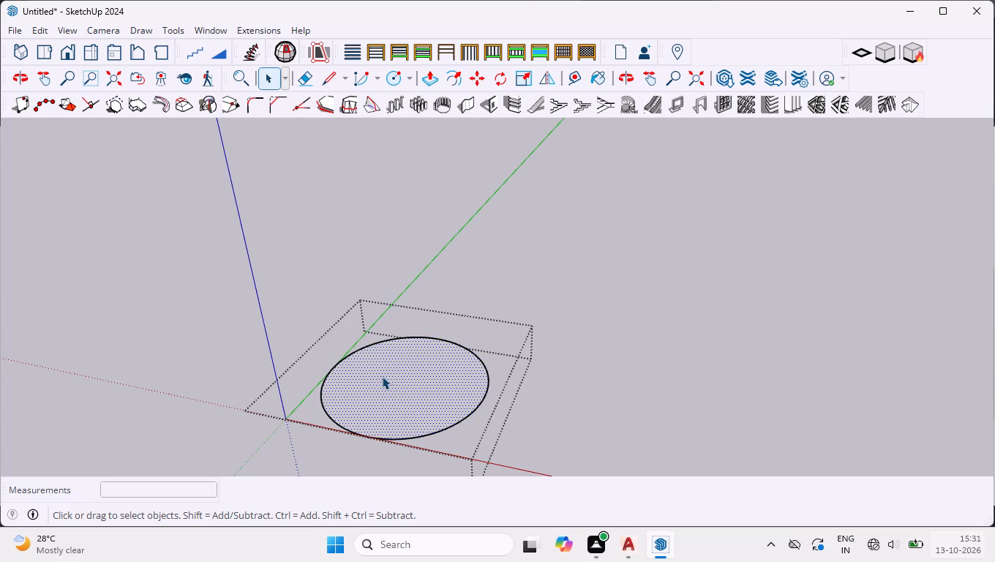
pyautogui.rightClick(381, 375)
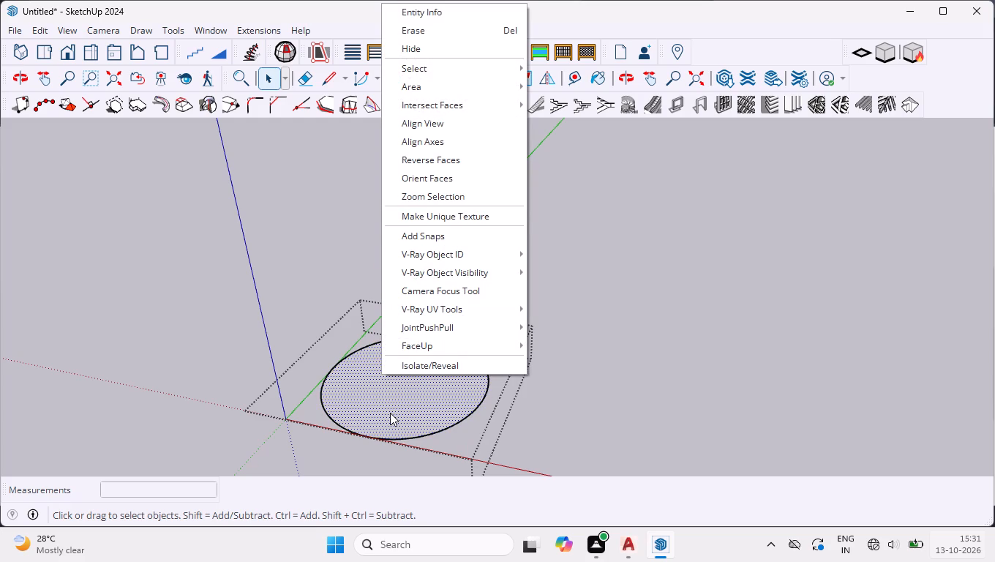
pyautogui.doubleClick(391, 412)
pyautogui.click(393, 402)
pyautogui.click(391, 395)
pyautogui.doubleClick(391, 395)
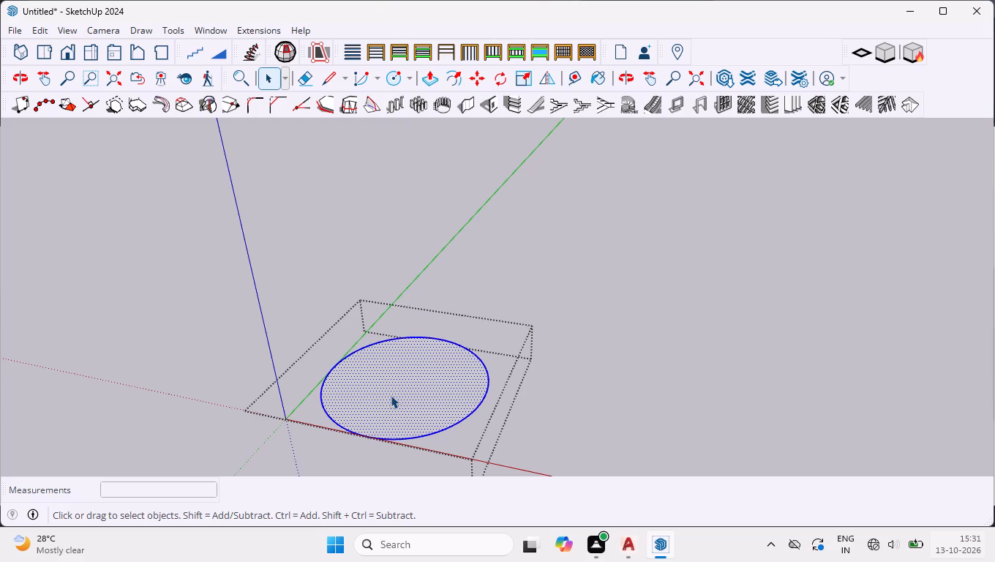
pyautogui.rightClick(391, 391)
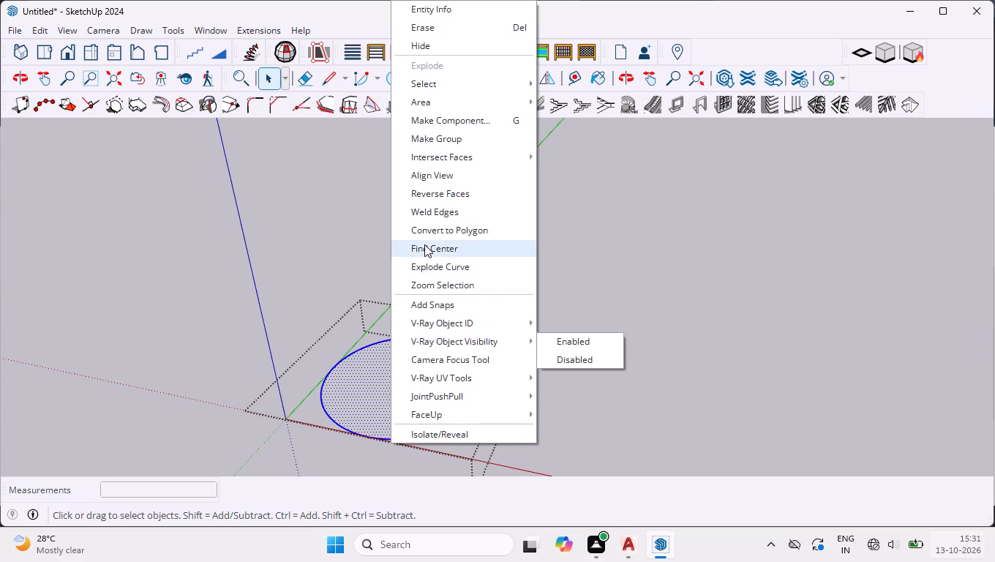
pyautogui.click(424, 244)
# Draw a circle with a 6" radius on the large circle's face, centred on its centre mark.
pyautogui.scroll(4, 387, 376)
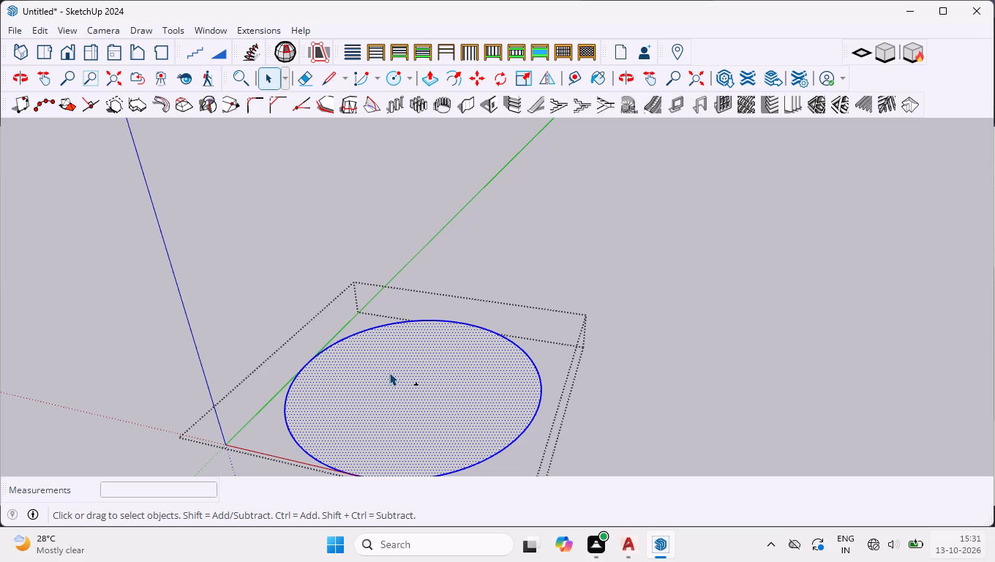
pyautogui.scroll(7, 418, 379)
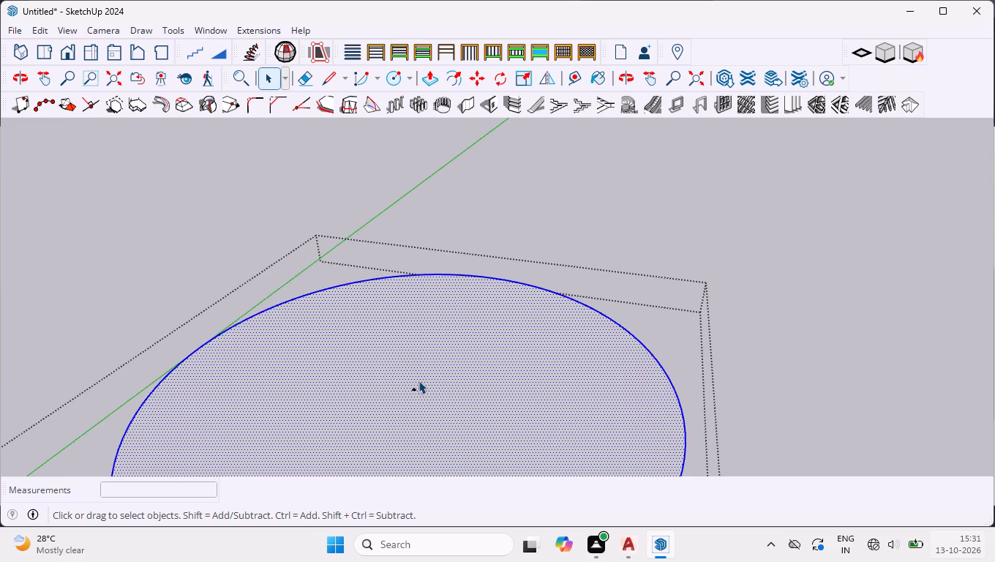
pyautogui.press('c')
pyautogui.click(416, 389)
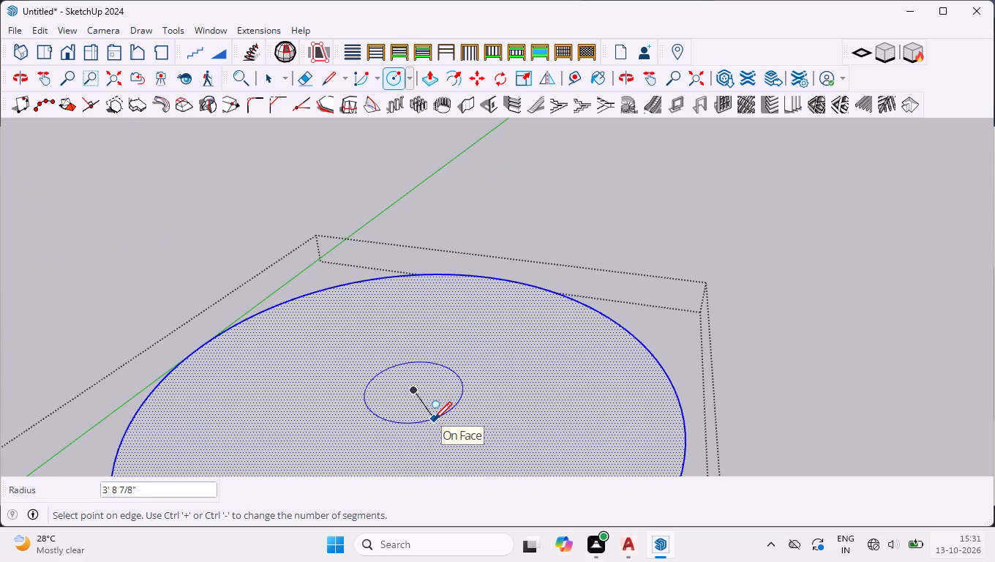
pyautogui.press('5')
pyautogui.press('BackSpace')
pyautogui.write('6"')
pyautogui.press('Return')
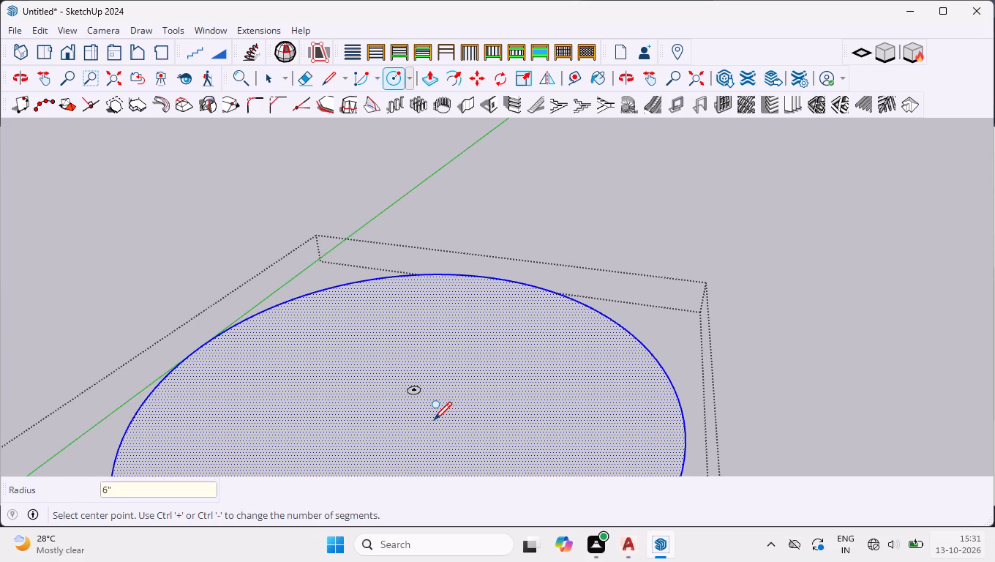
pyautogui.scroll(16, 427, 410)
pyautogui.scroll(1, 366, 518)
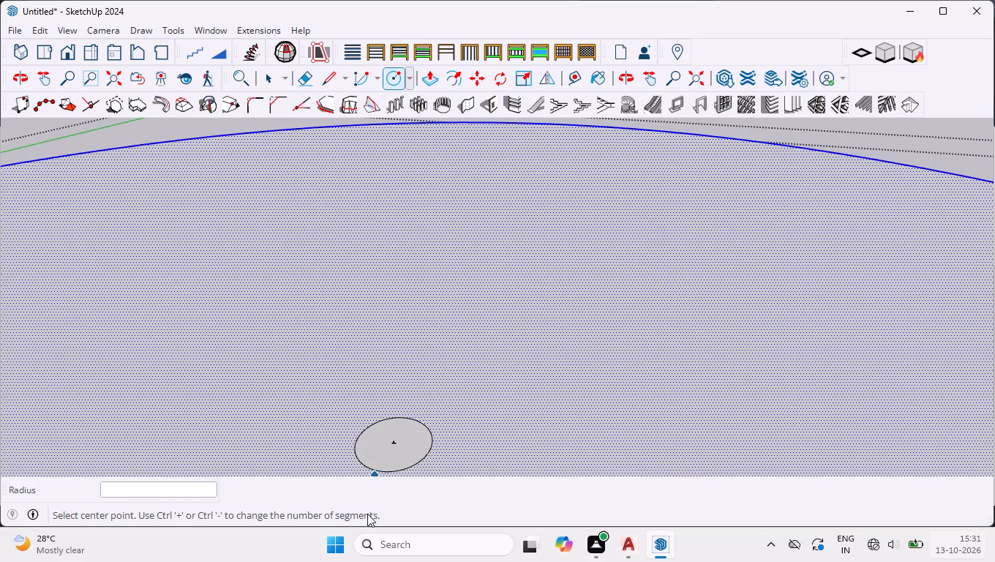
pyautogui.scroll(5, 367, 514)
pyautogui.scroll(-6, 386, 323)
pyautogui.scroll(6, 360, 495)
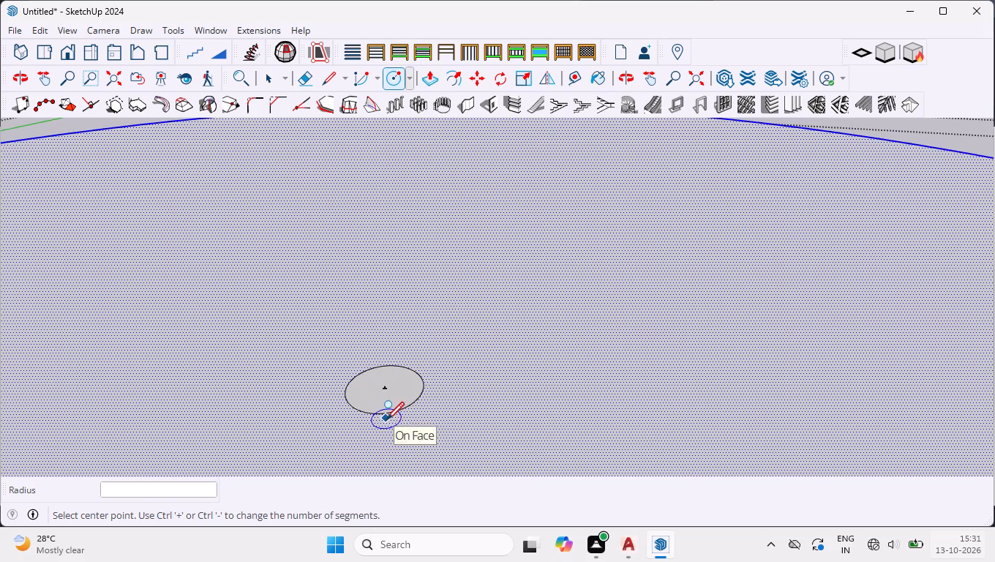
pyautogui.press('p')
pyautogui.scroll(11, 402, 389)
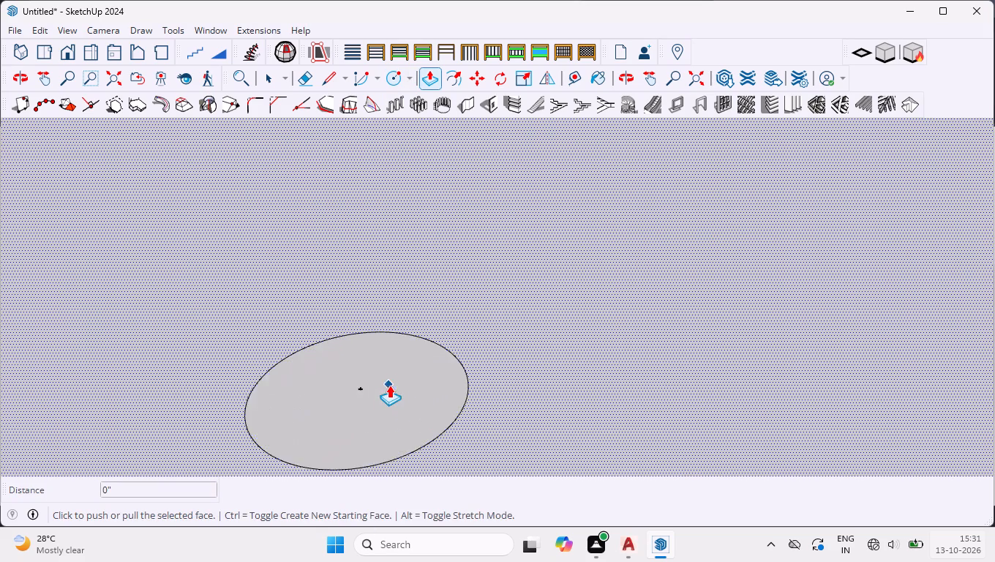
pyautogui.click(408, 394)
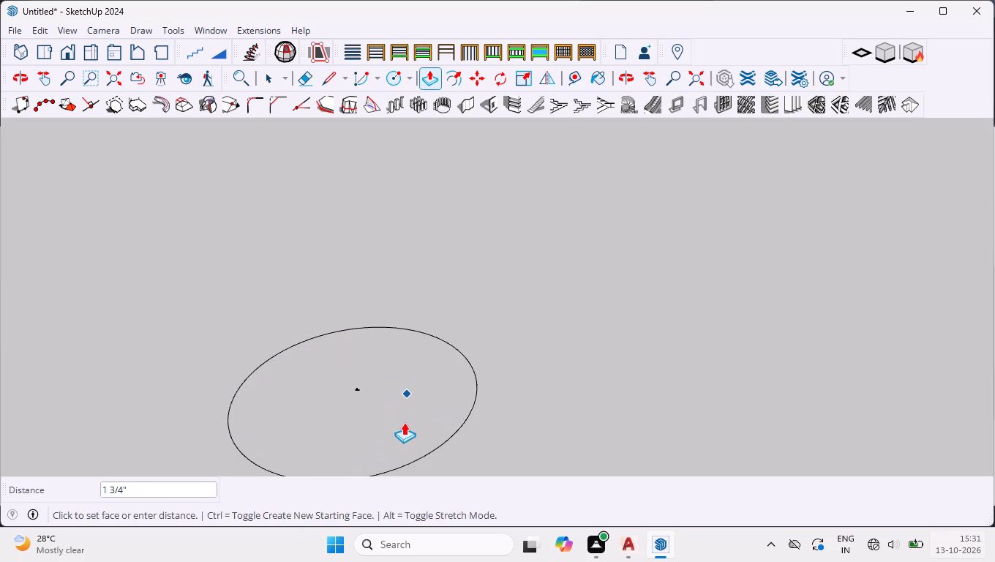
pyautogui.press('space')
# Push/Pull the 6" radius circle upward by about 78' to form a tall, thin cylinder.
pyautogui.click(375, 383)
pyautogui.press('p')
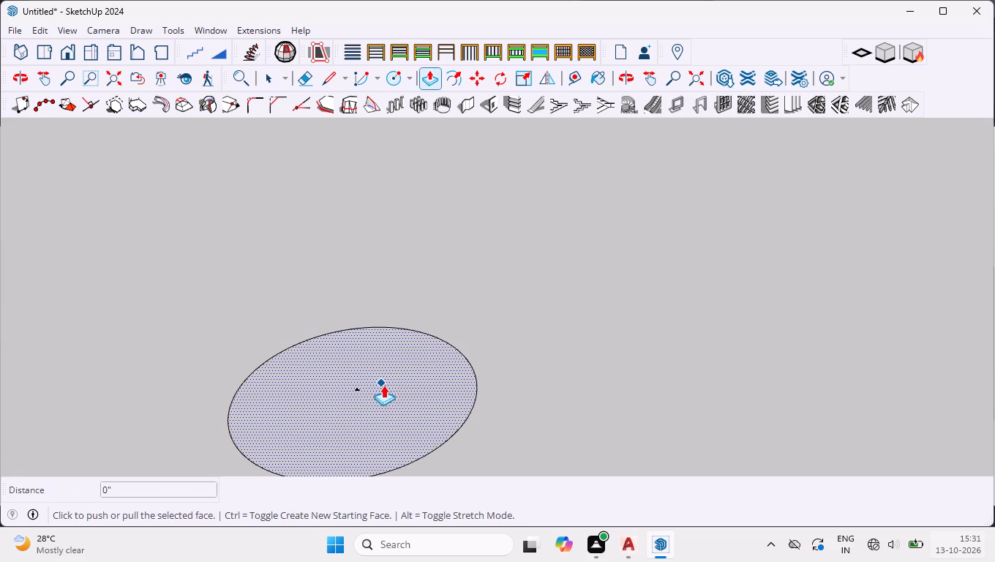
pyautogui.click(386, 386)
pyautogui.scroll(-20, 380, 288)
pyautogui.scroll(-3, 380, 288)
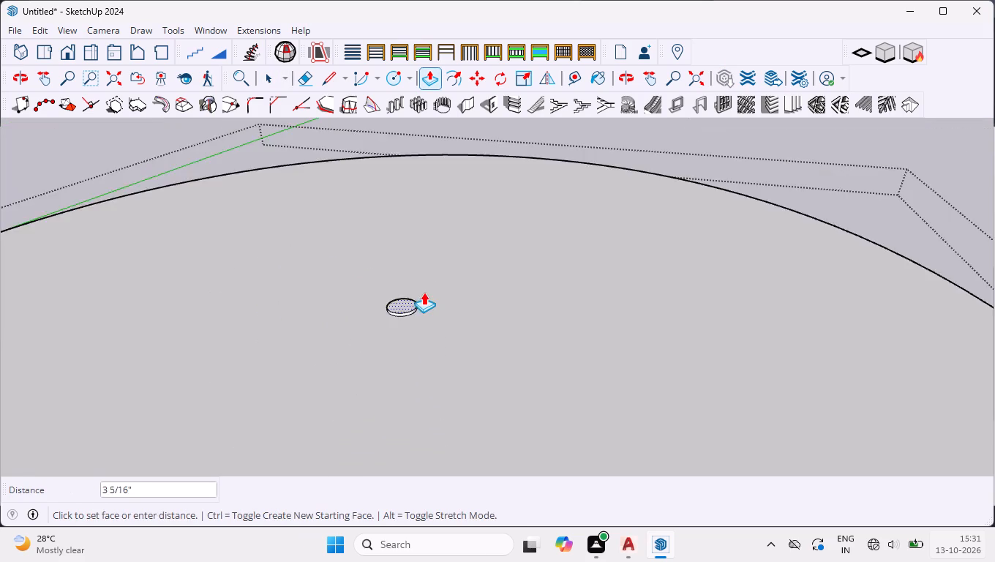
pyautogui.scroll(-20, 424, 292)
pyautogui.scroll(-11, 461, 337)
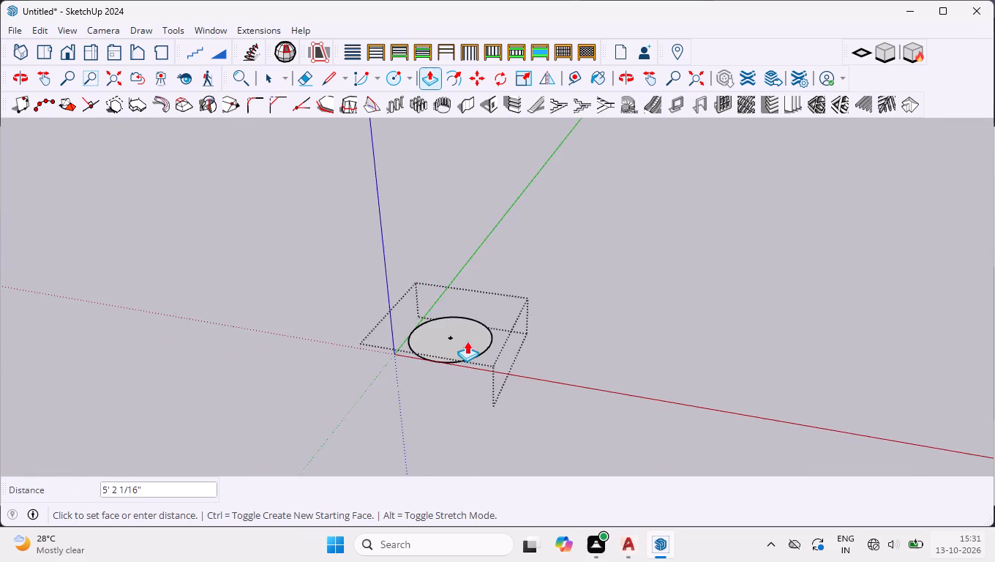
pyautogui.scroll(-5, 467, 341)
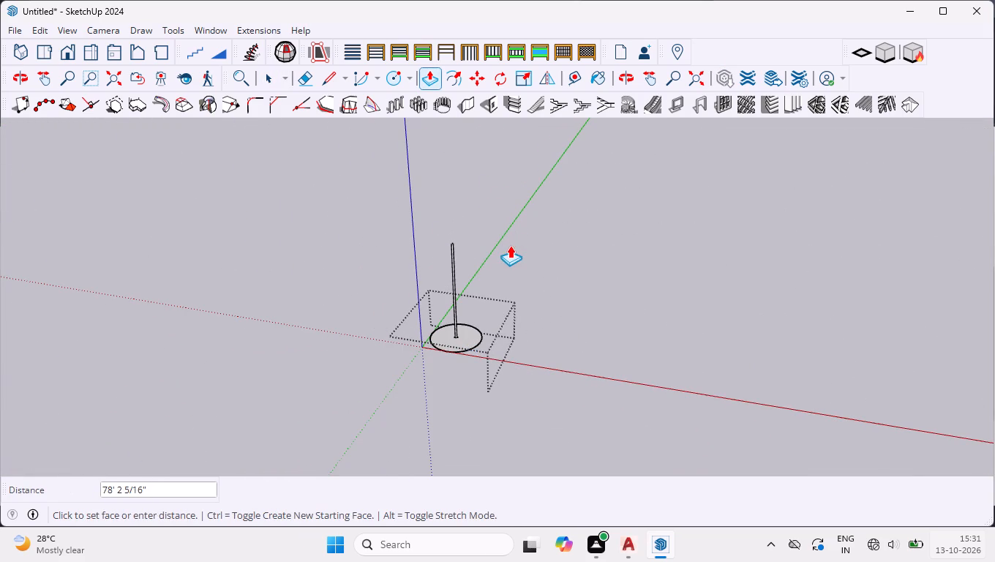
pyautogui.click(510, 245)
pyautogui.scroll(15, 487, 304)
pyautogui.press('space')
# Draw a vertical line about 78' long on the cylinder's side, along the blue axis from its base to its top rim.
pyautogui.scroll(5, 442, 351)
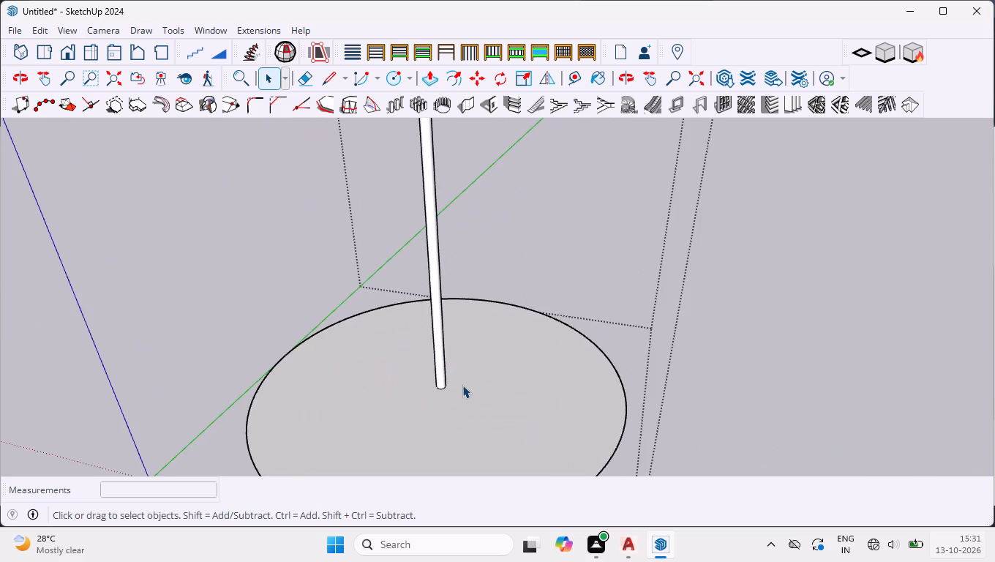
pyautogui.scroll(-4, 453, 382)
pyautogui.scroll(9, 421, 340)
pyautogui.press('l')
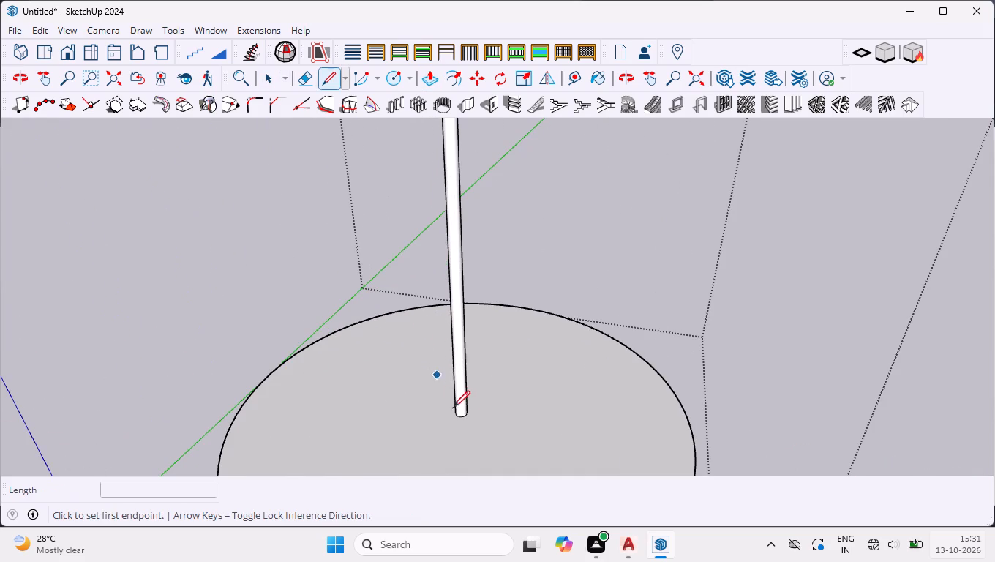
pyautogui.scroll(11, 459, 411)
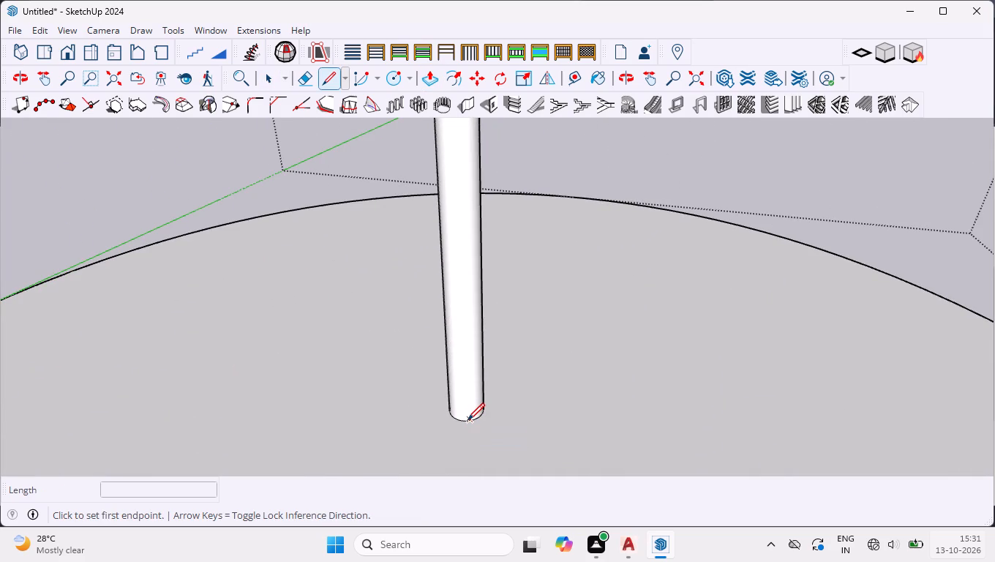
pyautogui.click(468, 420)
pyautogui.scroll(-3, 467, 420)
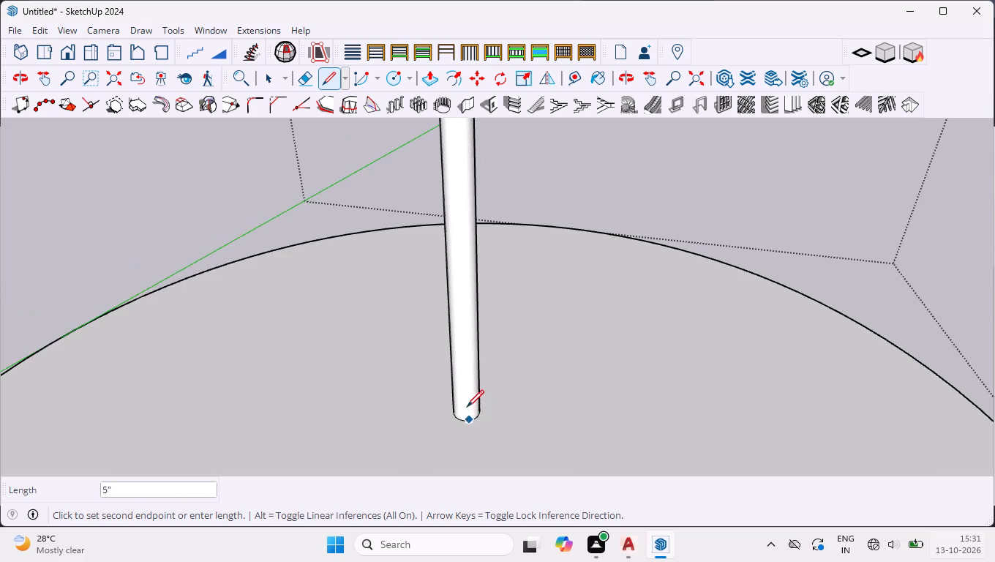
pyautogui.scroll(-3, 467, 406)
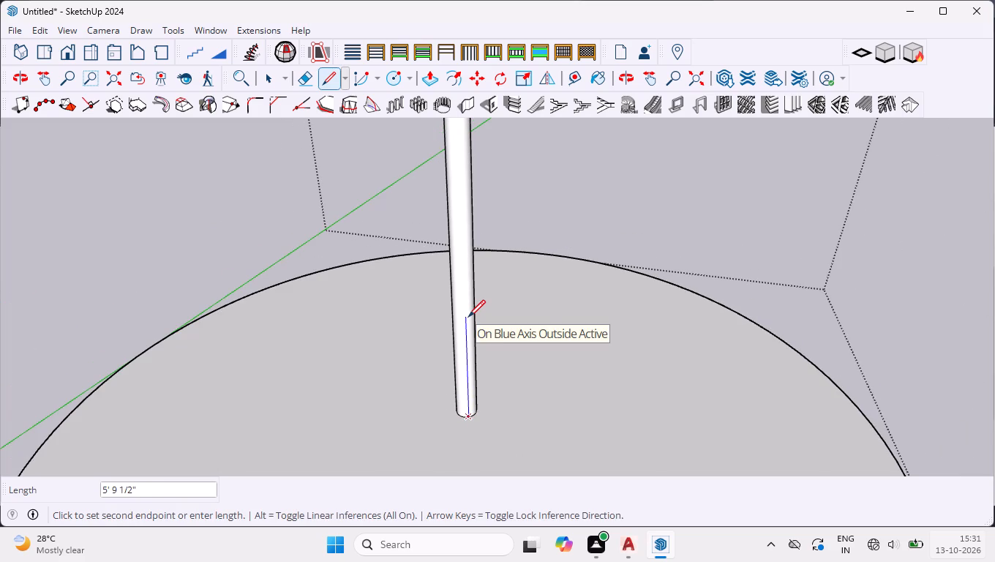
pyautogui.press('Up')
pyautogui.scroll(-17, 468, 317)
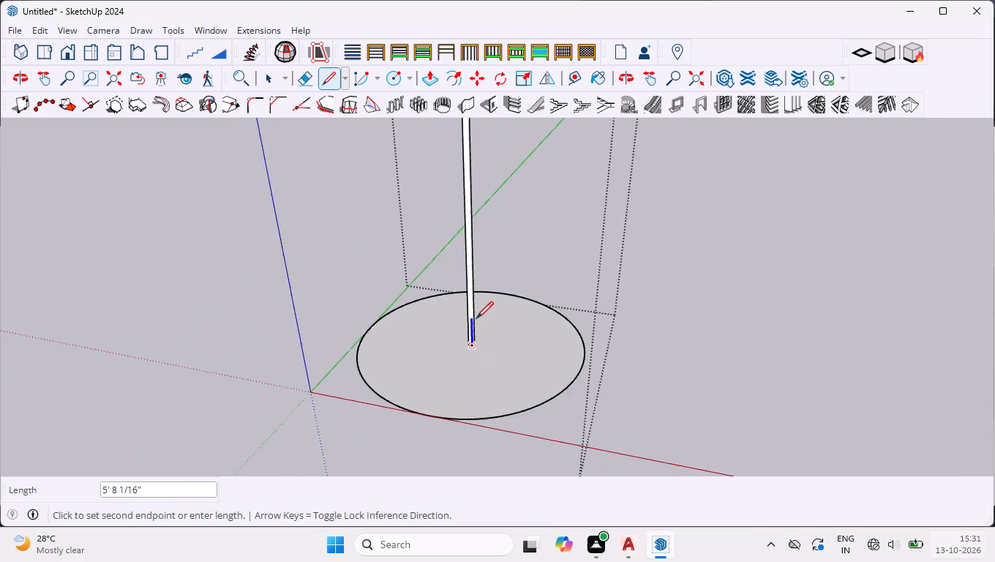
pyautogui.scroll(-7, 476, 318)
pyautogui.scroll(7, 461, 151)
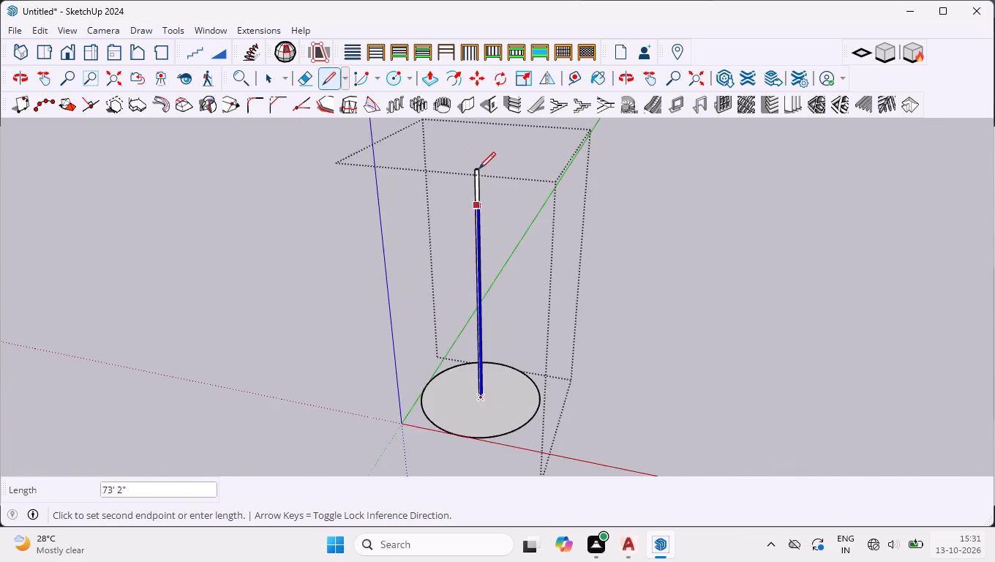
pyautogui.scroll(20, 478, 169)
pyautogui.scroll(3, 478, 169)
pyautogui.scroll(-4, 468, 157)
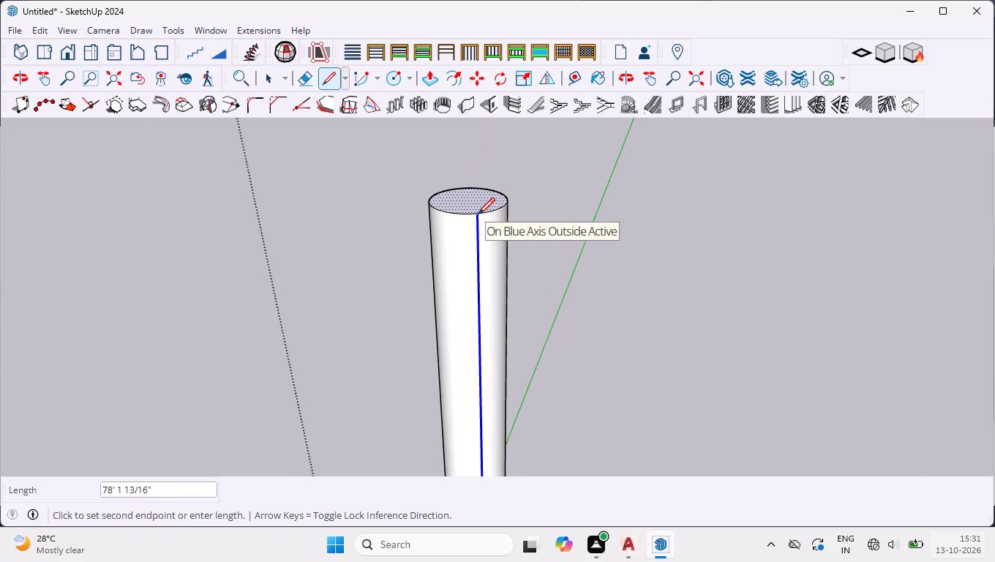
pyautogui.click(478, 214)
pyautogui.press('space')
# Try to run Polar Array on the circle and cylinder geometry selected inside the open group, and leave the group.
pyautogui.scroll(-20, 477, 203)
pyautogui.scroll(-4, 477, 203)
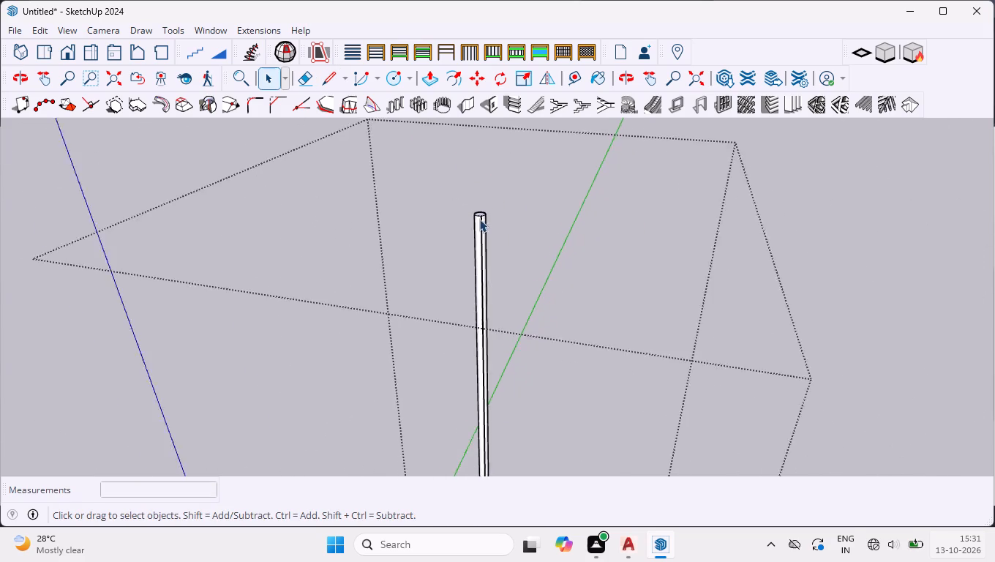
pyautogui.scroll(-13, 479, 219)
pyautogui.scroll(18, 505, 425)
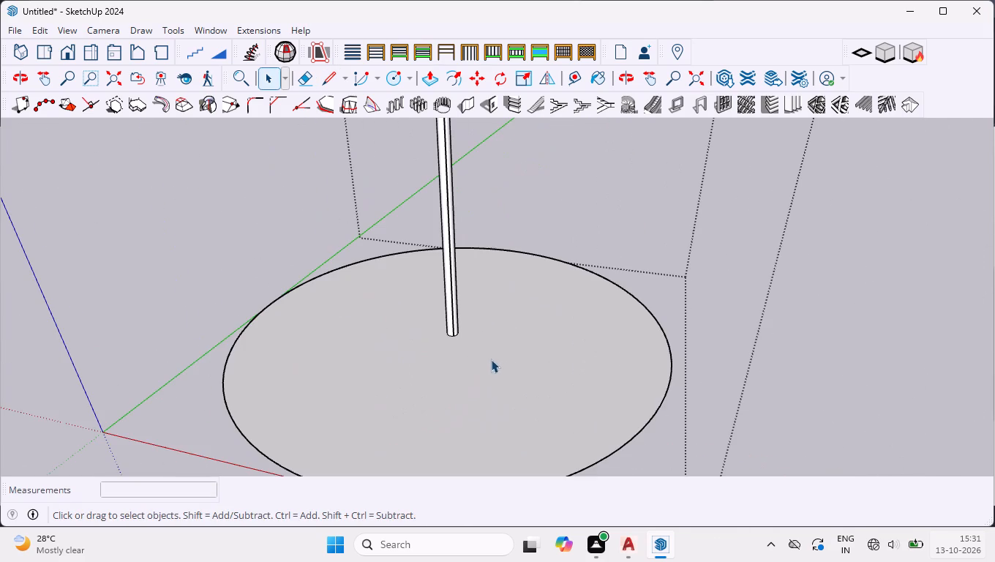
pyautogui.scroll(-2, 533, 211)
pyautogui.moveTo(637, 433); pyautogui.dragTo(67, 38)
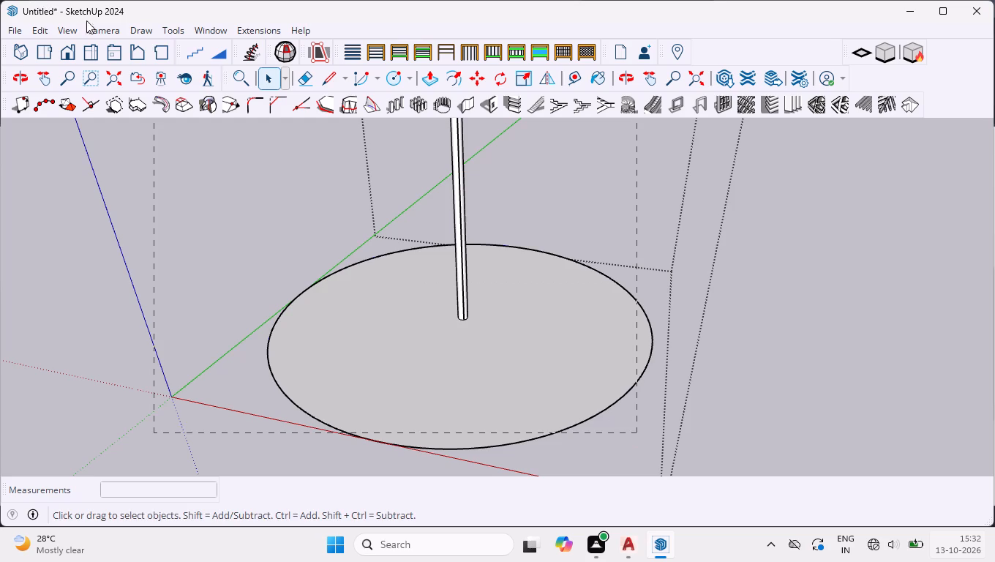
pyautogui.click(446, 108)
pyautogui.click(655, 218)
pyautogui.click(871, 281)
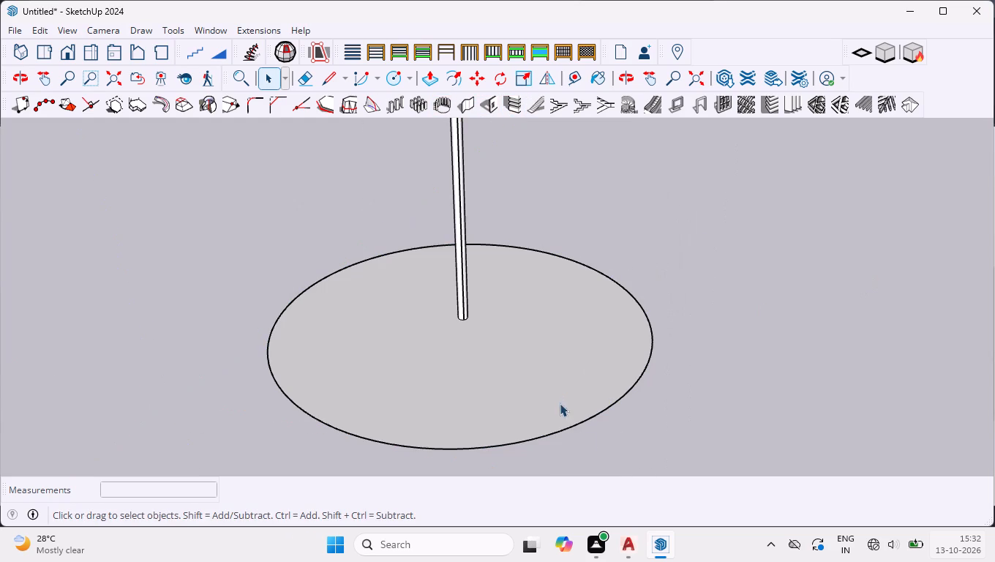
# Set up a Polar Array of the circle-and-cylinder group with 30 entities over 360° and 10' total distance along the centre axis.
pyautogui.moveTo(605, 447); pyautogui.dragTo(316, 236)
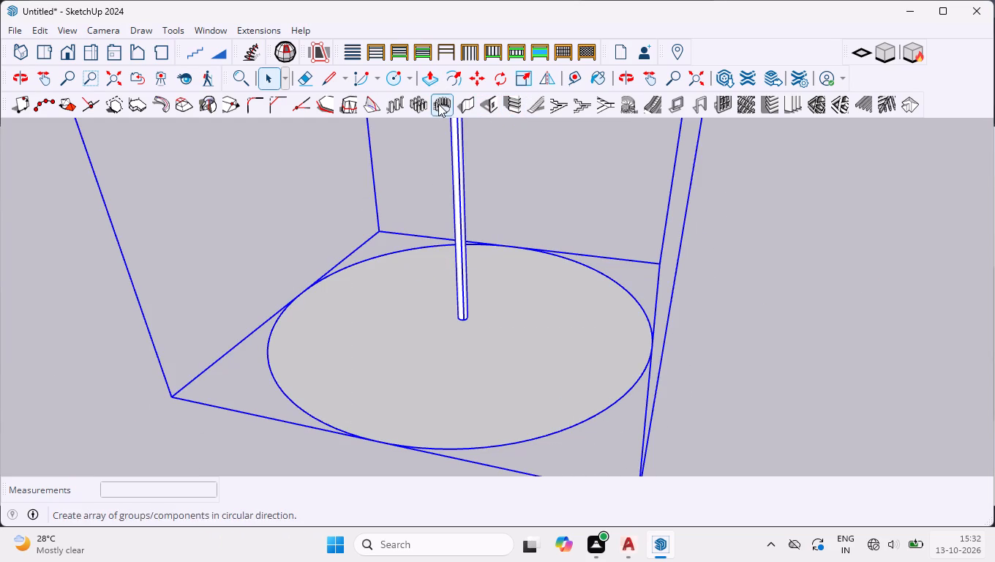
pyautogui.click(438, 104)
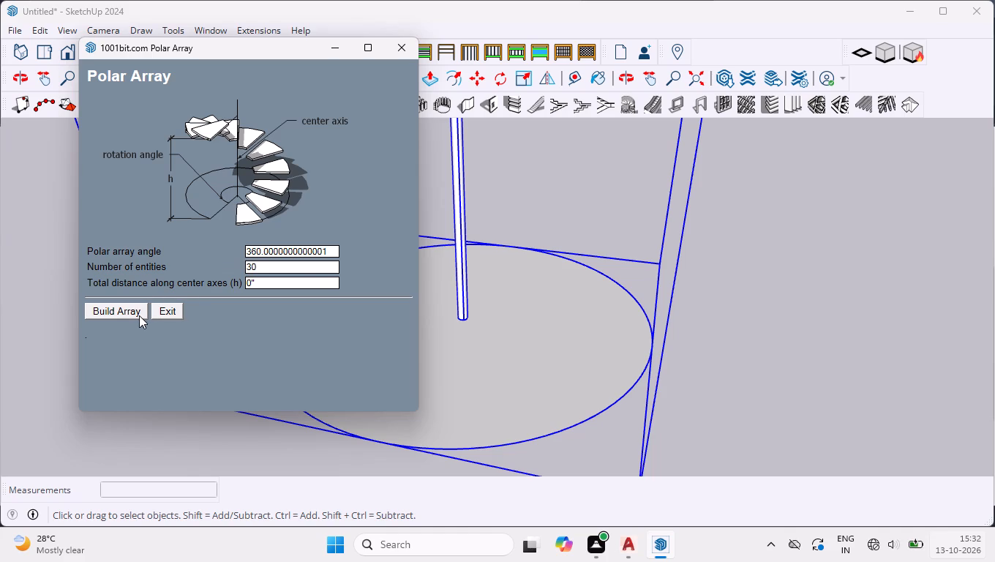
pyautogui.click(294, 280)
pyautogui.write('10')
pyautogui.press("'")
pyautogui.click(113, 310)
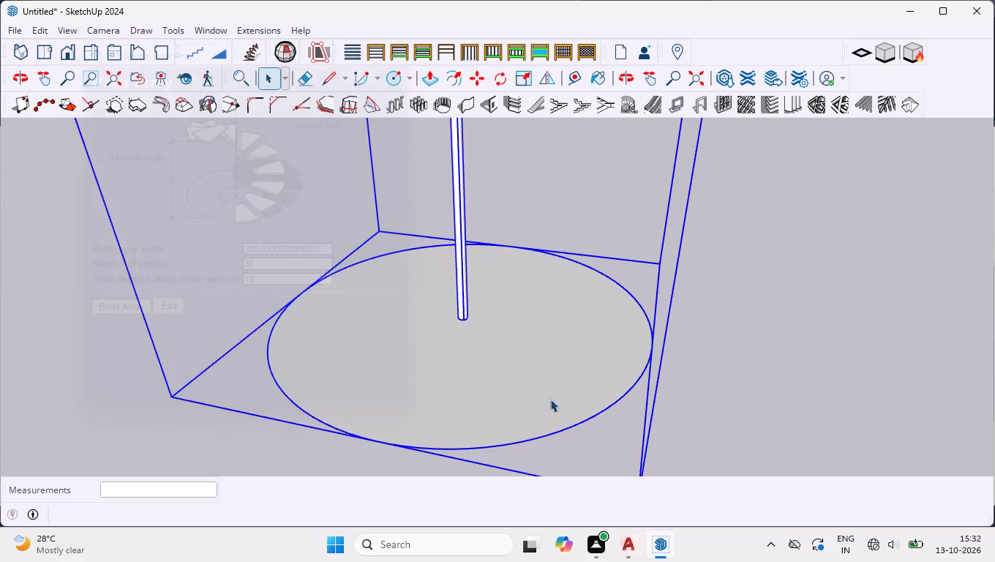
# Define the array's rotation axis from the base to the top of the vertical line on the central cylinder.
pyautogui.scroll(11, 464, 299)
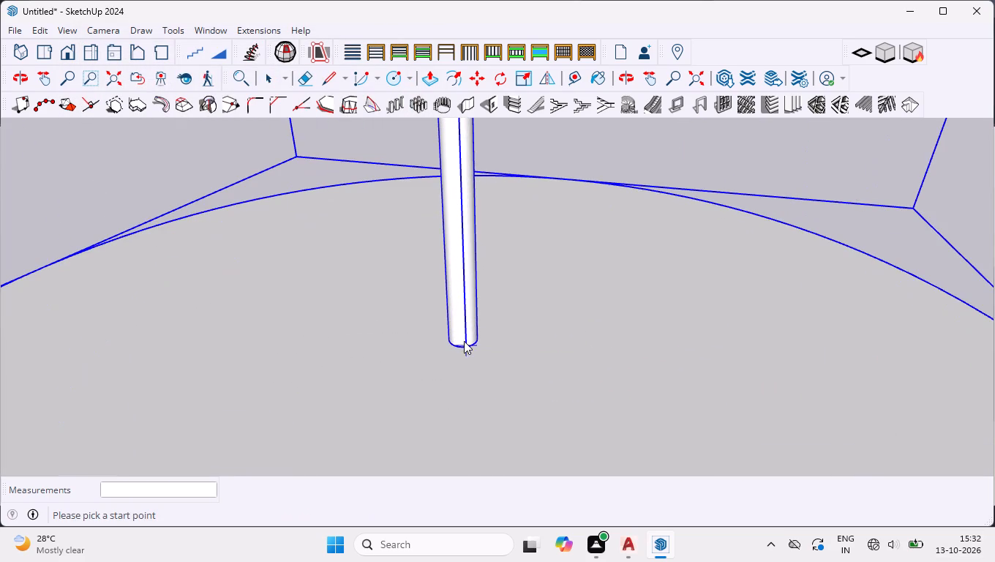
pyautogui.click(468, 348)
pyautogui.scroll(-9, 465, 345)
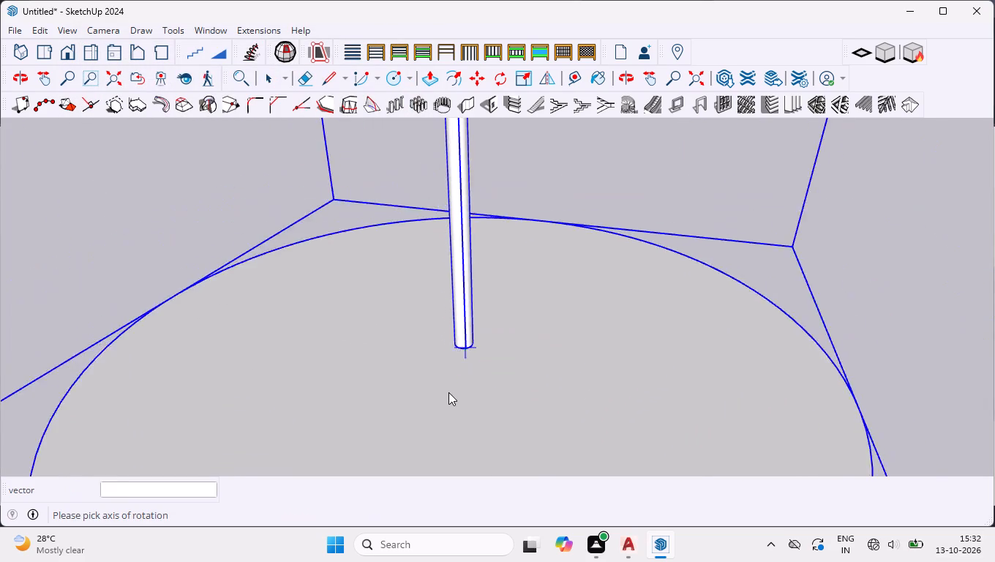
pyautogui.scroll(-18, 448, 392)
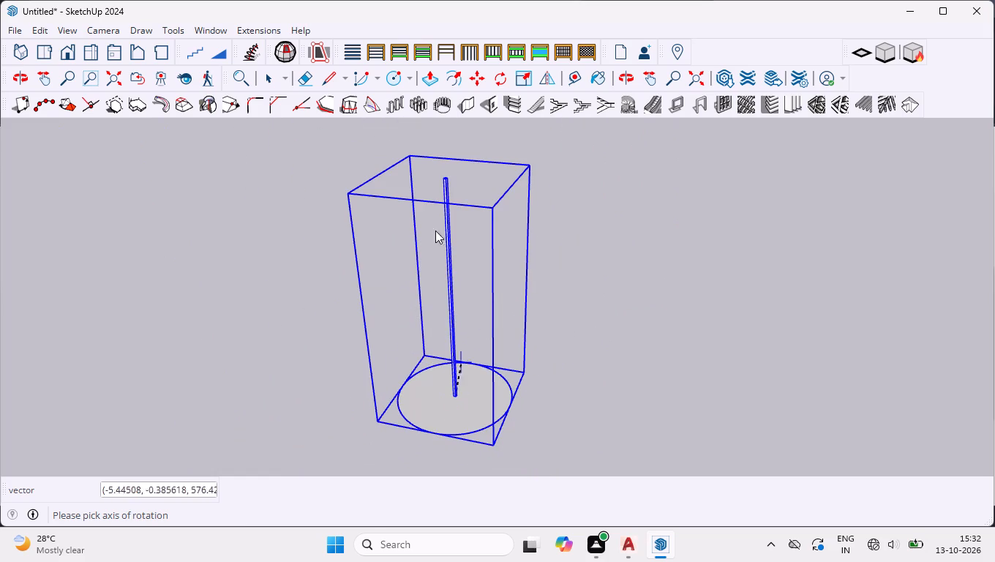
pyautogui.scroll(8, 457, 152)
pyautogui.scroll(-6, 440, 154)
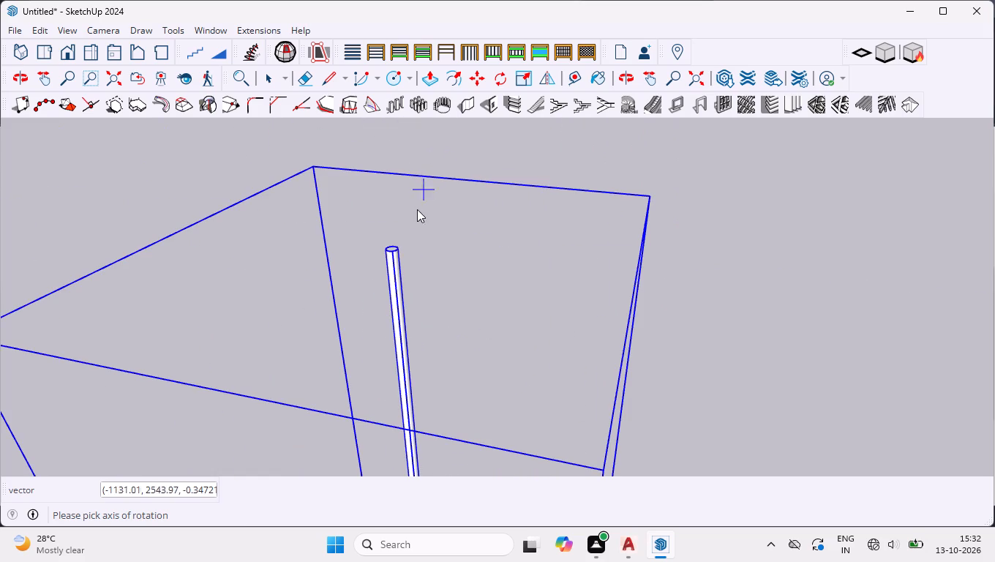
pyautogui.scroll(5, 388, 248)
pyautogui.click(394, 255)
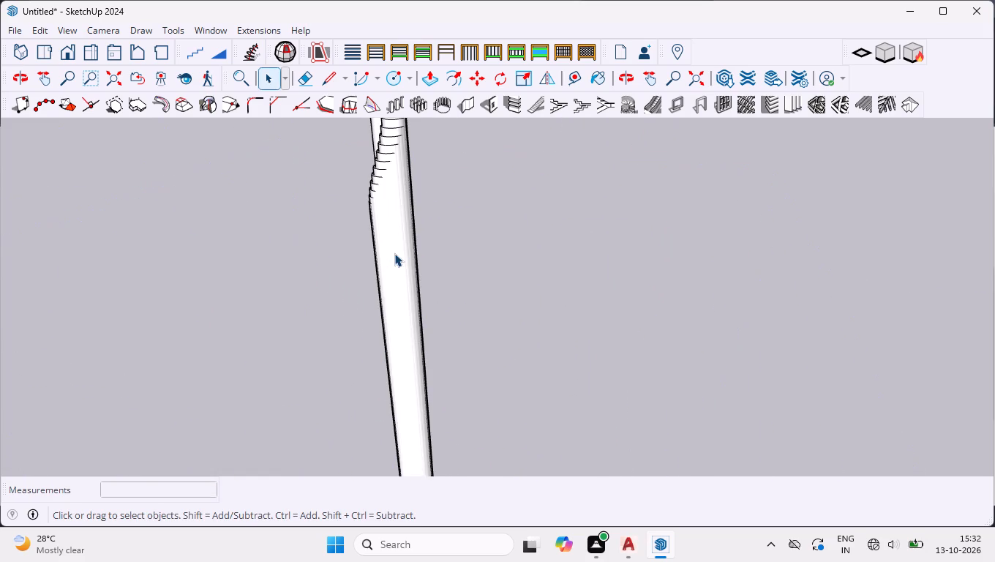
# Examine the polar array around the cylinder from above, from the side and from underneath.
pyautogui.scroll(-20, 395, 252)
pyautogui.scroll(-1, 395, 252)
pyautogui.scroll(5, 417, 371)
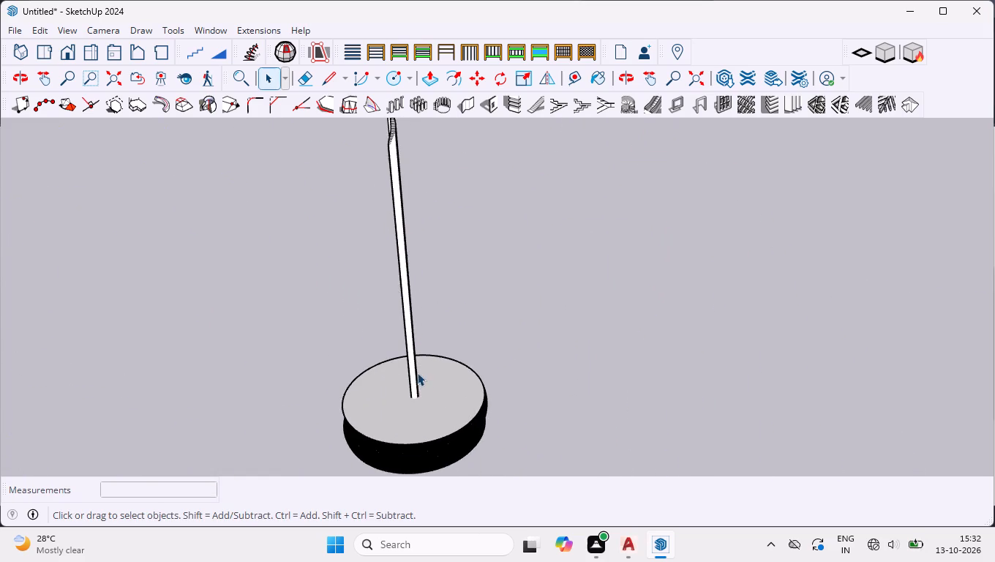
pyautogui.scroll(2, 416, 394)
pyautogui.moveTo(416, 396); pyautogui.dragTo(406, 201, button='middle')
pyautogui.scroll(6, 453, 331)
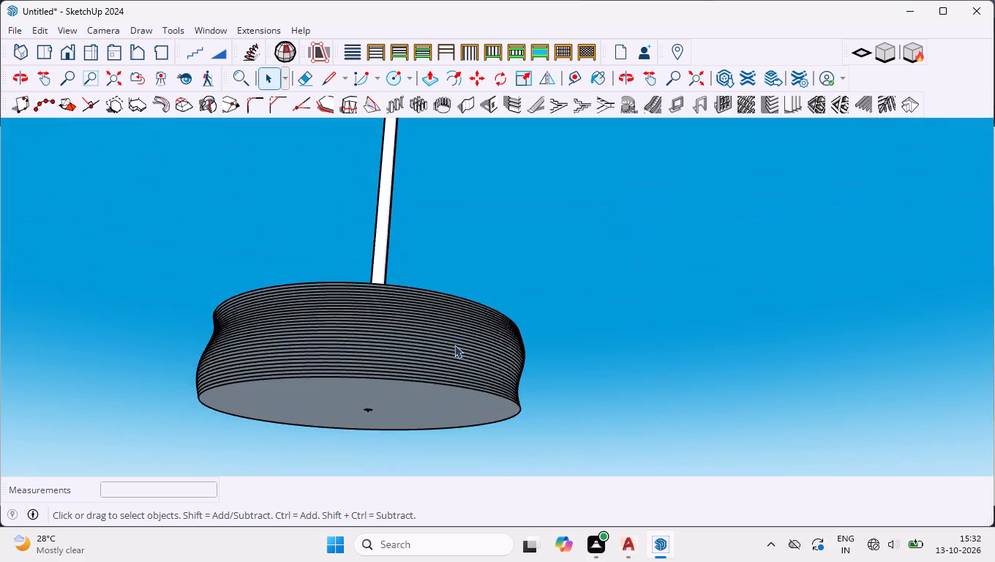
pyautogui.scroll(10, 454, 345)
pyautogui.moveTo(434, 318); pyautogui.dragTo(417, 407, button='middle')
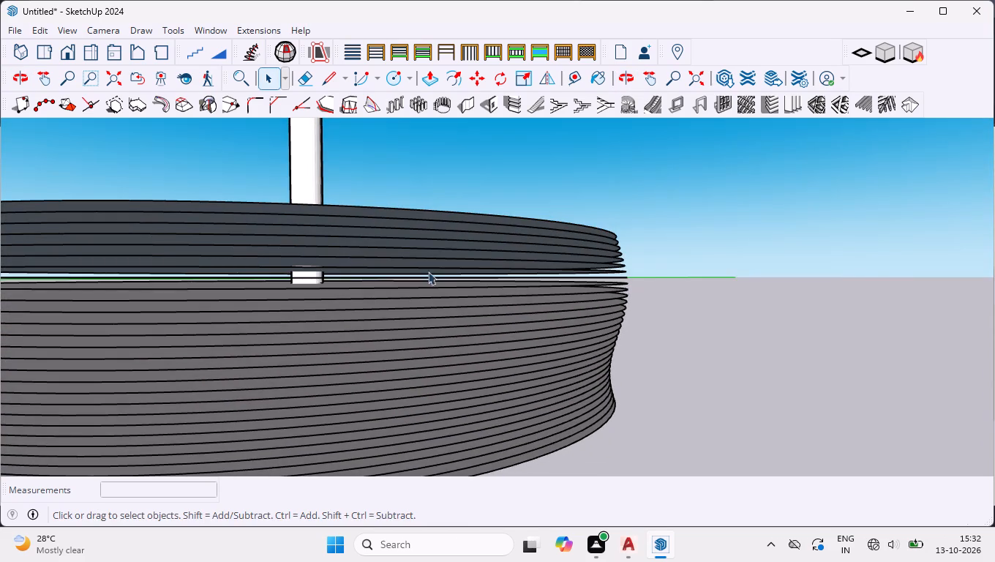
pyautogui.scroll(-4, 446, 294)
pyautogui.moveTo(476, 305); pyautogui.dragTo(119, 297, button='middle')
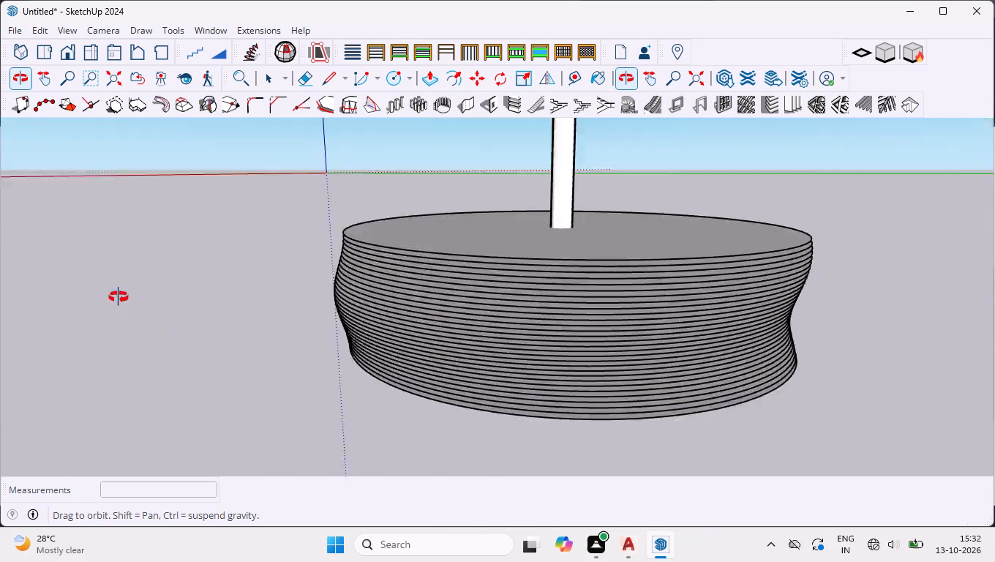
pyautogui.moveTo(119, 297); pyautogui.dragTo(419, 80, button='middle')
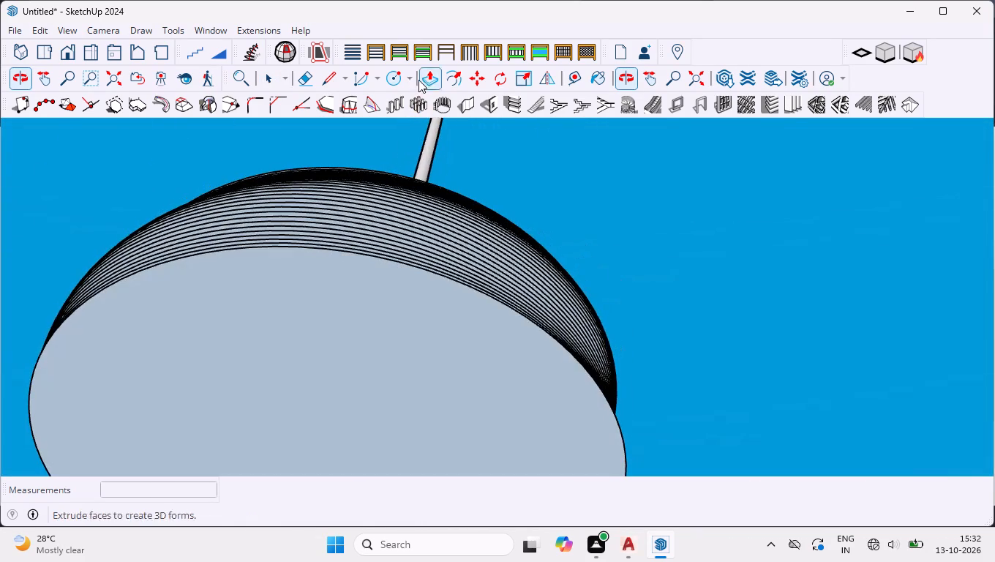
pyautogui.moveTo(411, 130); pyautogui.dragTo(387, 478, button='middle')
pyautogui.scroll(5, 408, 278)
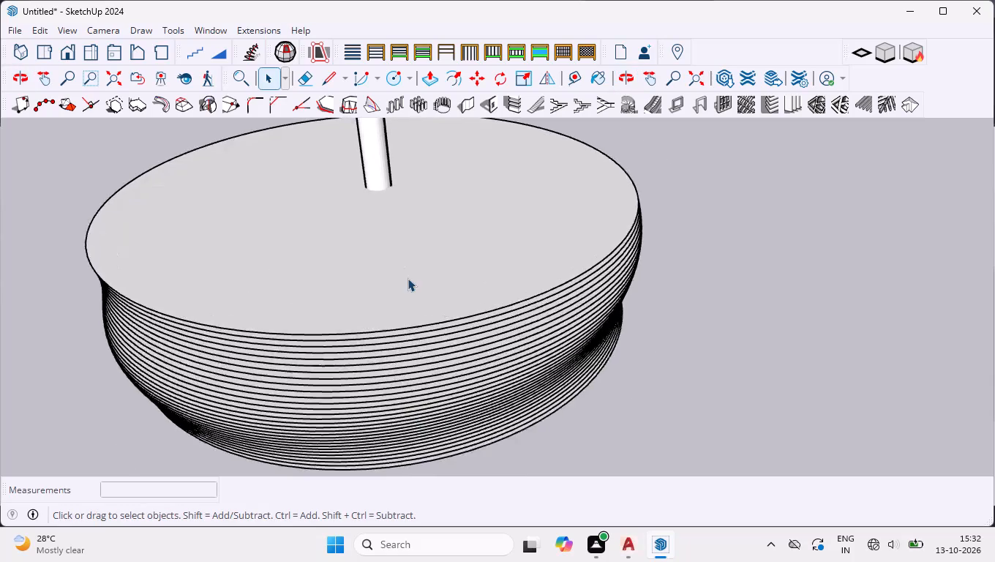
pyautogui.scroll(5, 416, 325)
pyautogui.scroll(-5, 400, 283)
pyautogui.scroll(-17, 410, 280)
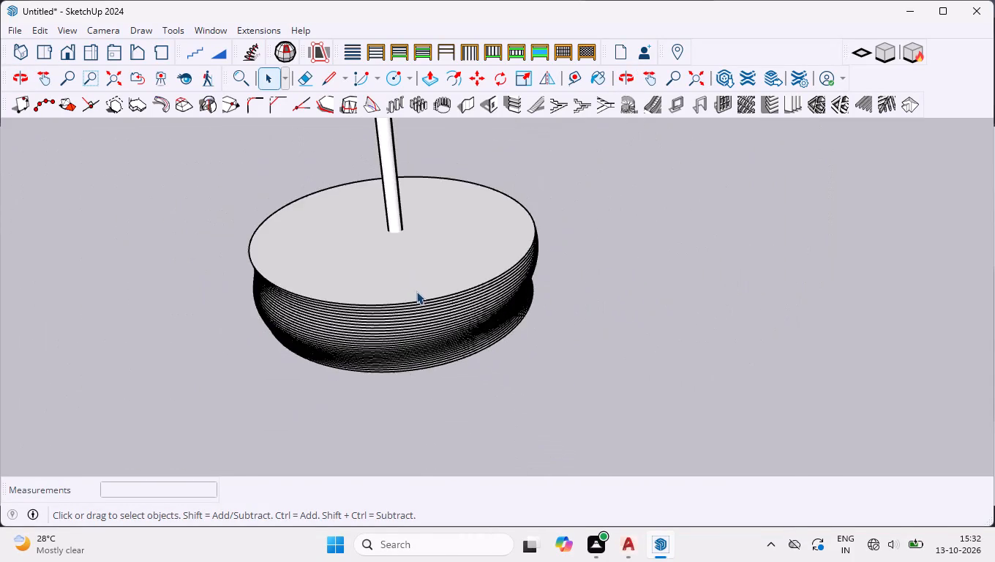
# Delete all the arrayed circle-and-cylinder groups from the model.
pyautogui.scroll(-5, 416, 291)
pyautogui.moveTo(542, 377); pyautogui.dragTo(79, 109)
pyautogui.press('Delete')
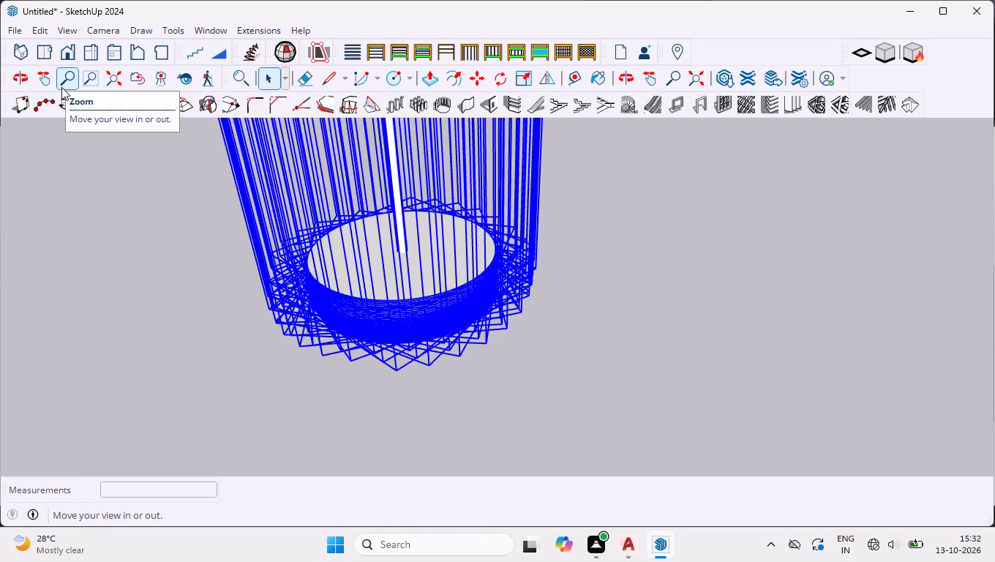
pyautogui.scroll(-8, 143, 294)
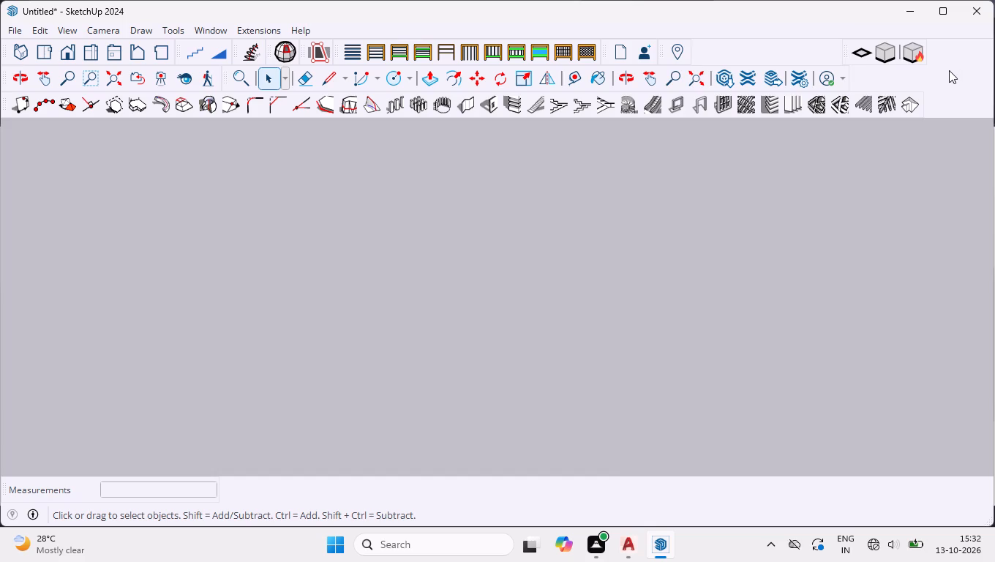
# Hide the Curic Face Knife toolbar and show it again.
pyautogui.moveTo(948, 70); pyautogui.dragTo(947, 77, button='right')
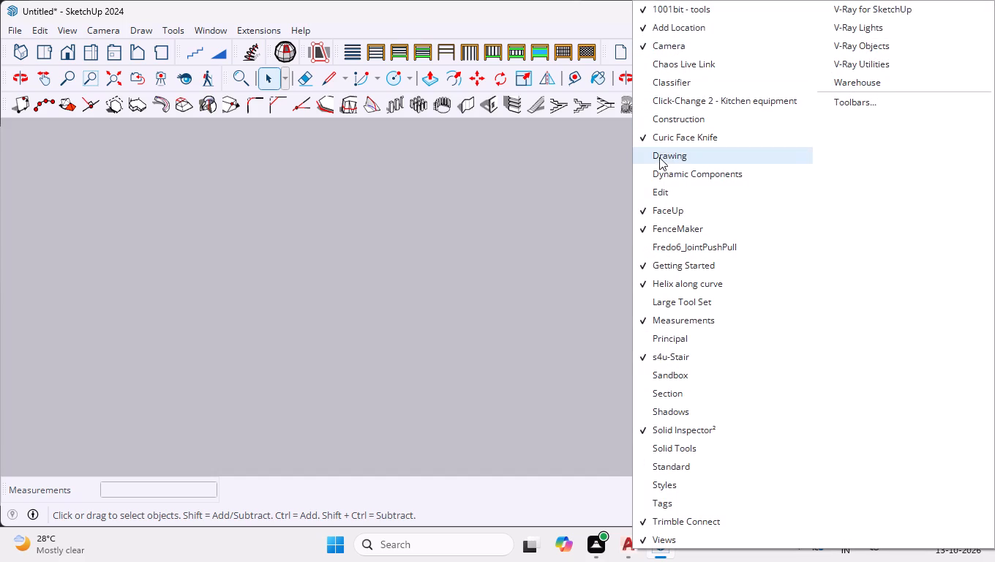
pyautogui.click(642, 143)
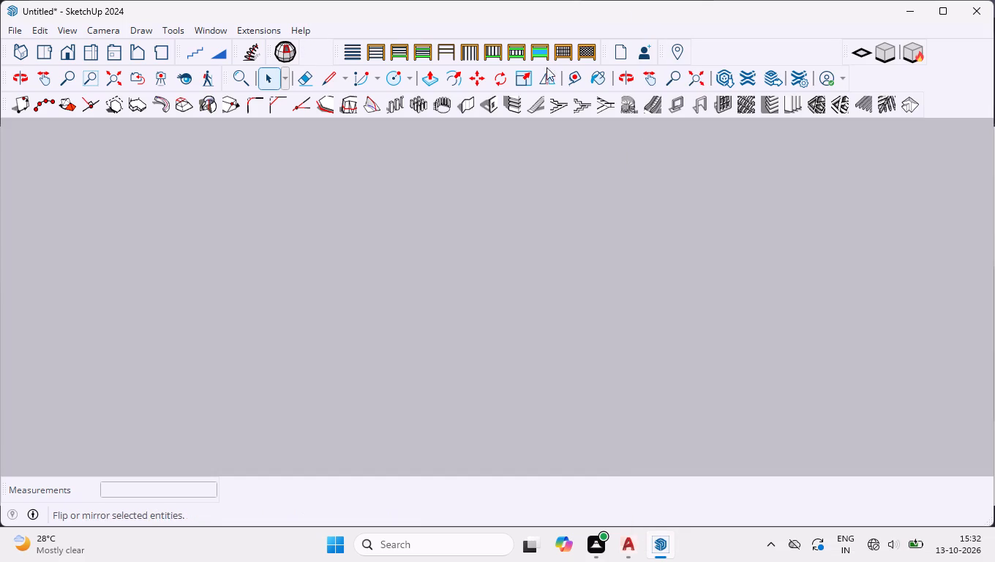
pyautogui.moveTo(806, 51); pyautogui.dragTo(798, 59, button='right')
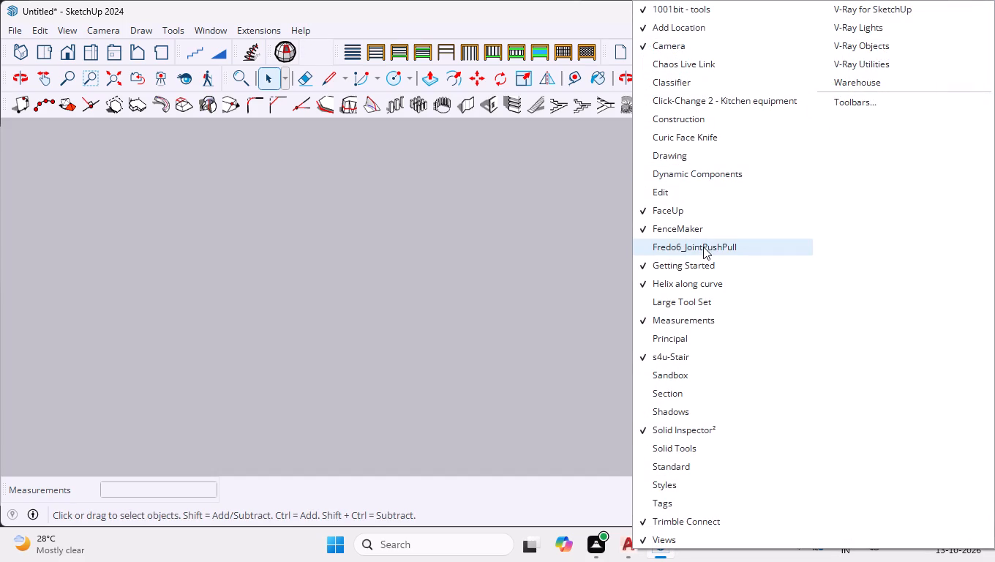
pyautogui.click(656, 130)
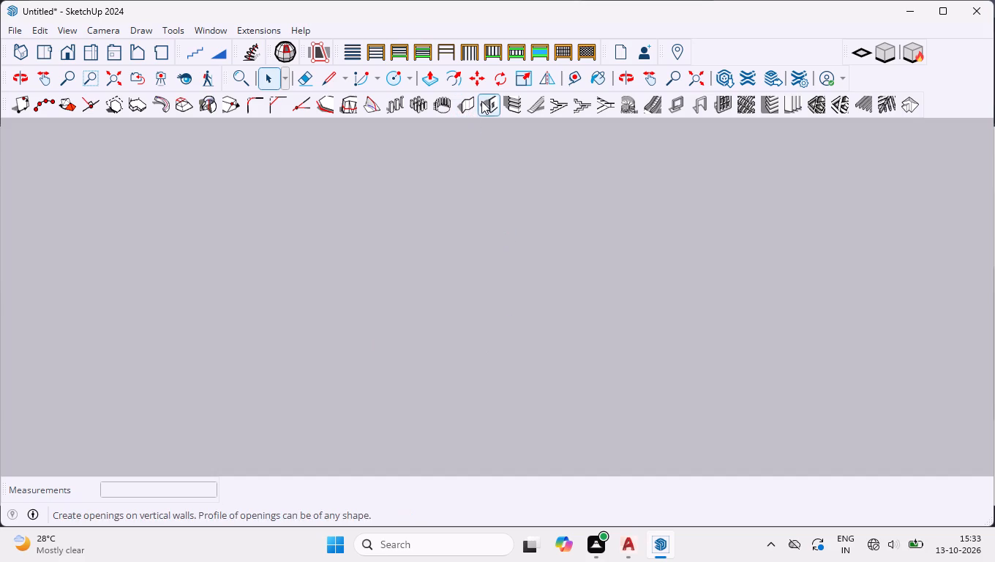
# Close SketchUp without saving the untitled model.
pyautogui.click(991, 15)
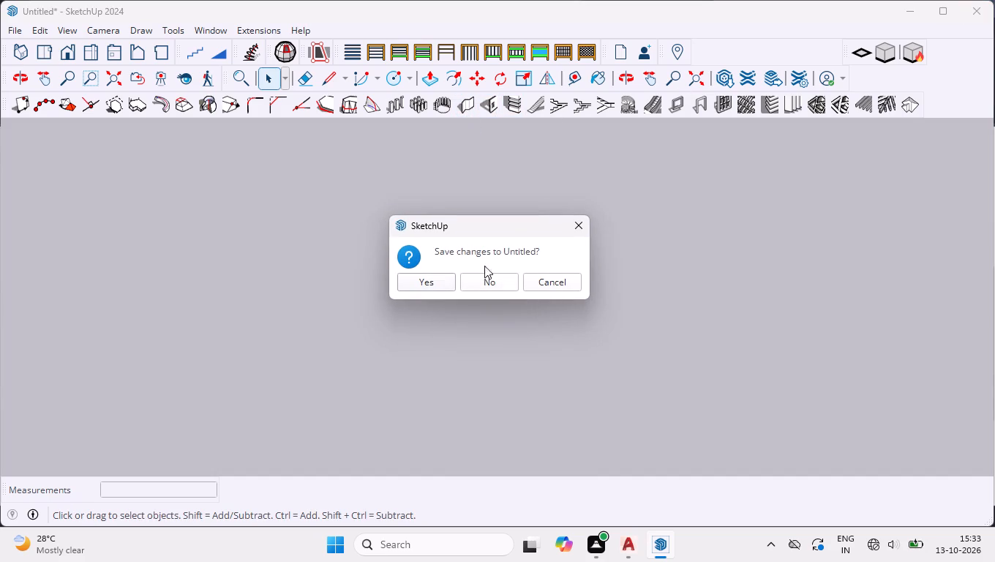
pyautogui.click(481, 280)
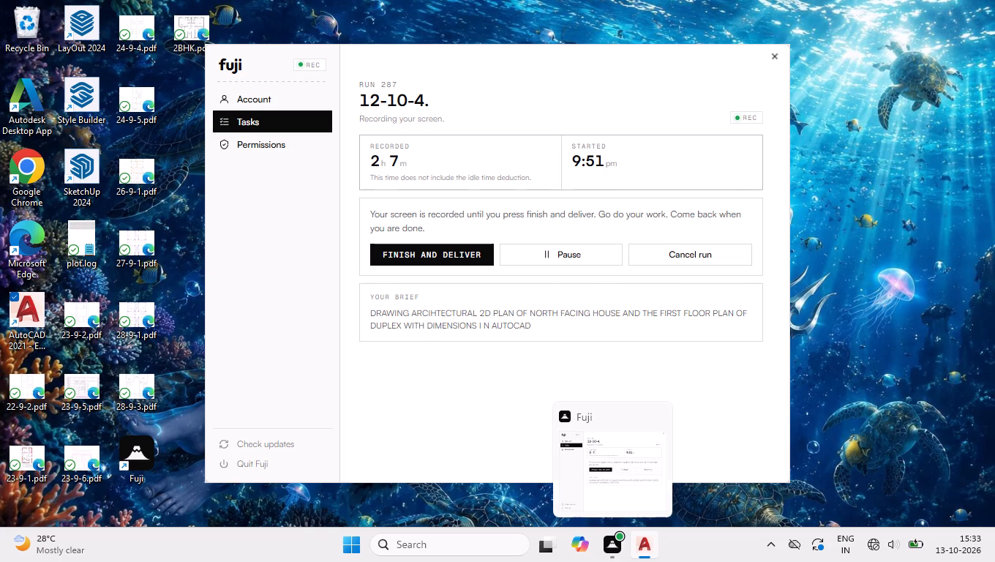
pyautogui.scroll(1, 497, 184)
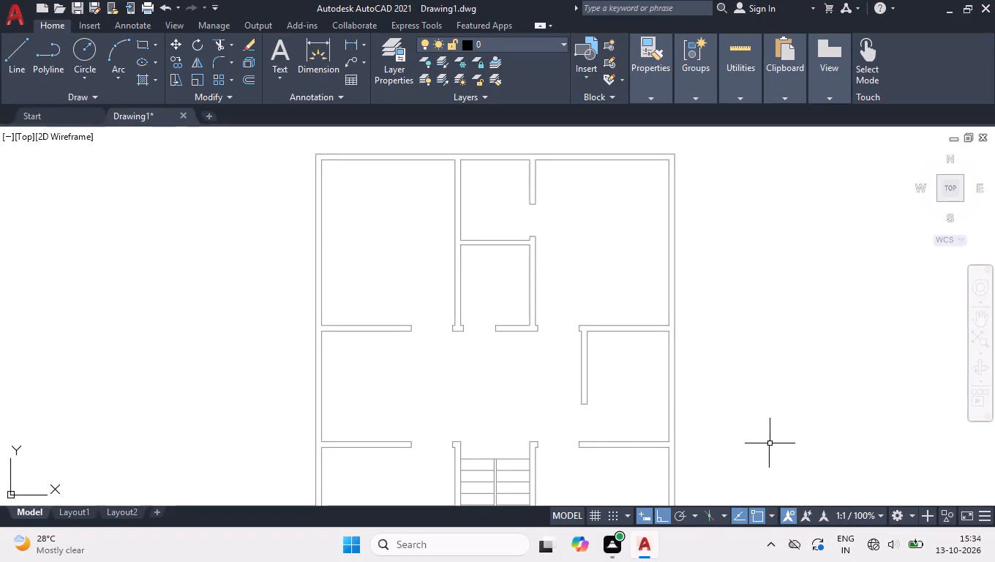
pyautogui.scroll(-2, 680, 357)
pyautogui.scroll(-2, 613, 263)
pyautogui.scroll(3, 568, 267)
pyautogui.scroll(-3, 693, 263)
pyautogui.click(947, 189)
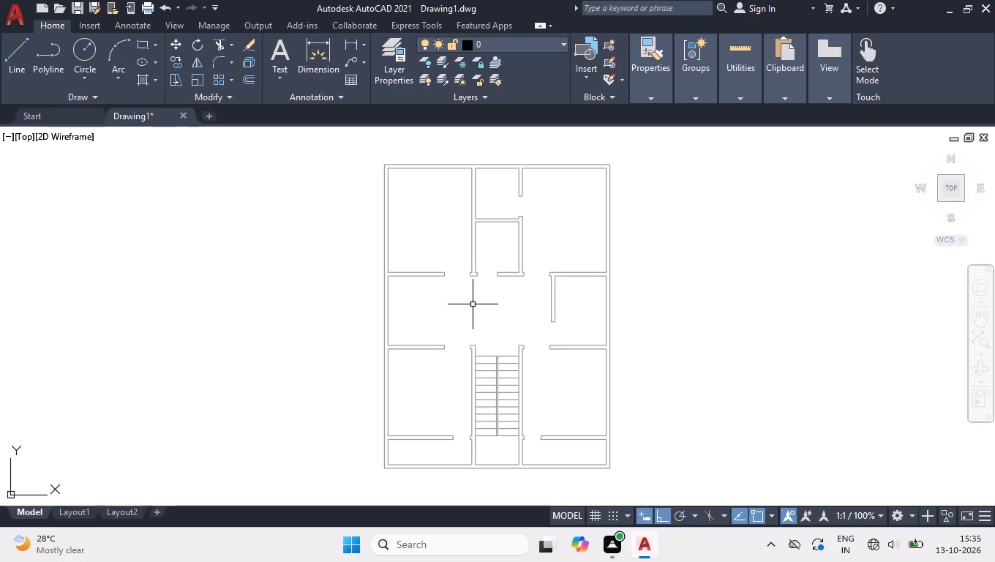
# Insert eight Door - Imperial blocks from the architectural tool palette in the empty space west of the floor plan.
pyautogui.hotkey('ctrl', '3')
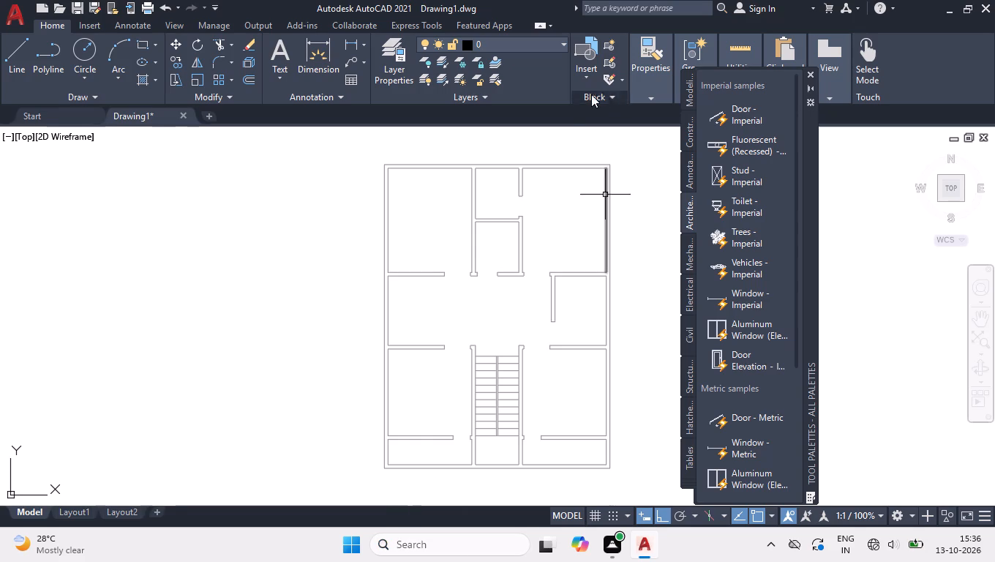
pyautogui.click(773, 113)
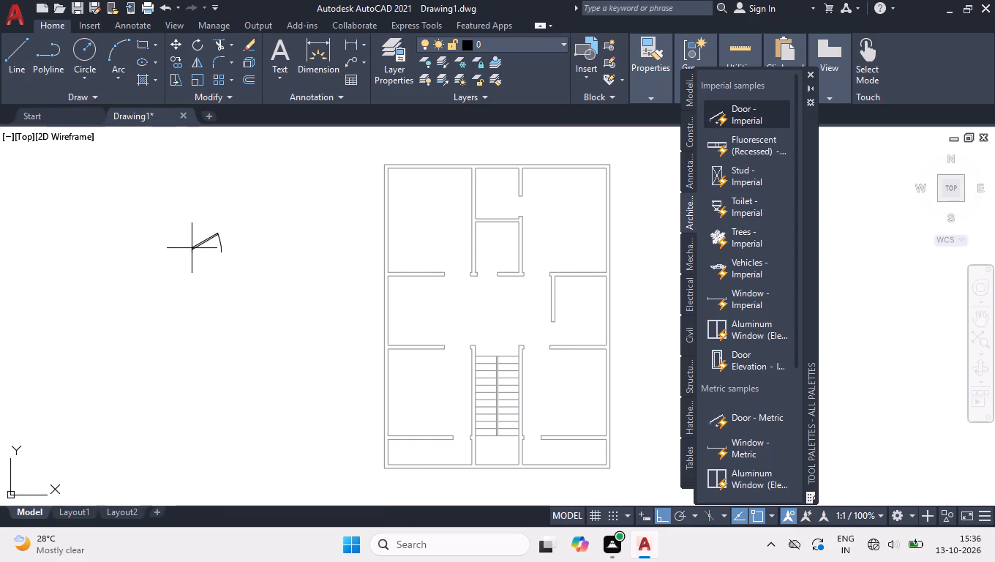
pyautogui.click(182, 248)
pyautogui.press('space')
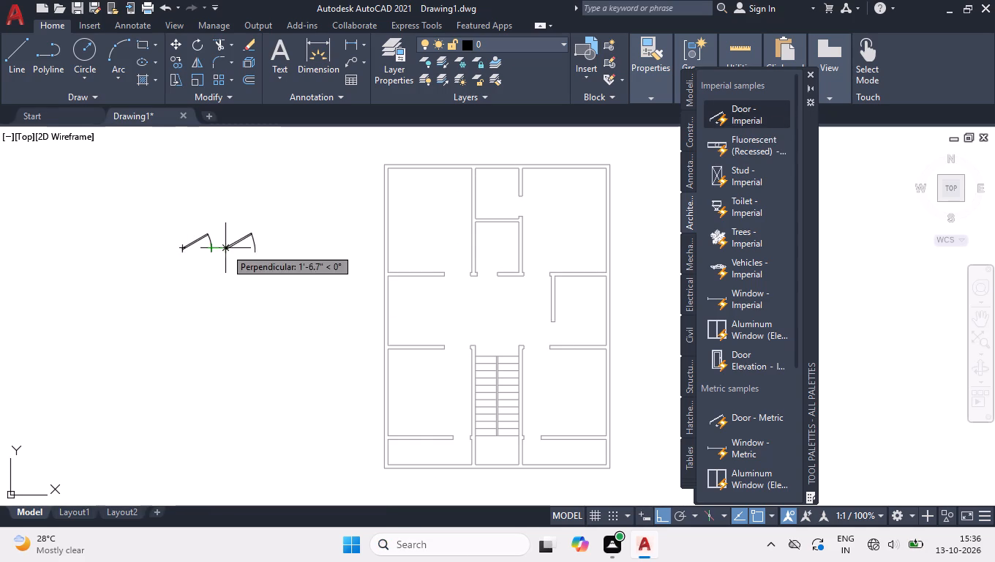
pyautogui.click(226, 247)
pyautogui.press('space')
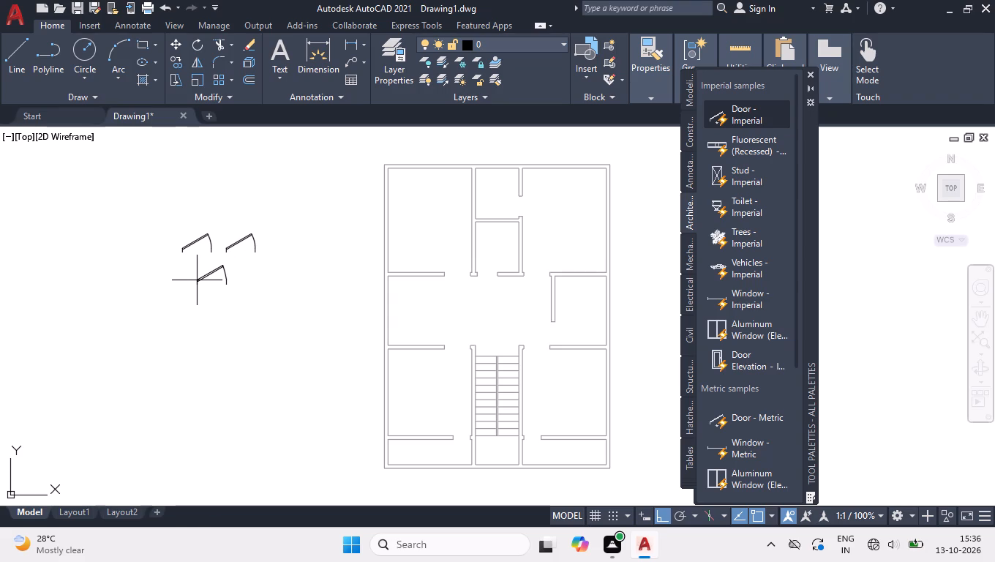
pyautogui.click(196, 280)
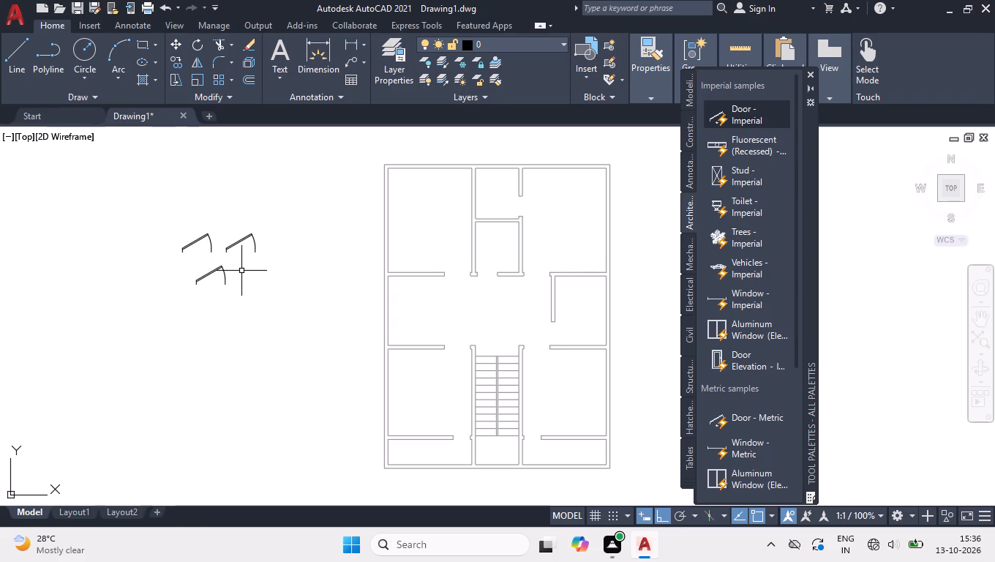
pyautogui.press('space')
pyautogui.click(246, 277)
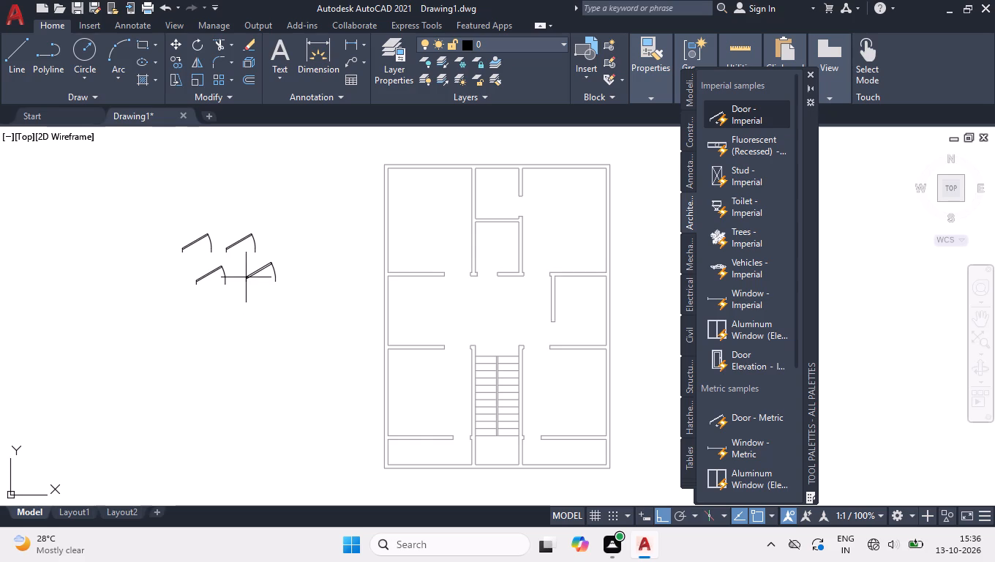
pyautogui.press('space')
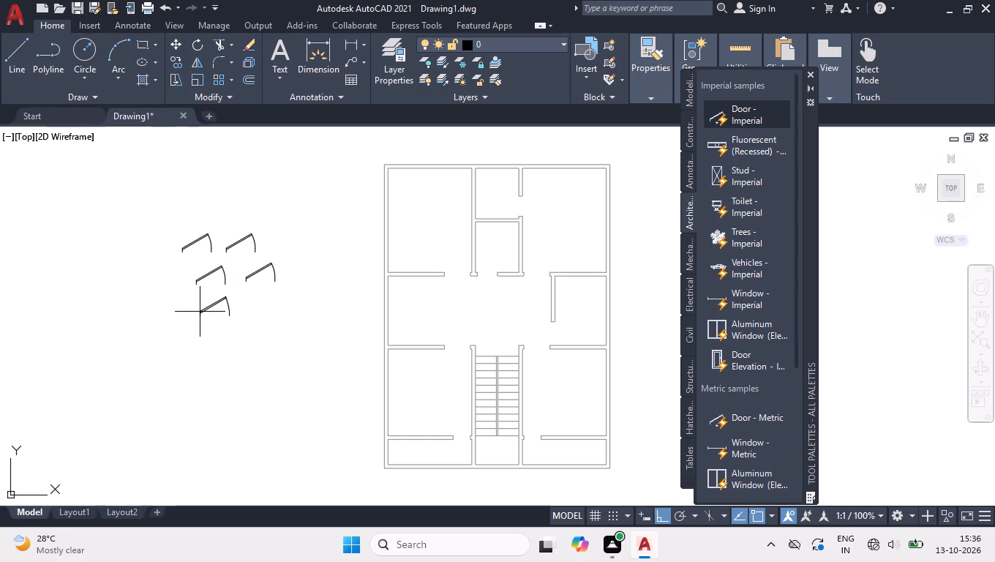
pyautogui.click(200, 312)
pyautogui.press('space')
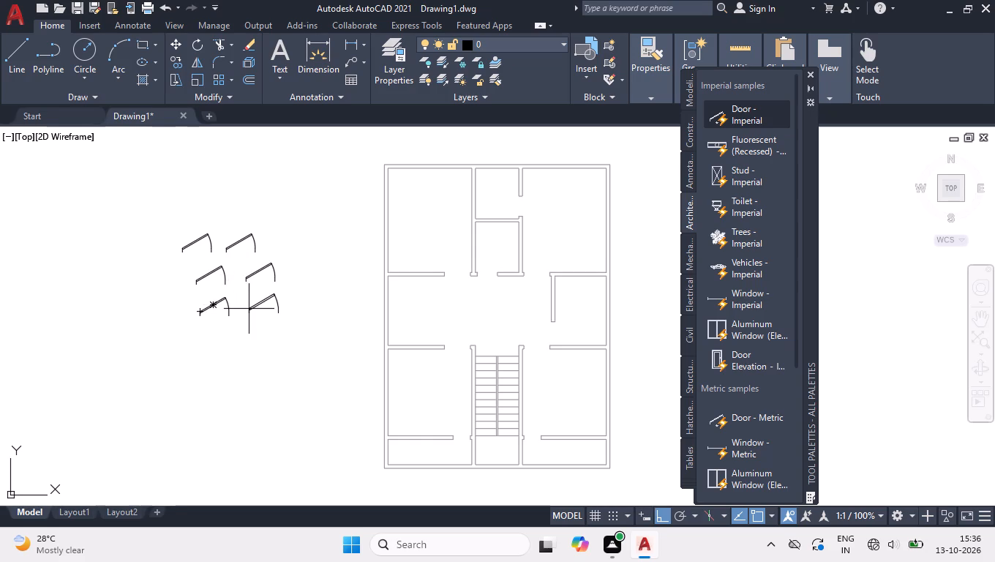
pyautogui.click(247, 309)
pyautogui.press('space')
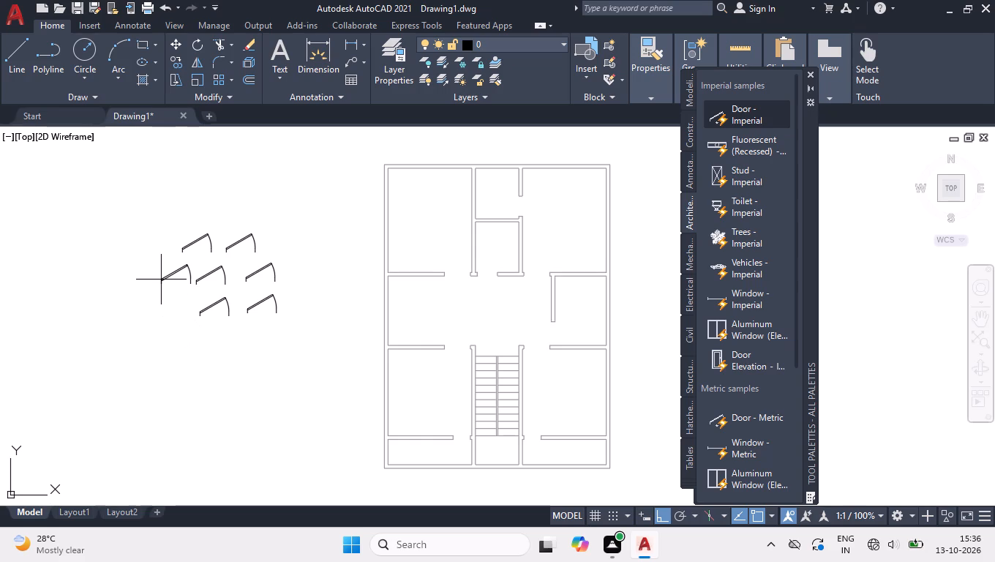
pyautogui.click(148, 284)
pyautogui.press('space')
pyautogui.click(151, 319)
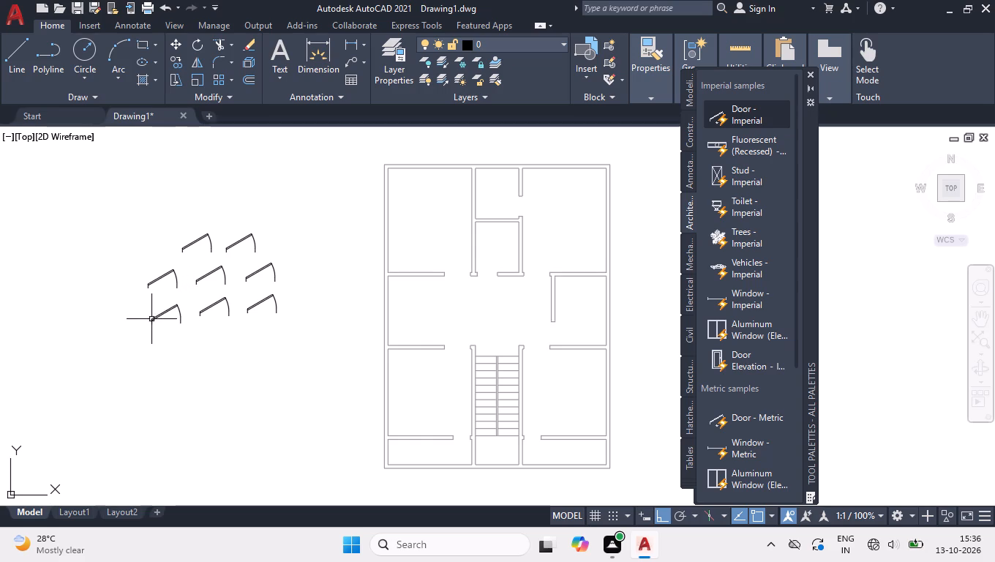
# Set the opening angle of all eight door blocks to Open 90º, close both palettes and deselect the doors.
pyautogui.click(129, 228)
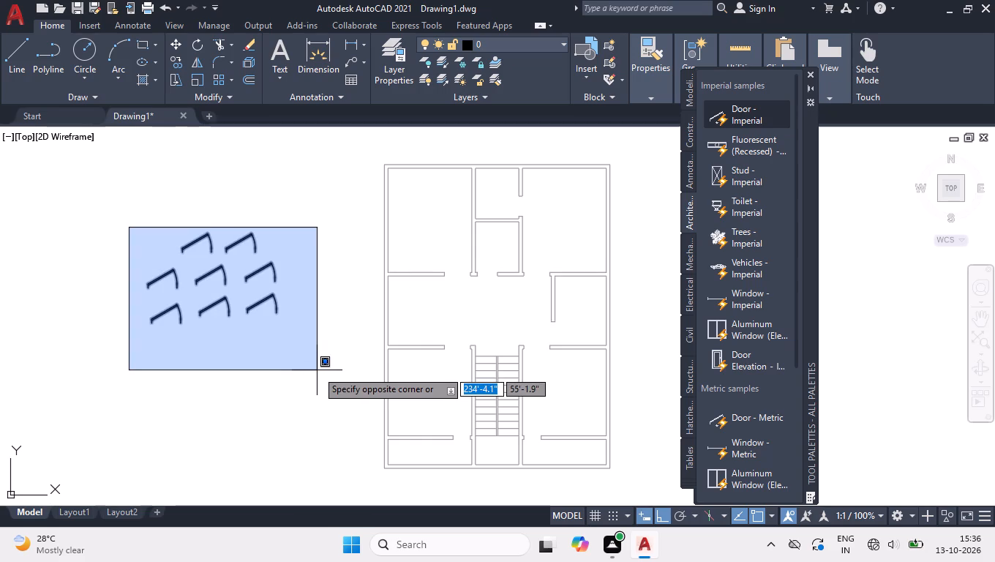
pyautogui.click(317, 370)
pyautogui.hotkey('ctrl', '1')
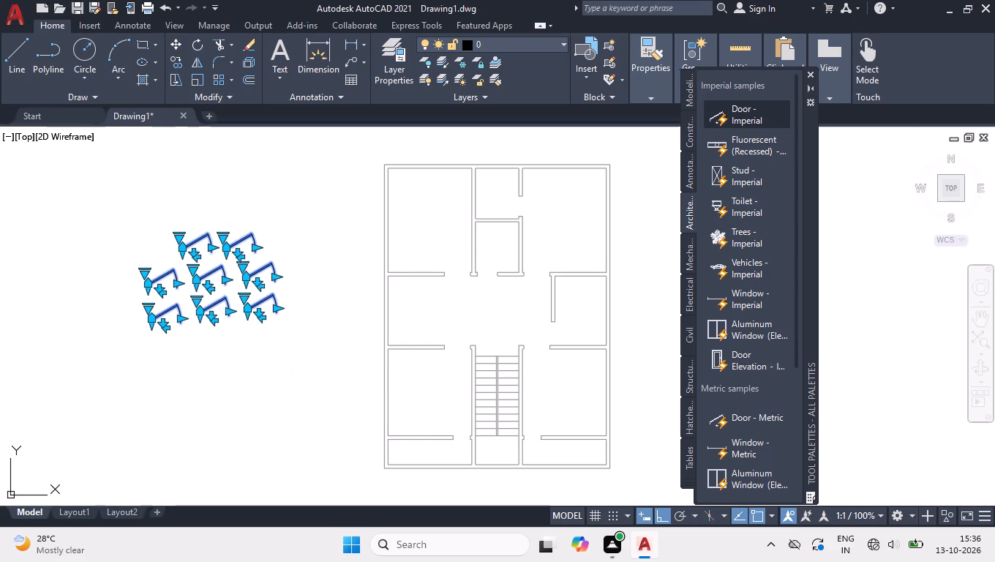
pyautogui.scroll(-8, 824, 163)
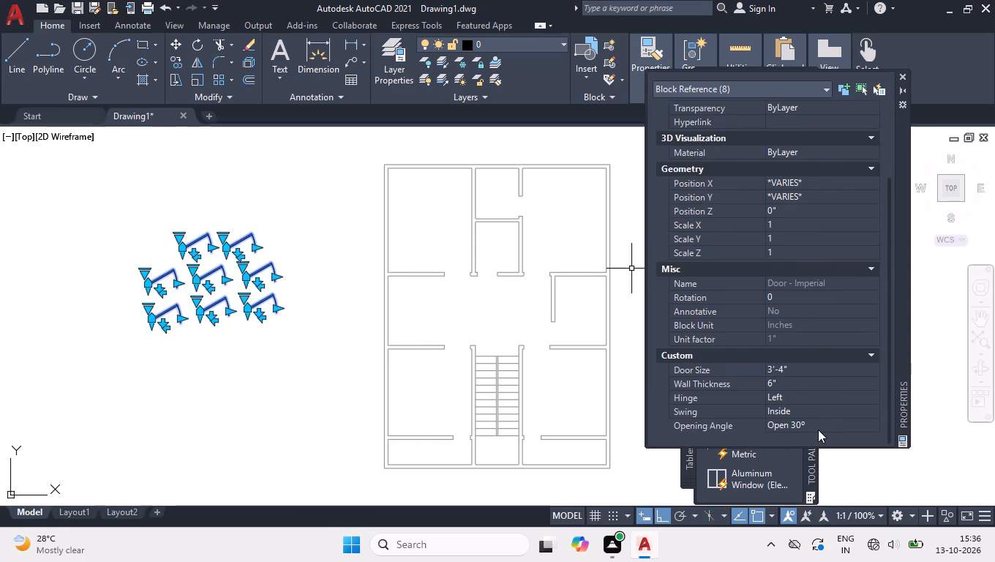
pyautogui.click(819, 428)
pyautogui.click(822, 424)
pyautogui.click(811, 479)
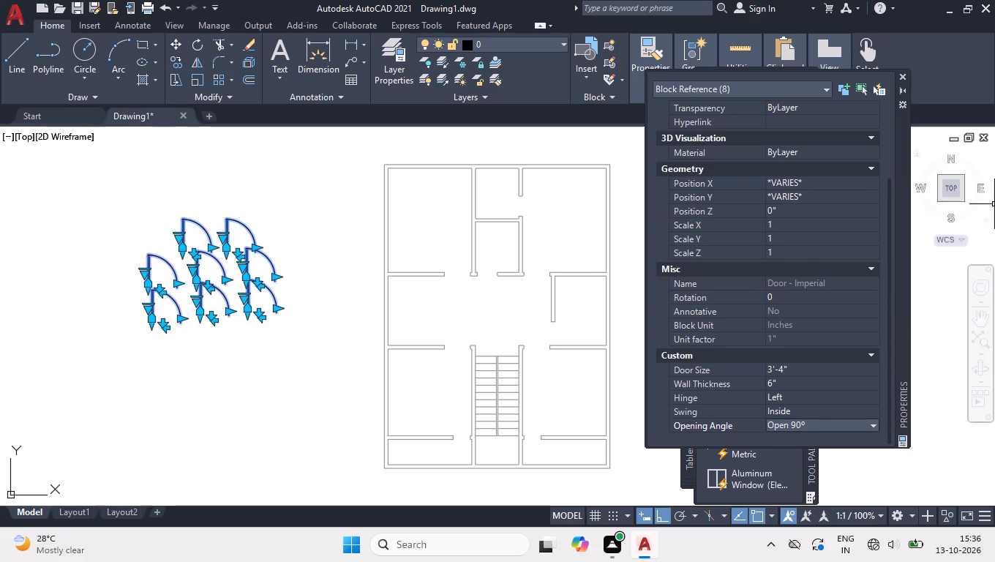
pyautogui.click(902, 75)
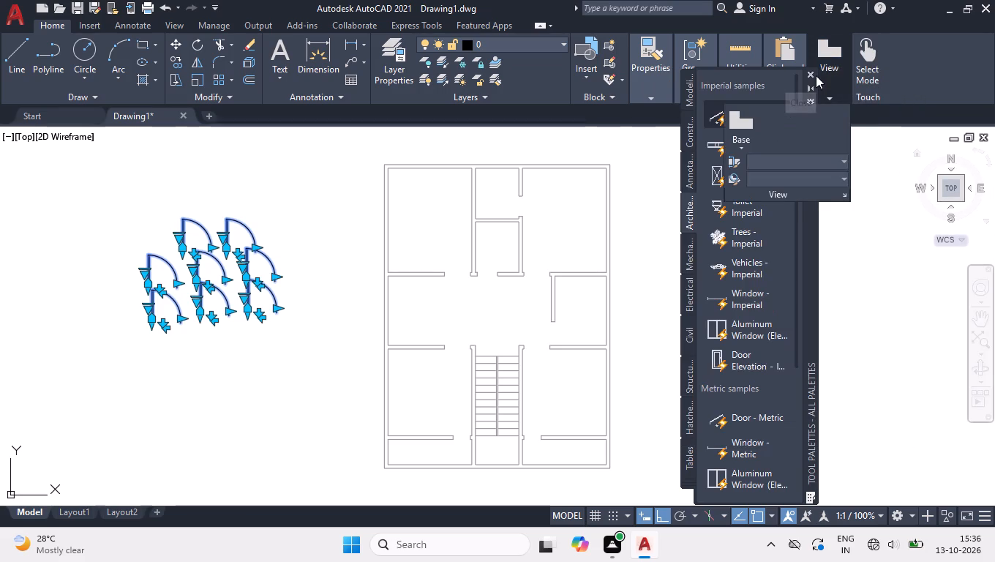
pyautogui.click(812, 75)
pyautogui.rightClick(683, 185)
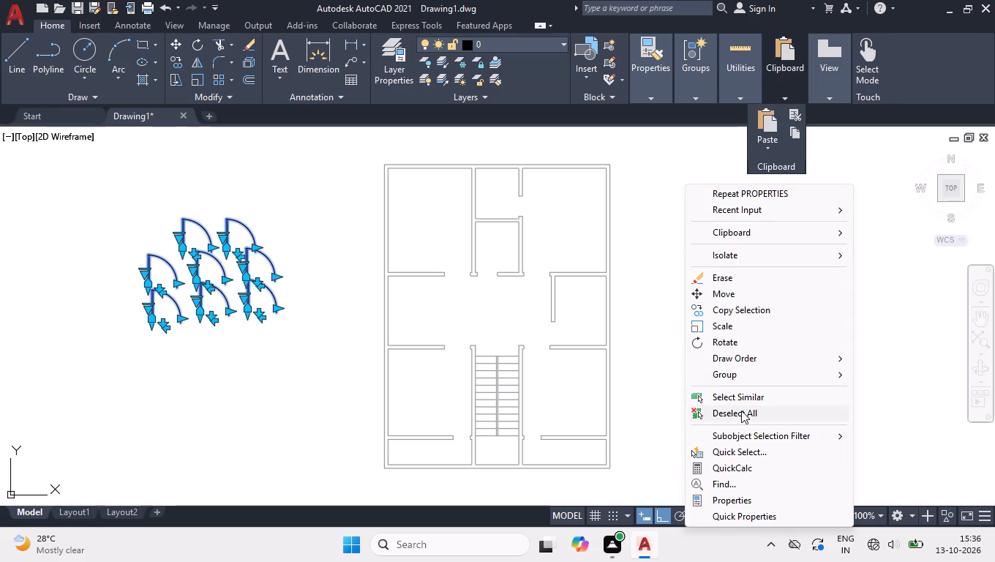
pyautogui.click(741, 411)
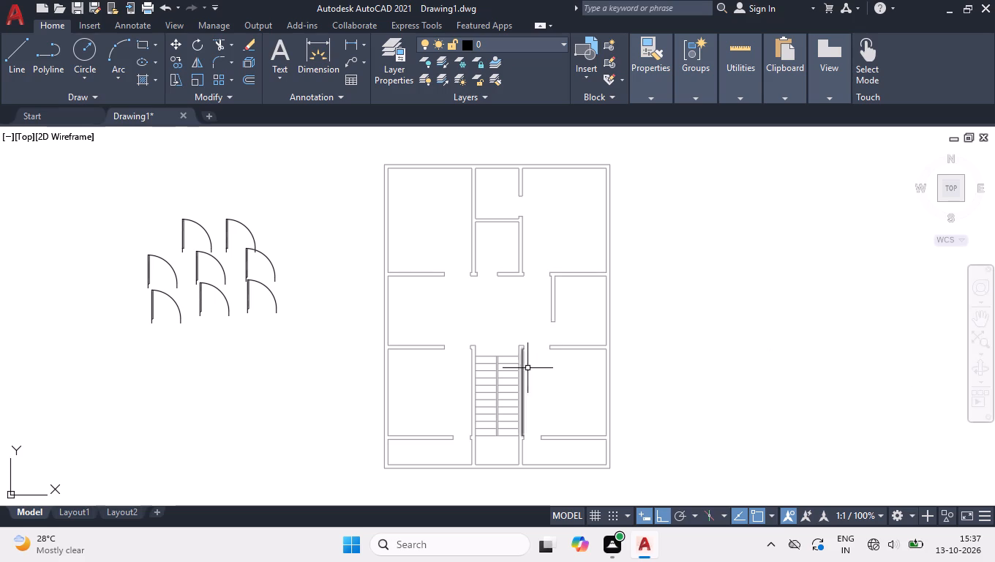
# Move one door block into the opening in the north-east room's south wall, hinged at the opening's west jamb.
pyautogui.click(266, 287)
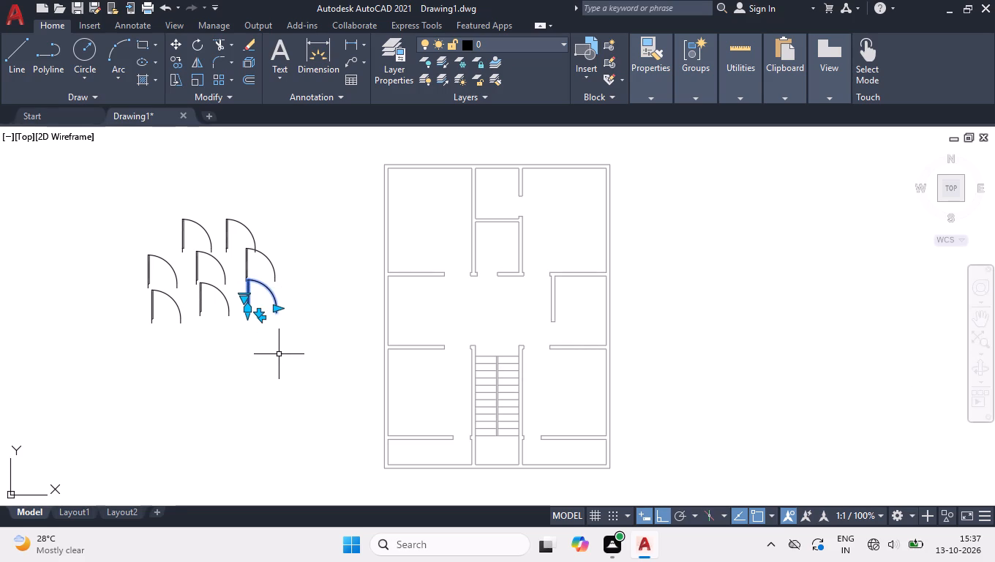
pyautogui.press('m')
pyautogui.press('Return')
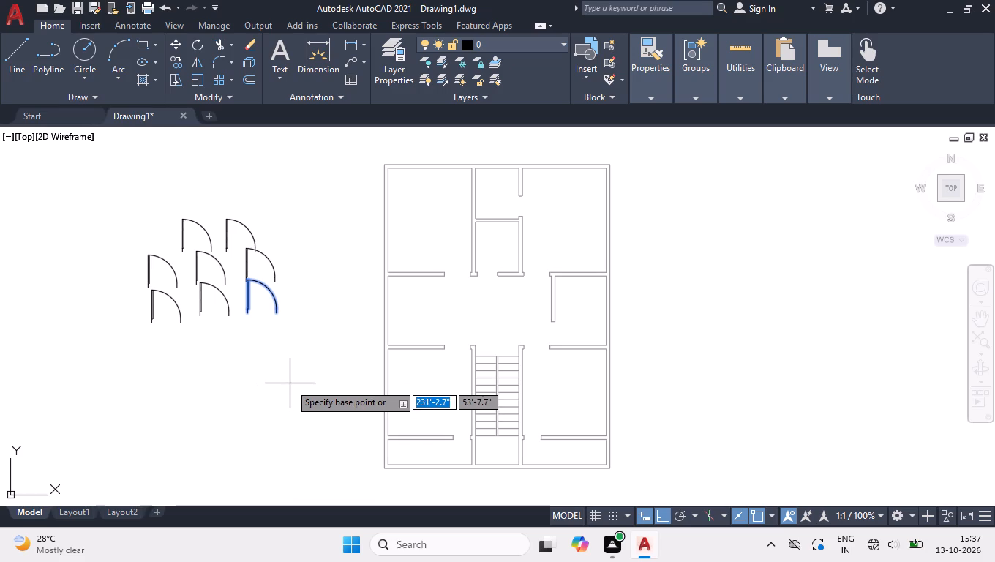
pyautogui.click(247, 316)
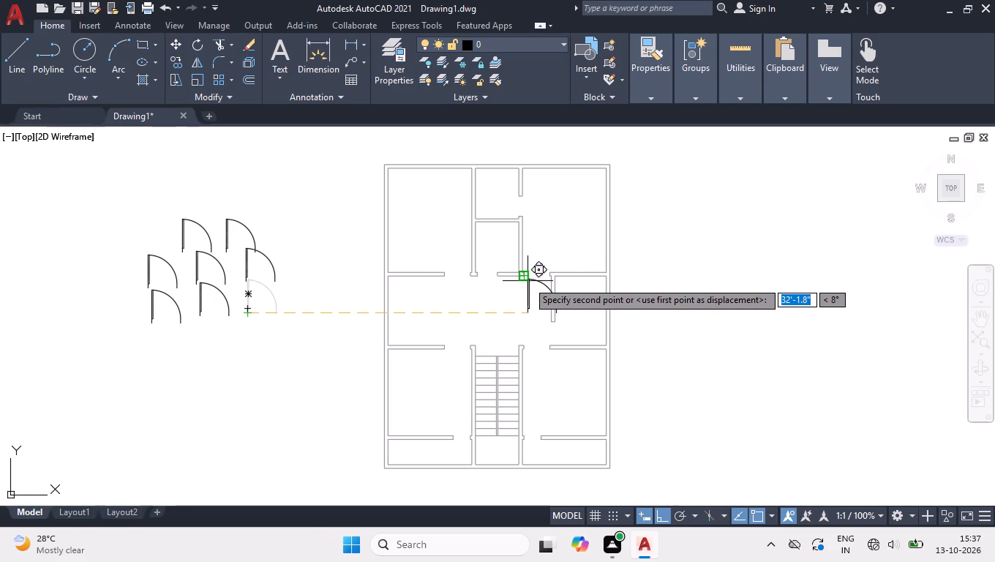
pyautogui.click(527, 281)
# Move another door block into the south opening of the small central room, hinged at its west jamb.
pyautogui.click(323, 271)
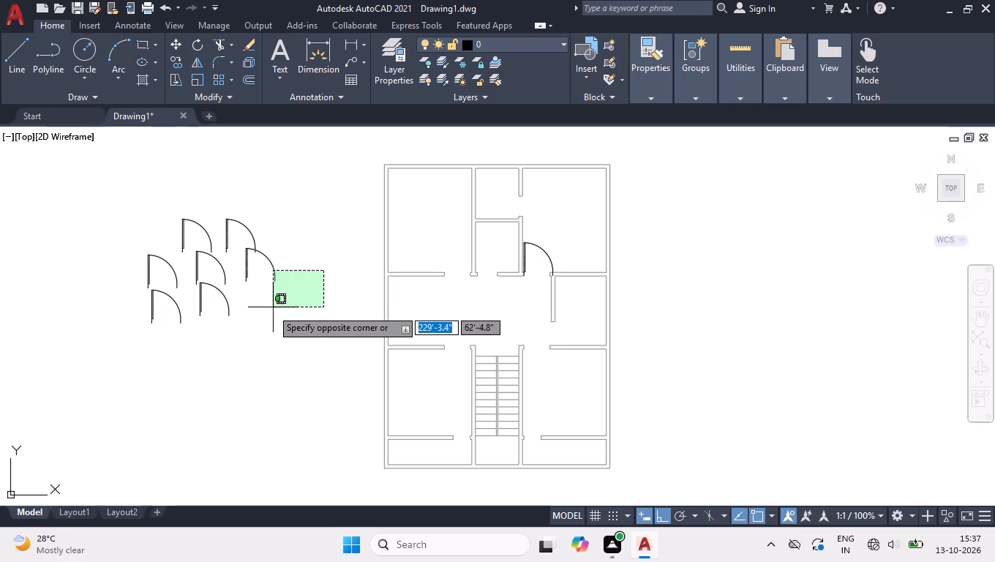
pyautogui.click(271, 309)
pyautogui.press('space')
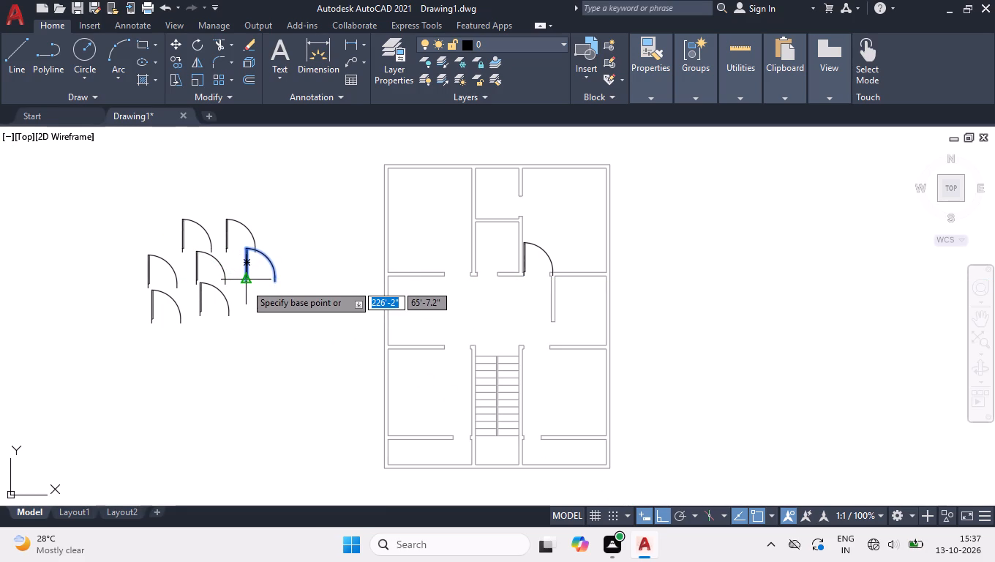
pyautogui.click(245, 285)
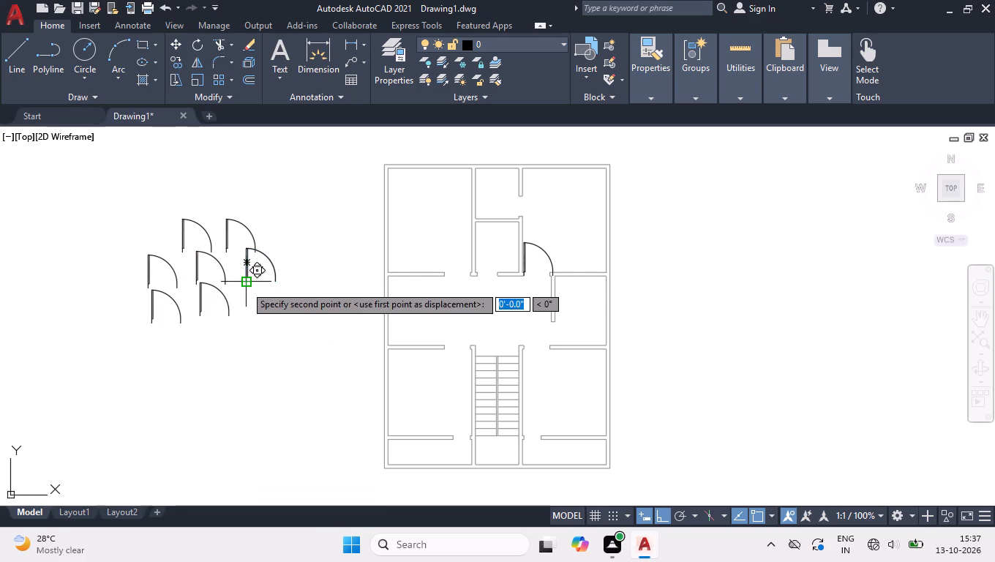
pyautogui.click(476, 276)
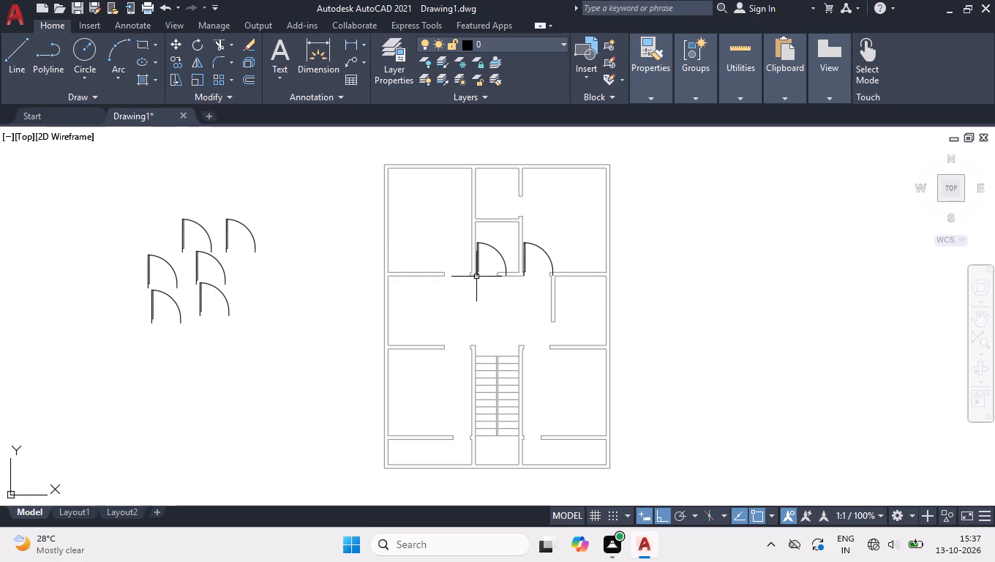
# Flip a door block's hinge side and move it to the east jamb of the north-west room's south opening.
pyautogui.click(265, 233)
pyautogui.click(239, 267)
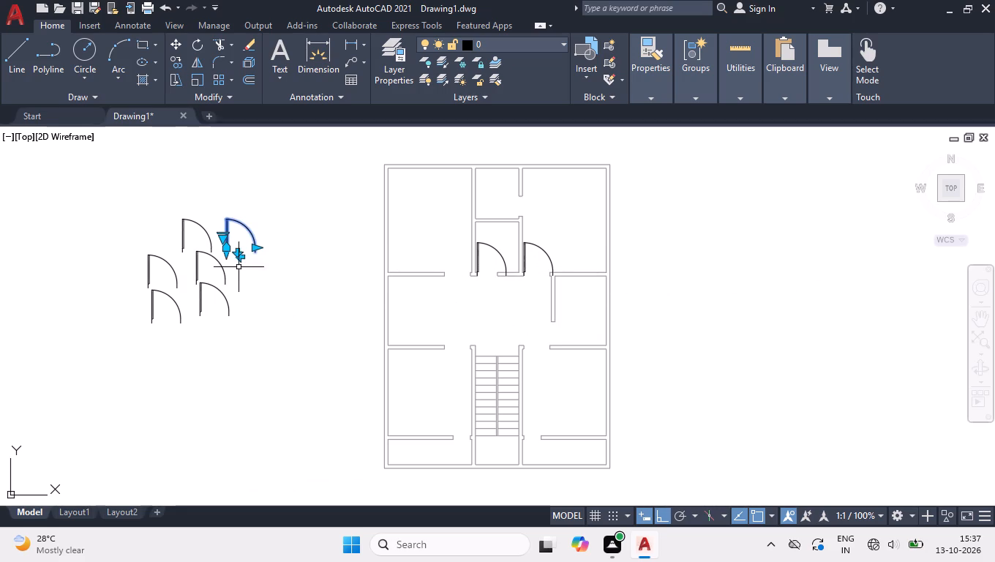
pyautogui.click(242, 258)
pyautogui.press('space')
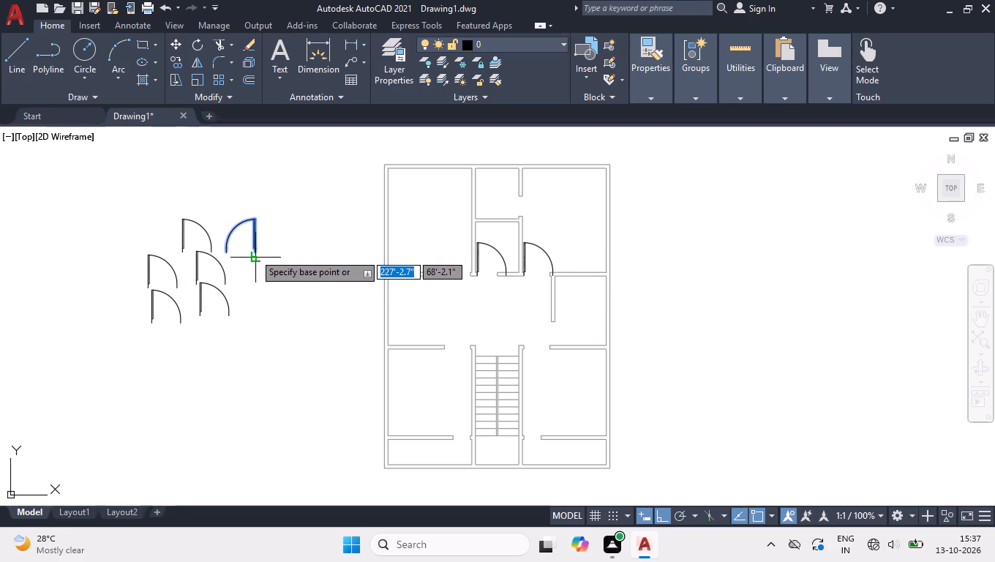
pyautogui.click(254, 251)
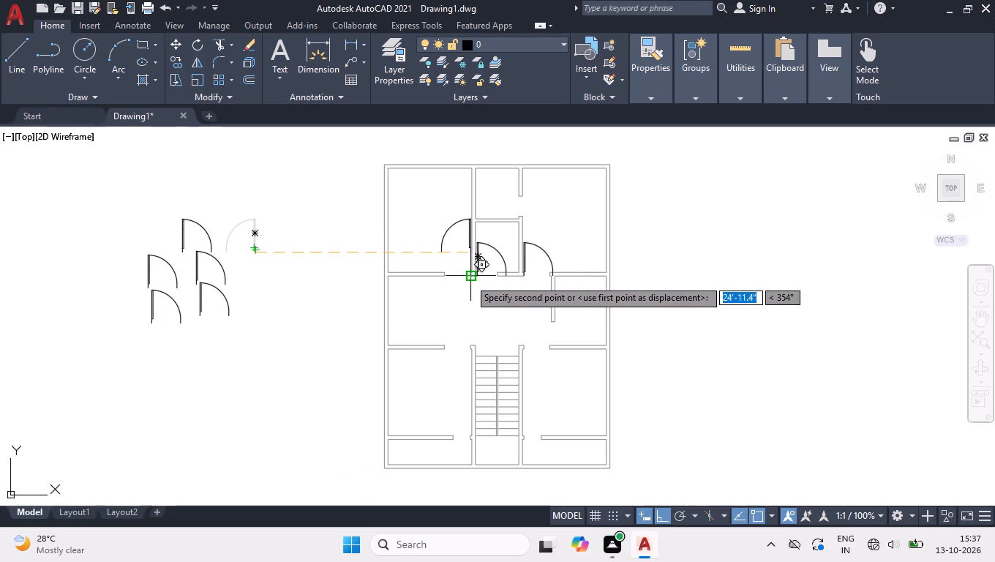
pyautogui.click(469, 278)
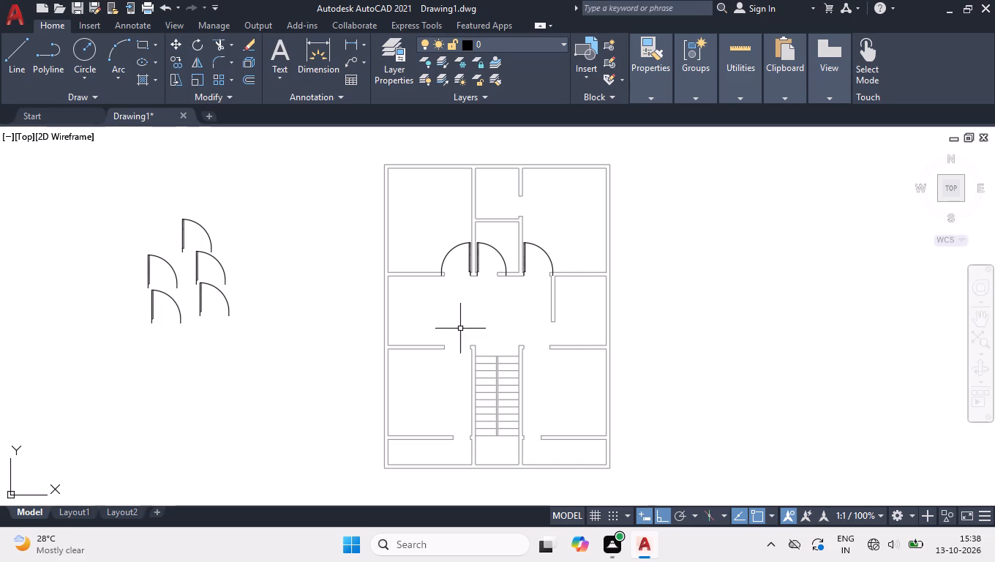
# Flip a door block to swing southward and move it into the opening into the south-east room, hinged beside the staircase wall.
pyautogui.click(235, 310)
pyautogui.click(224, 326)
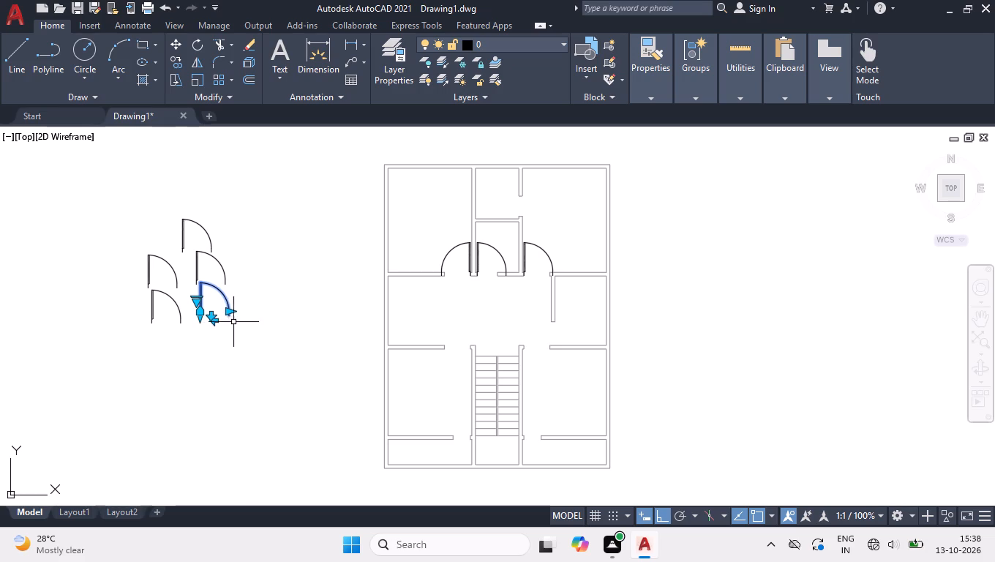
pyautogui.click(212, 316)
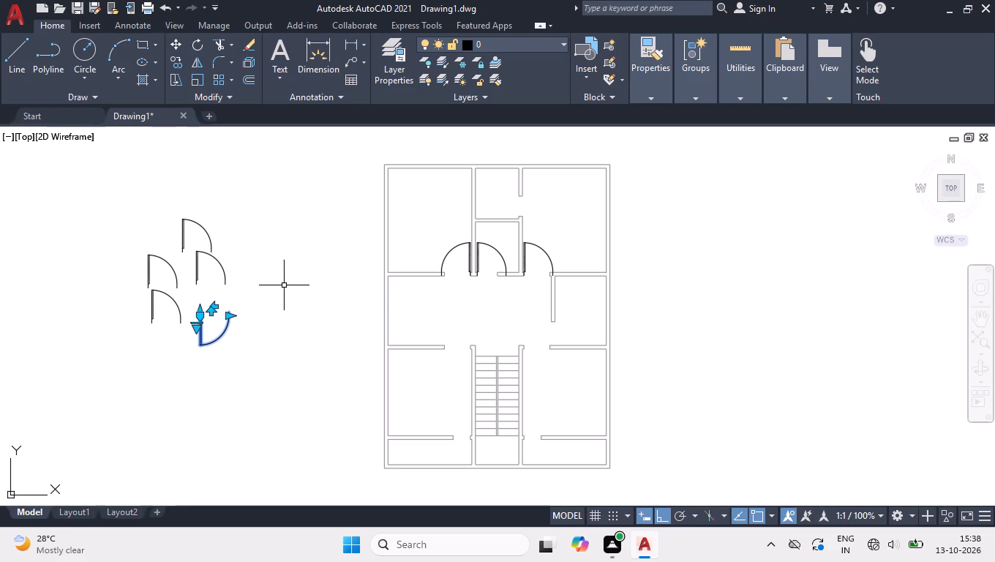
pyautogui.press('space')
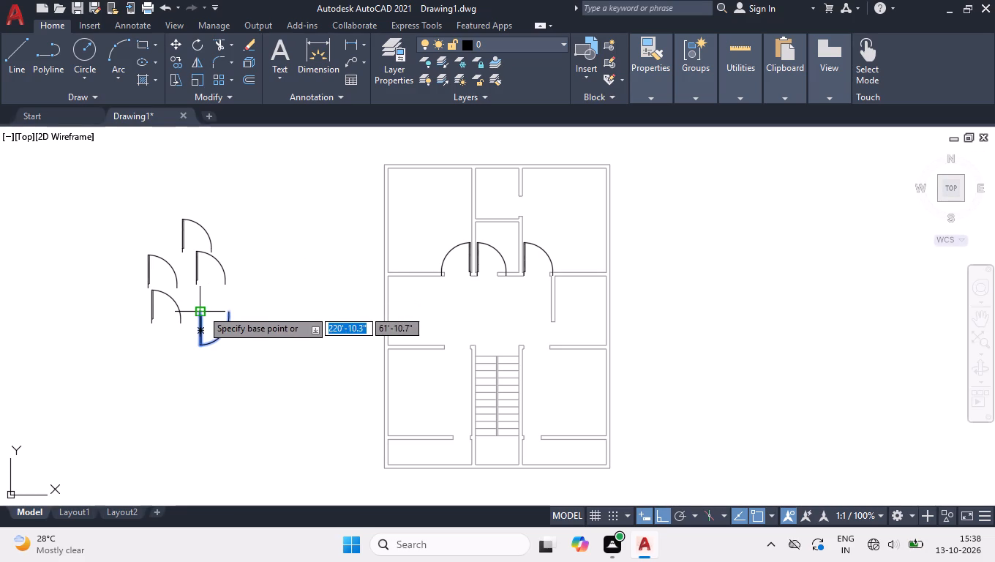
pyautogui.click(202, 310)
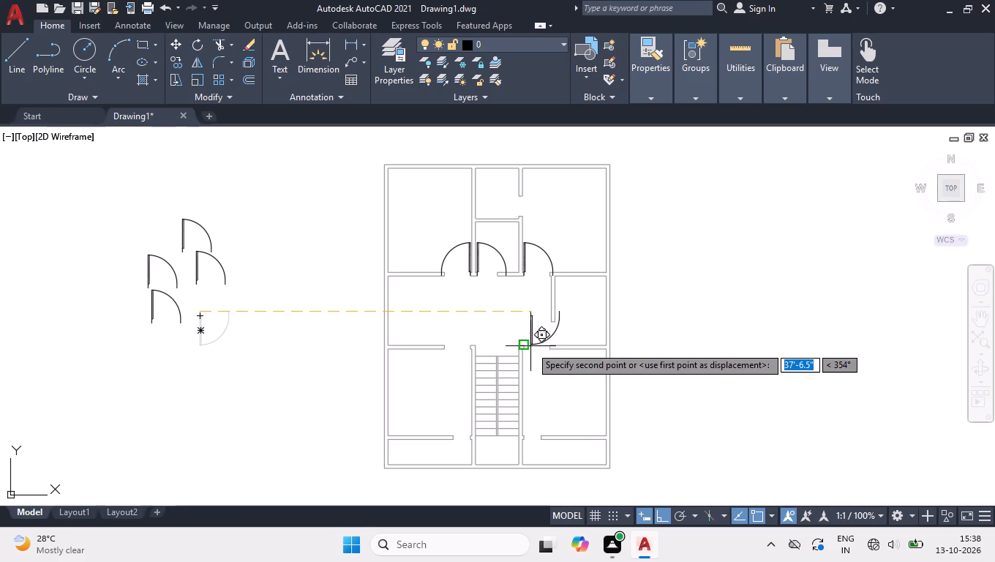
pyautogui.click(527, 343)
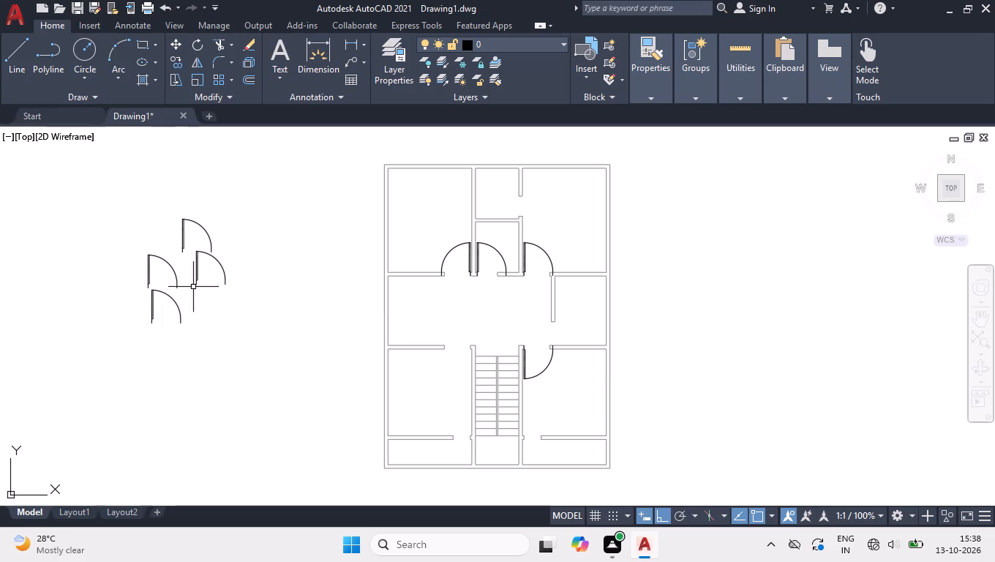
# Flip a spare door block to swing southward and move it into the south-east room's south opening, hinged beside the staircase wall.
pyautogui.moveTo(188, 307); pyautogui.dragTo(189, 318)
pyautogui.click(164, 342)
pyautogui.click(159, 324)
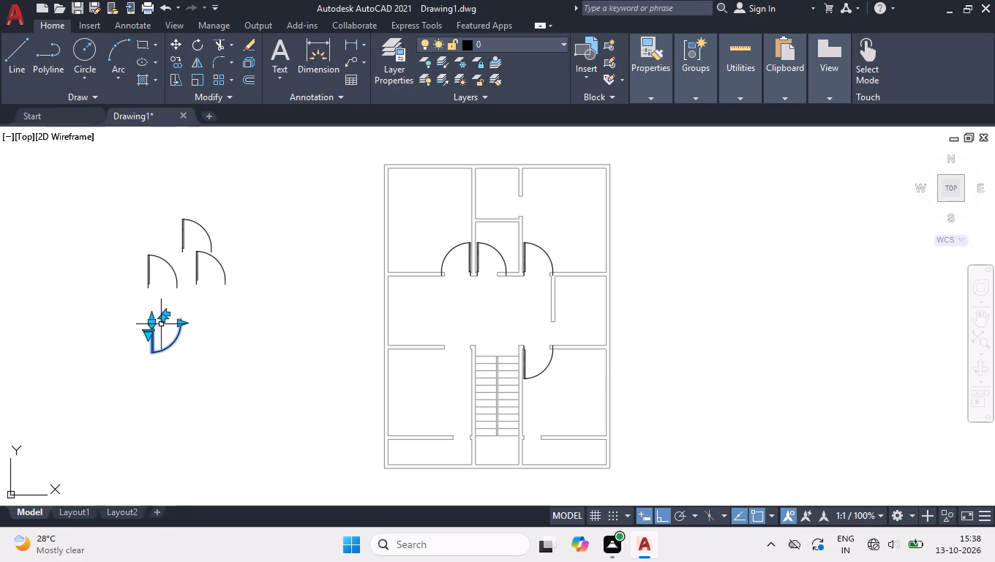
pyautogui.press('space')
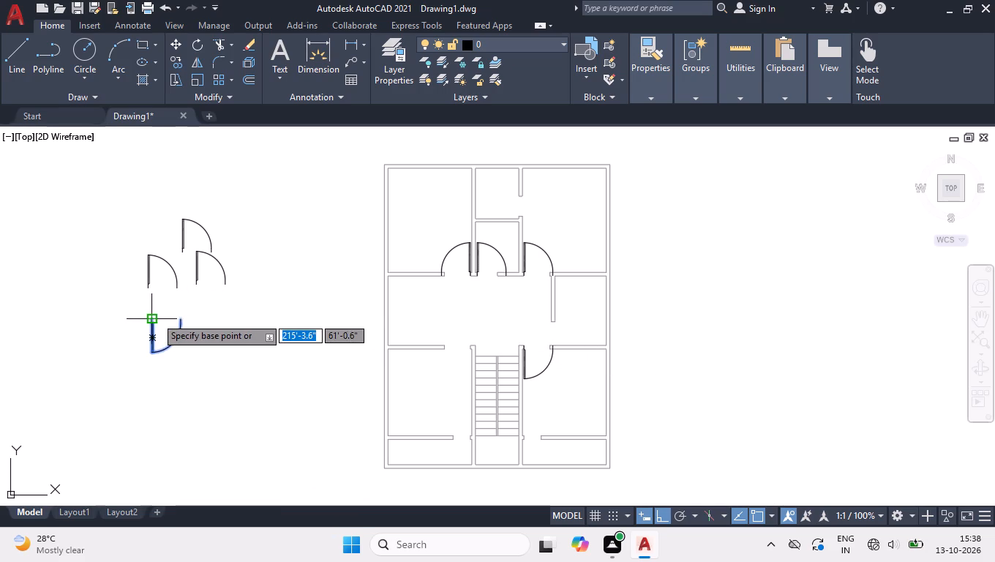
pyautogui.click(156, 317)
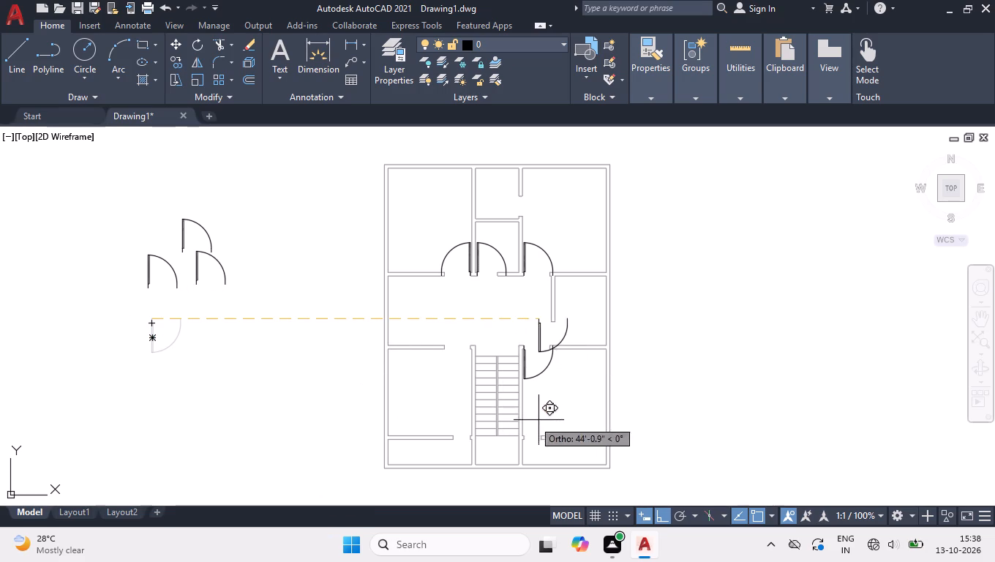
pyautogui.click(524, 437)
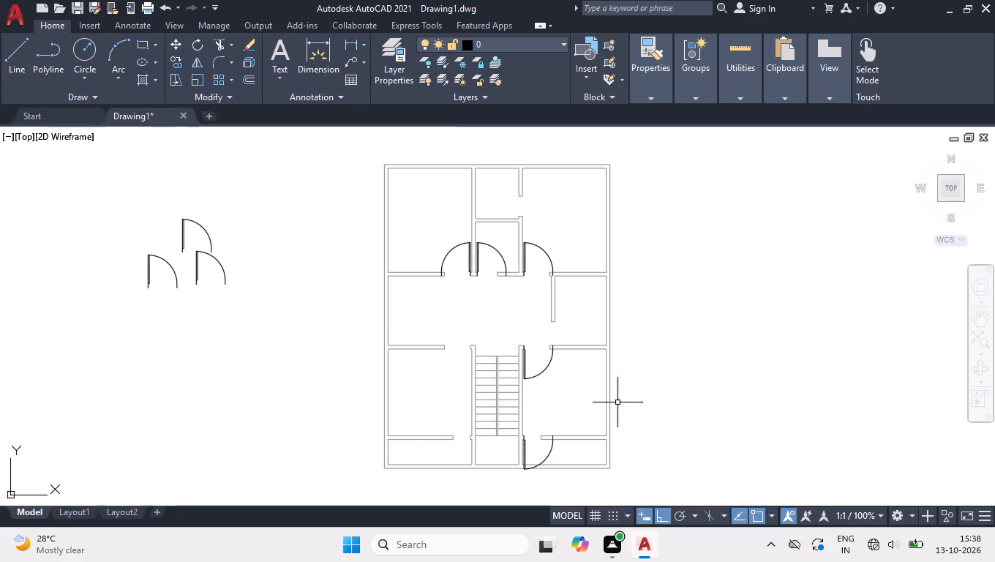
# Flip another spare door block's swing and hinge side, and move it to the east jamb of the south-west room's north opening.
pyautogui.moveTo(277, 276); pyautogui.dragTo(270, 284)
pyautogui.click(194, 337)
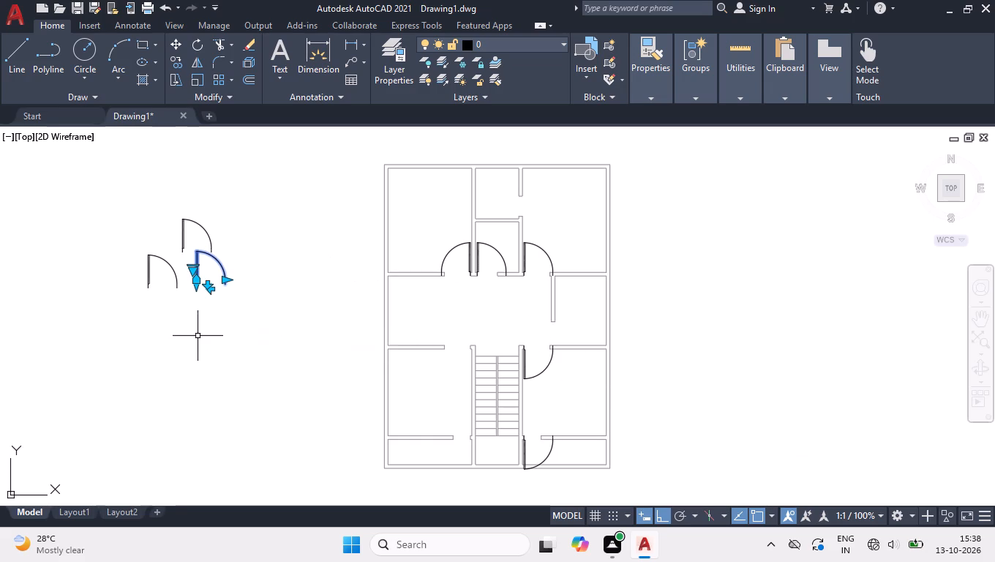
pyautogui.click(207, 284)
pyautogui.click(212, 275)
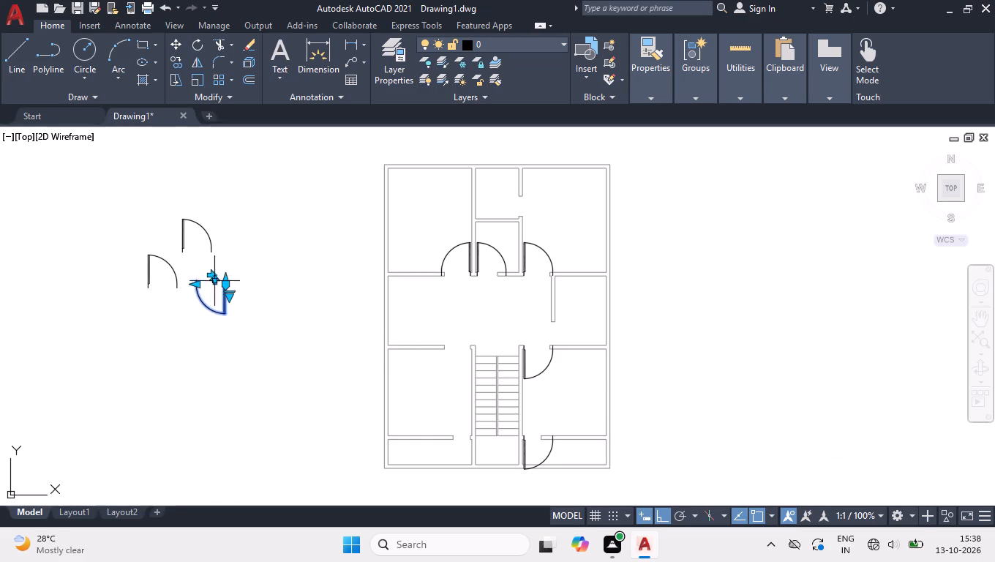
pyautogui.press('space')
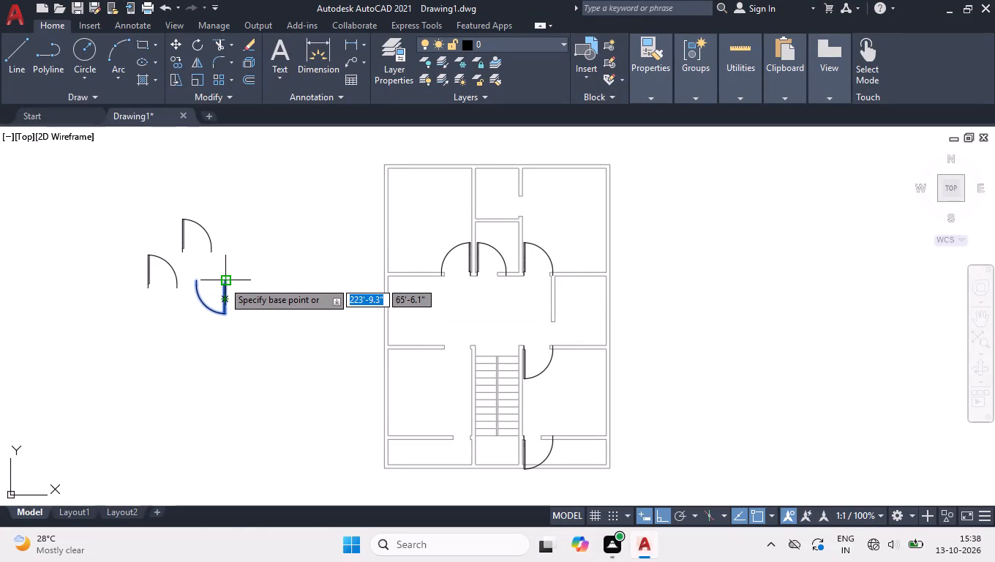
pyautogui.click(223, 281)
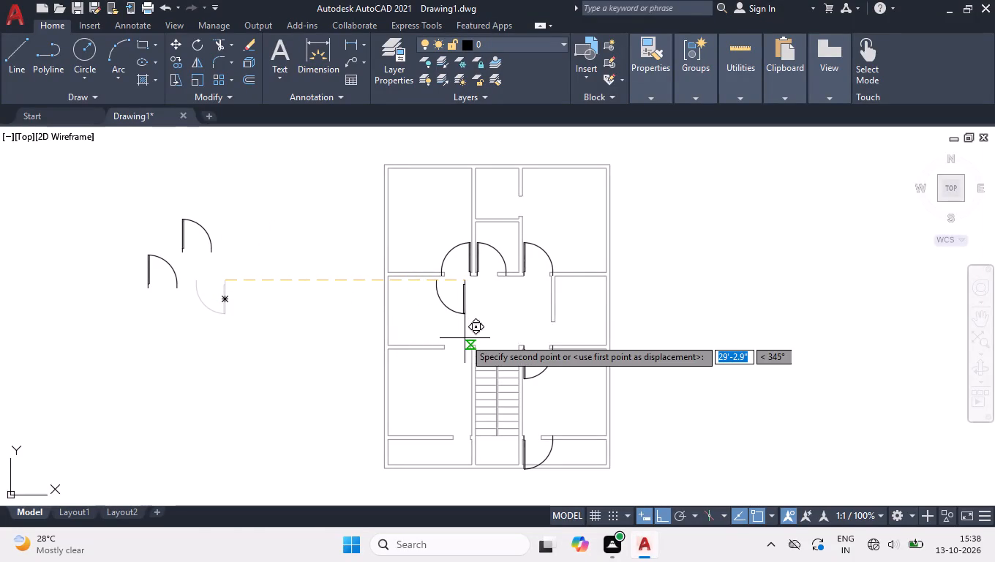
pyautogui.click(468, 344)
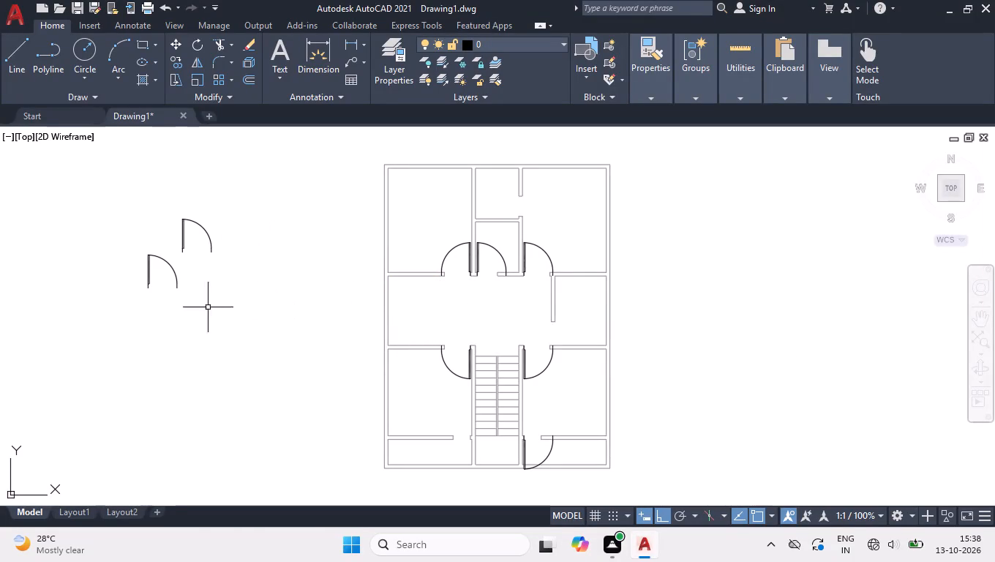
# Flip a third spare door block's swing and hinge side, and move it to the east jamb of the south-west room's south opening.
pyautogui.click(190, 281)
pyautogui.click(149, 315)
pyautogui.click(159, 290)
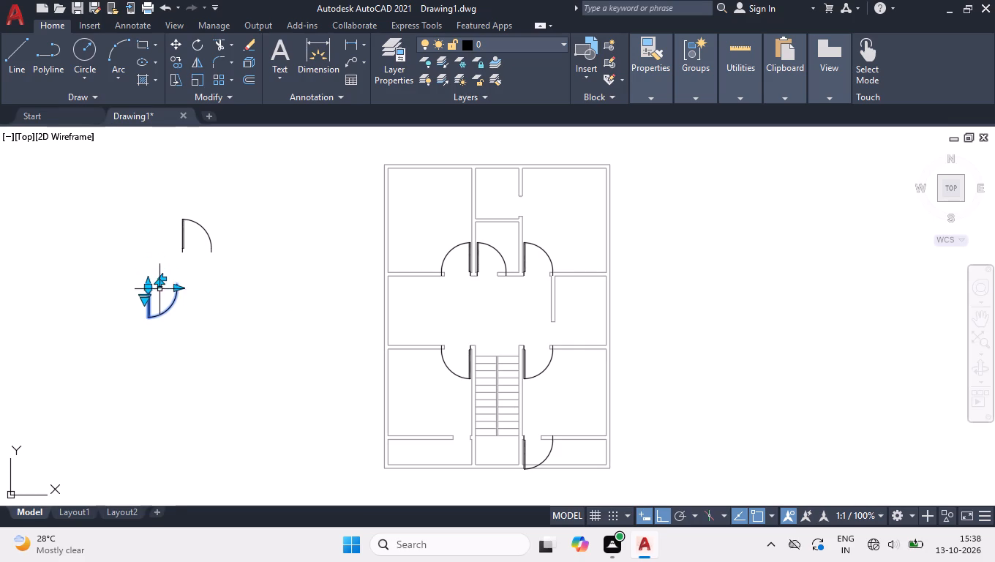
pyautogui.click(164, 281)
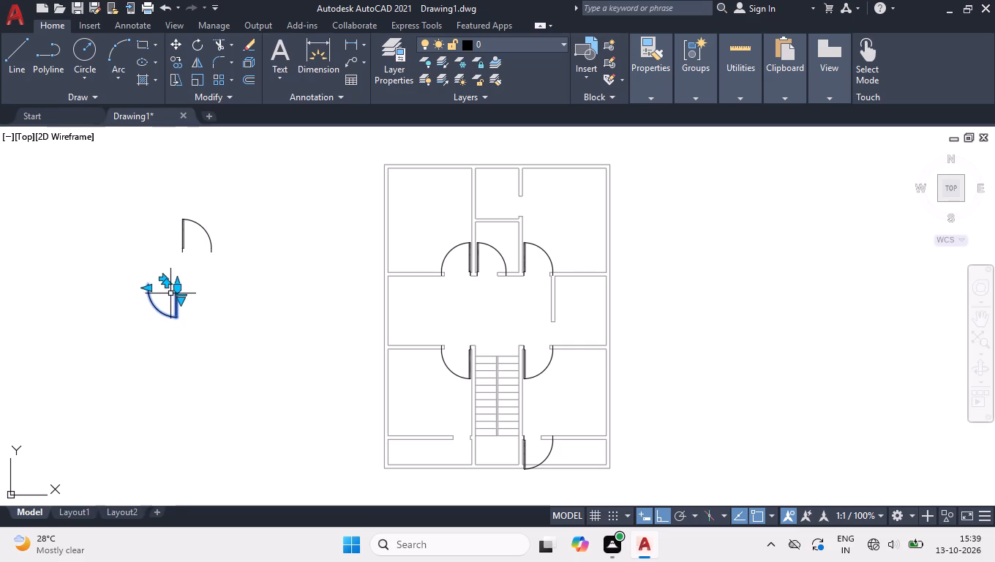
pyautogui.press('space')
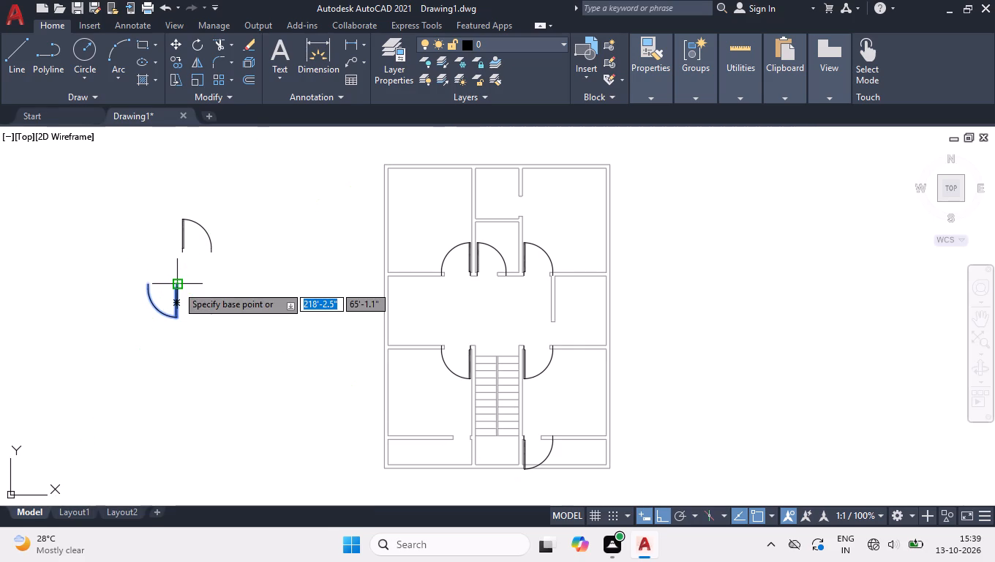
pyautogui.click(176, 286)
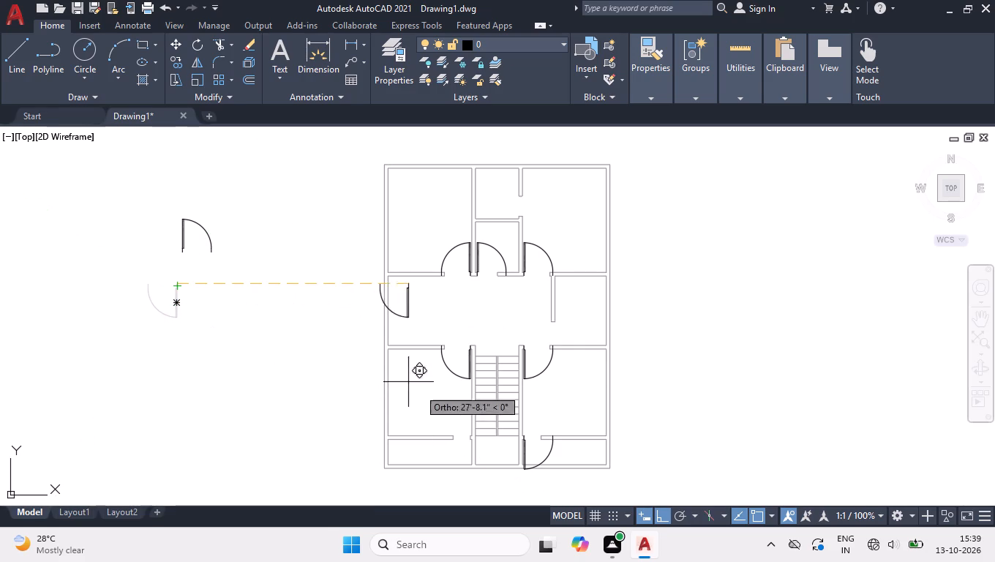
pyautogui.click(467, 435)
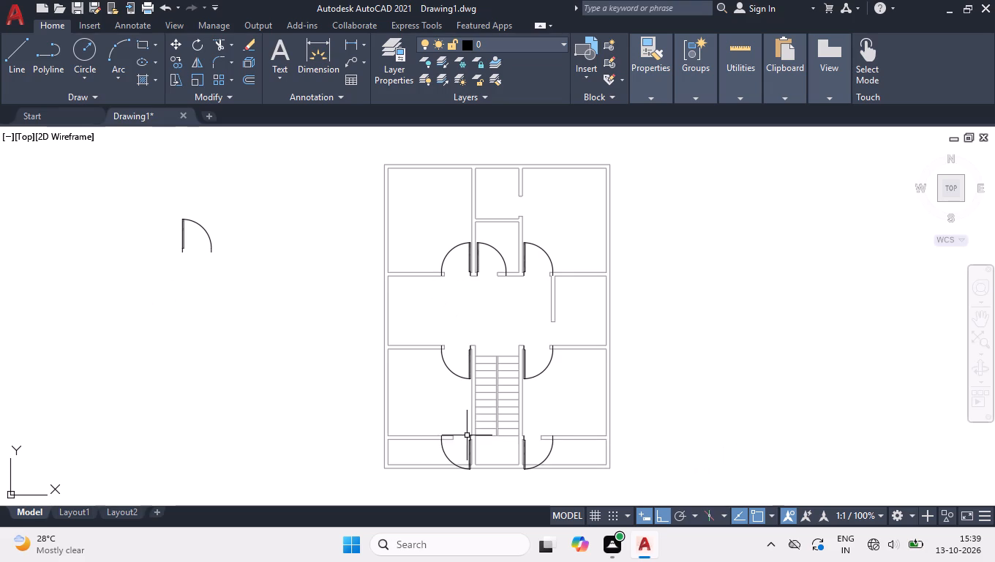
# Rotate the last spare door block 90° counter-clockwise about its hinge point.
pyautogui.moveTo(226, 197); pyautogui.dragTo(220, 212)
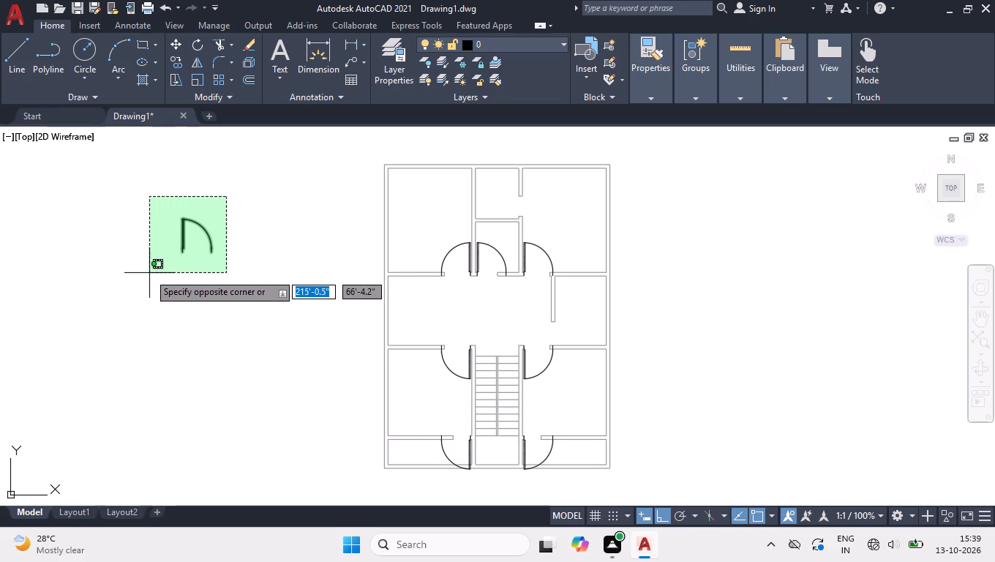
pyautogui.moveTo(159, 340); pyautogui.dragTo(276, 561)
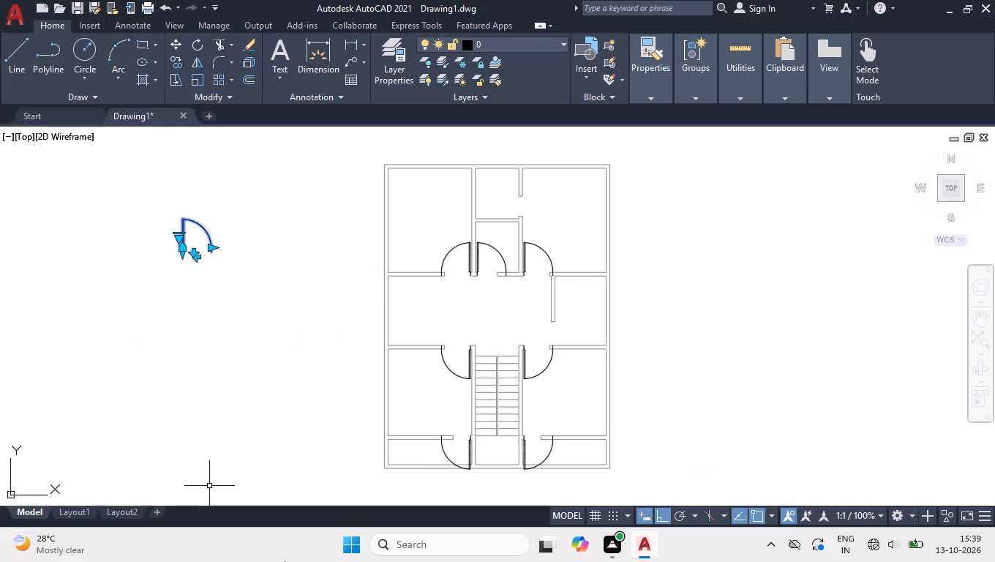
pyautogui.write('RP')
pyautogui.press('BackSpace')
pyautogui.press('o')
pyautogui.press('Return')
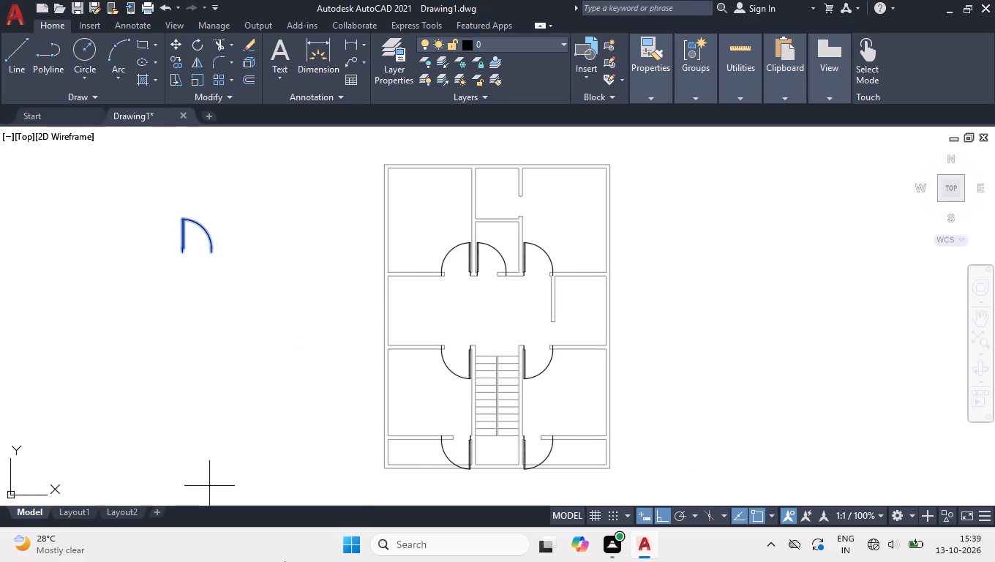
pyautogui.click(181, 250)
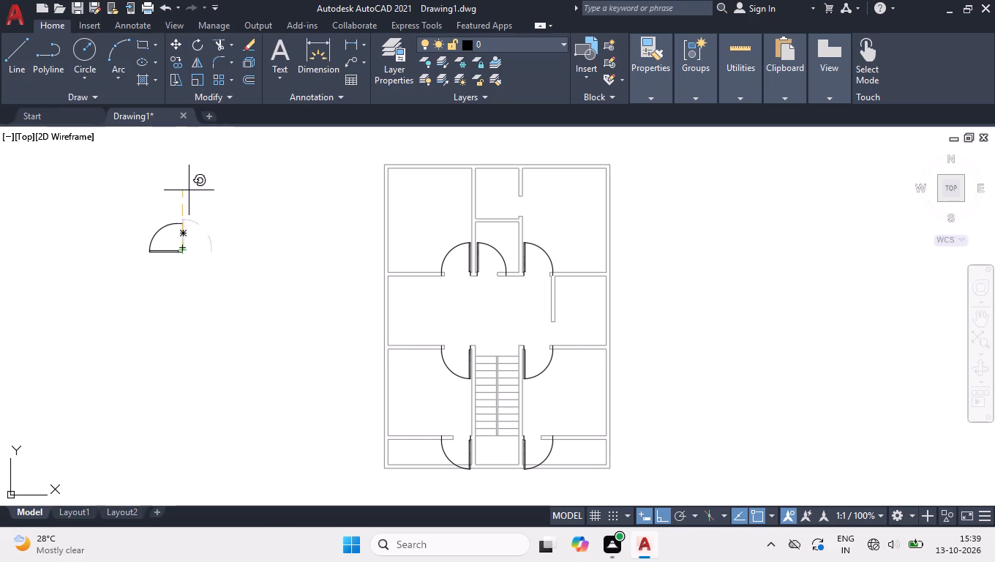
pyautogui.click(189, 190)
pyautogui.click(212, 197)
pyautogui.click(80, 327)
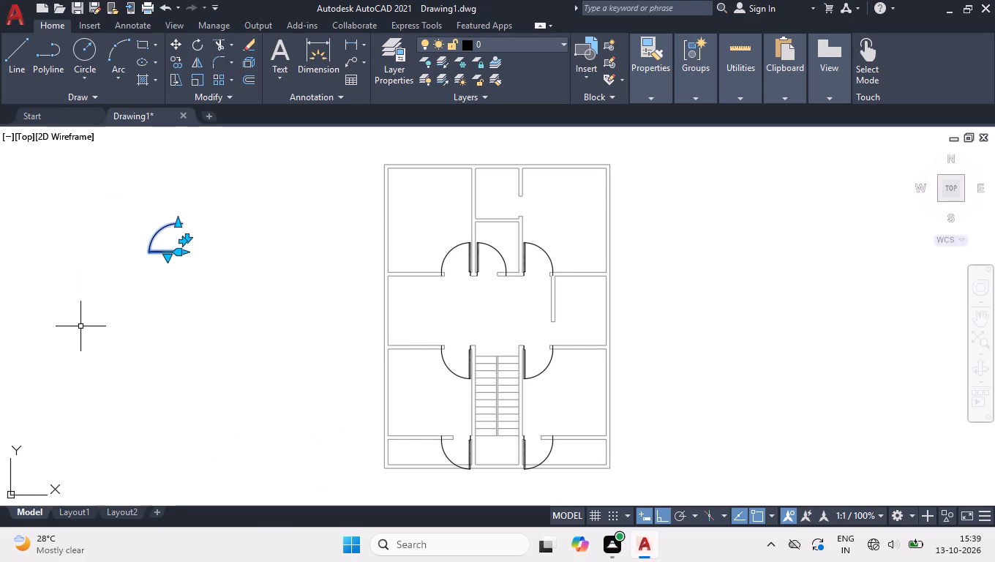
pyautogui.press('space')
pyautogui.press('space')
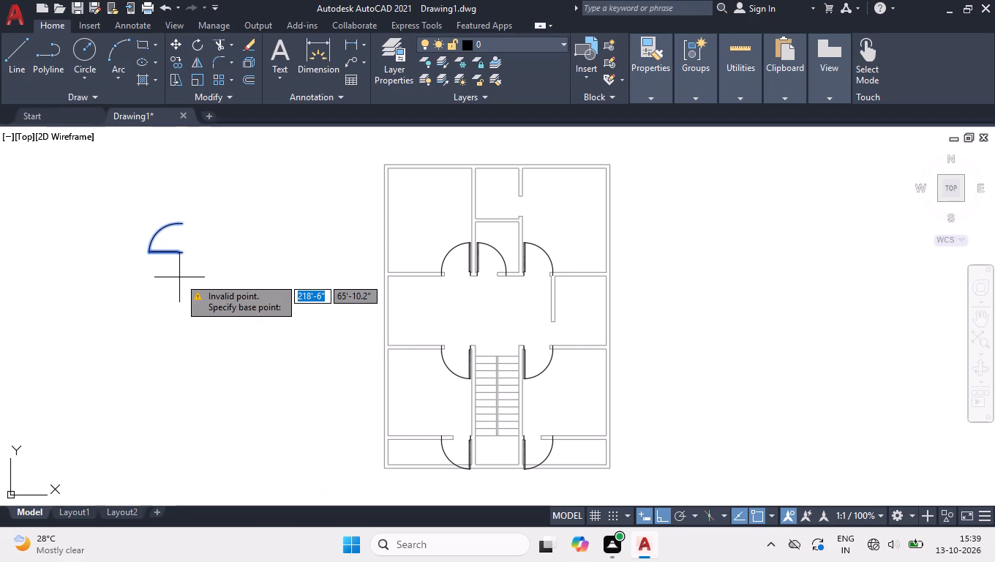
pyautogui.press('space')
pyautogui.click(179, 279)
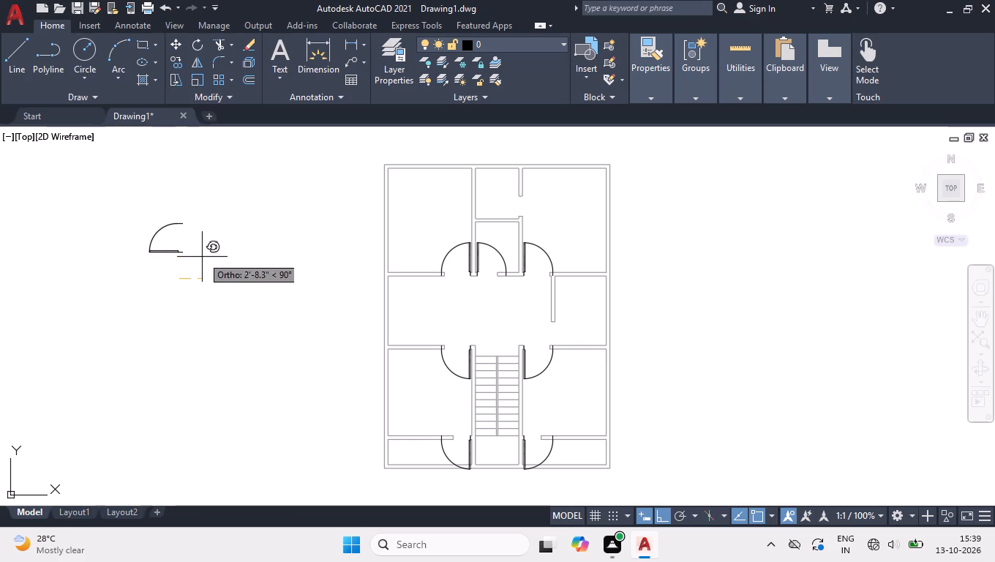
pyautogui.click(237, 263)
# Move the rotated door block into the opening between the small northern room and the north-east room, hinged at its south jamb.
pyautogui.moveTo(236, 299); pyautogui.dragTo(235, 288)
pyautogui.click(173, 195)
pyautogui.press('m')
pyautogui.press('space')
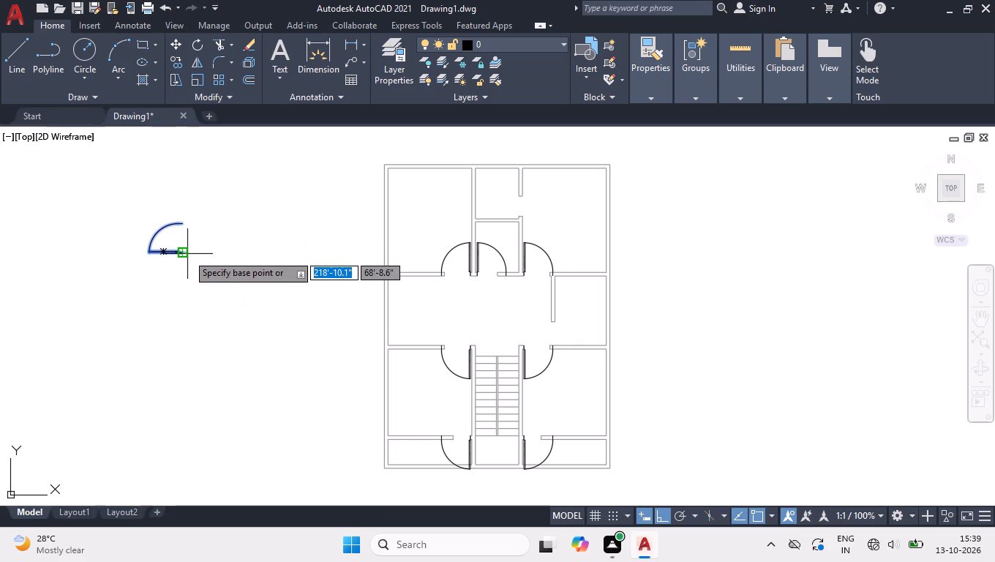
pyautogui.click(184, 255)
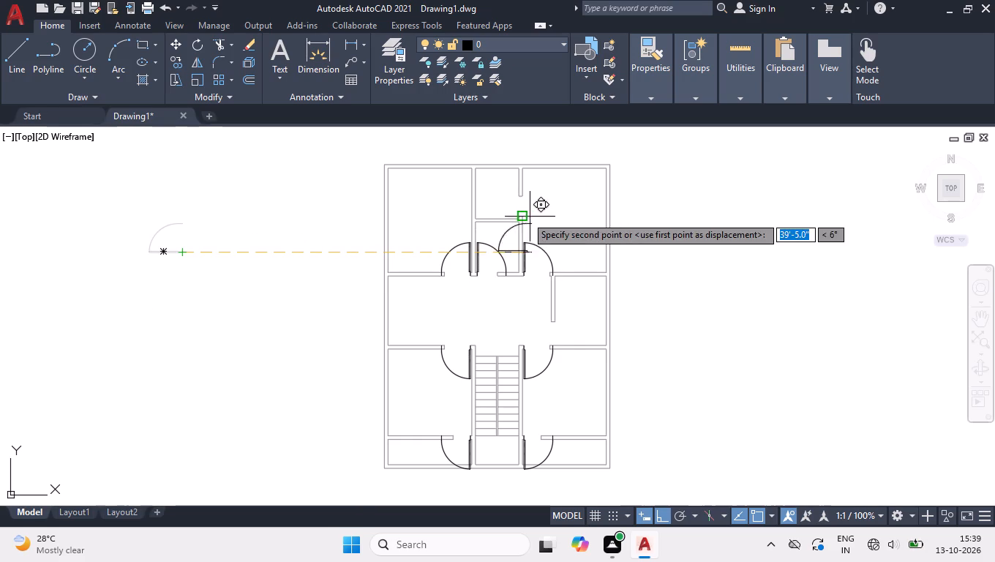
pyautogui.click(522, 219)
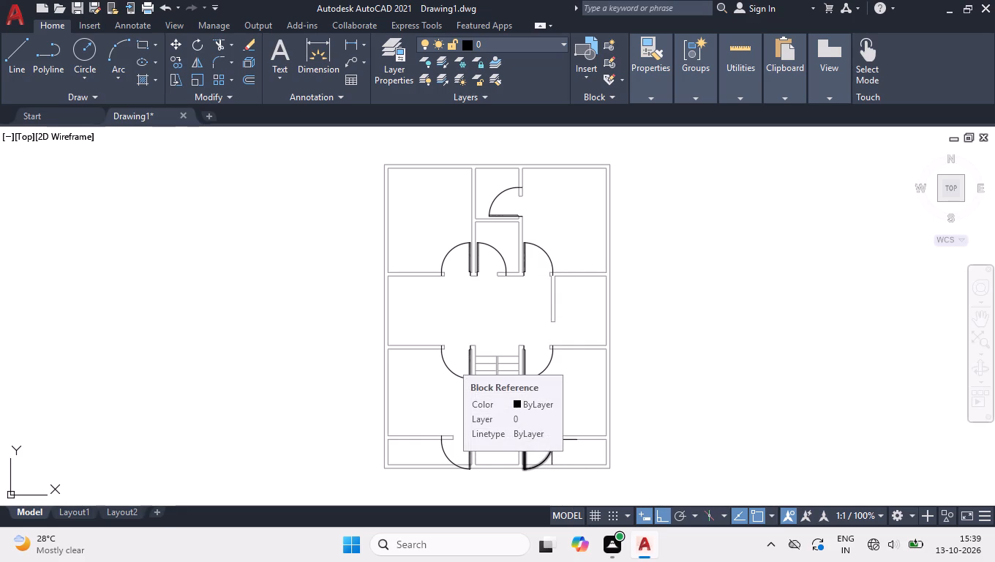
# Shorten the small northern room's door block so its width ends at the opening's north jamb.
pyautogui.scroll(3, 526, 162)
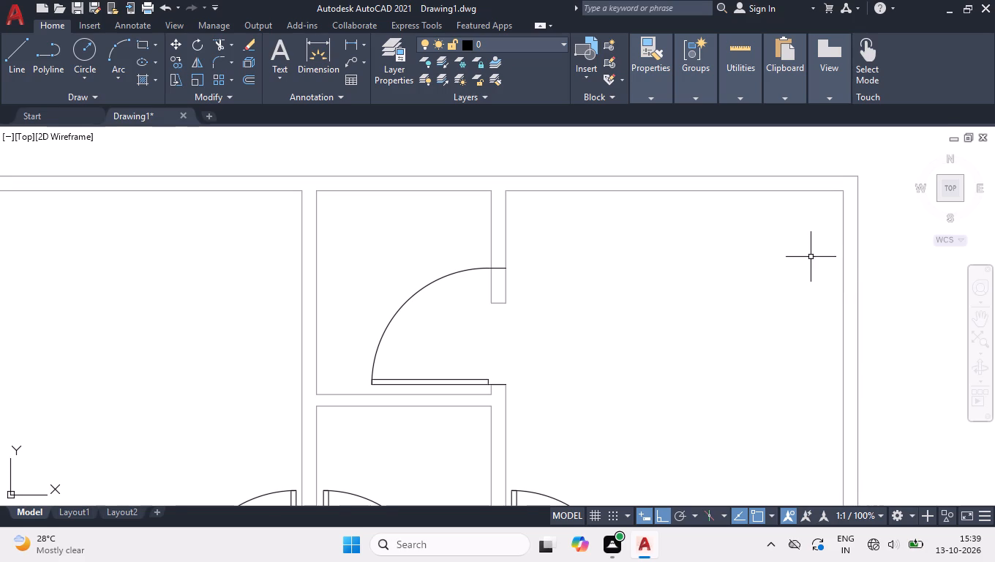
pyautogui.click(473, 280)
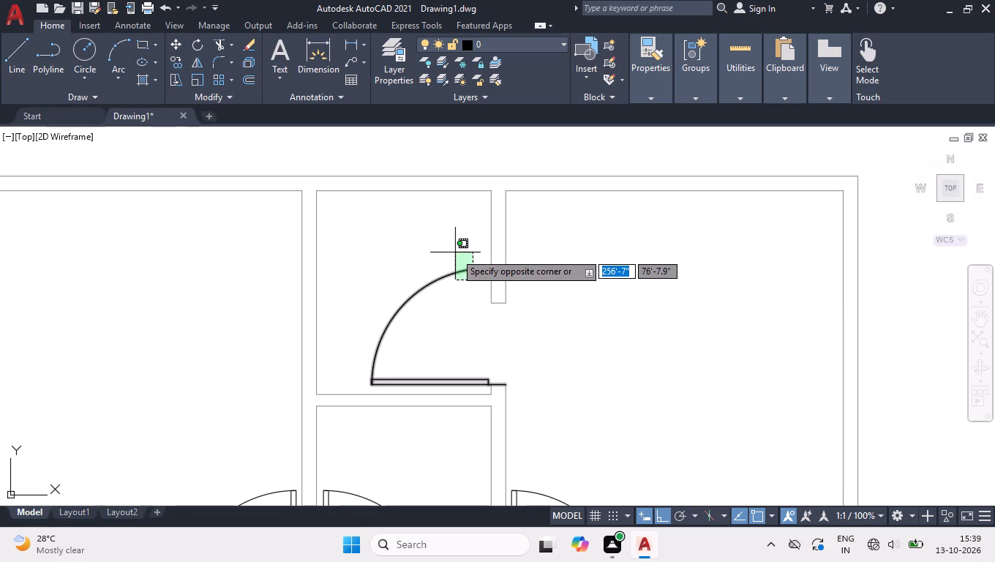
pyautogui.click(455, 252)
pyautogui.click(487, 269)
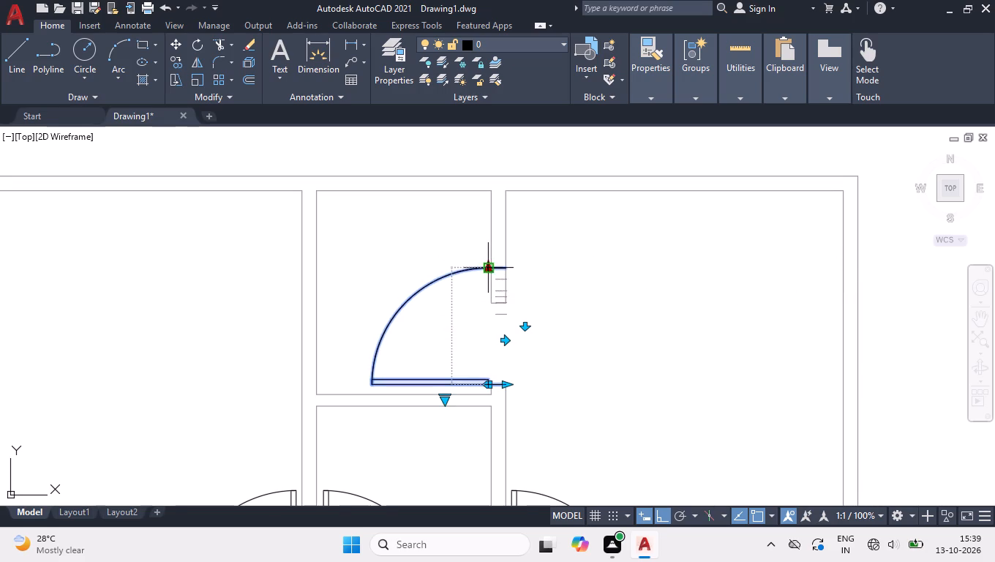
pyautogui.click(483, 307)
# Shorten the door block in the north-east room's south opening so its width ends at the east jamb.
pyautogui.scroll(-3, 519, 240)
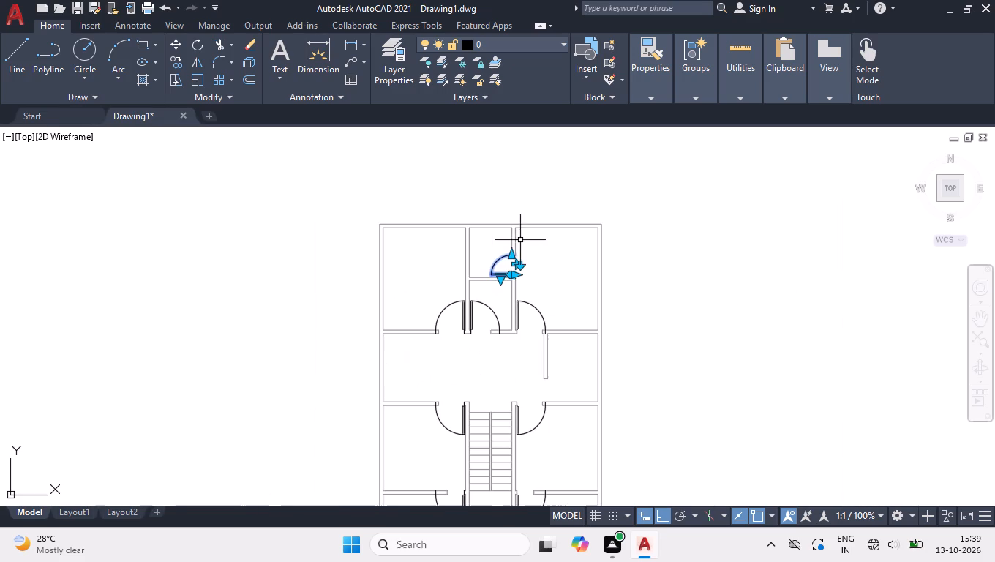
pyautogui.scroll(3, 506, 329)
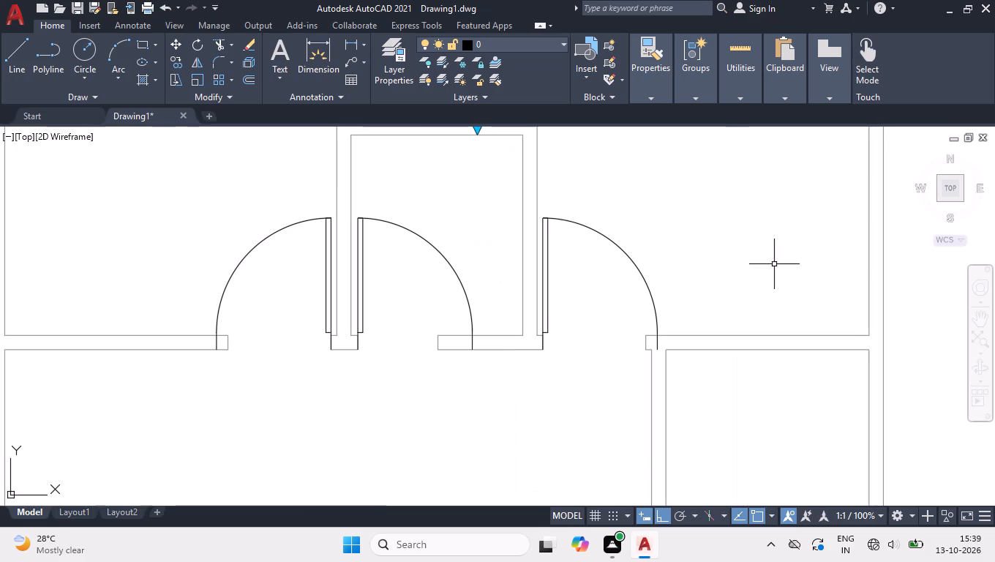
pyautogui.click(642, 265)
pyautogui.click(621, 291)
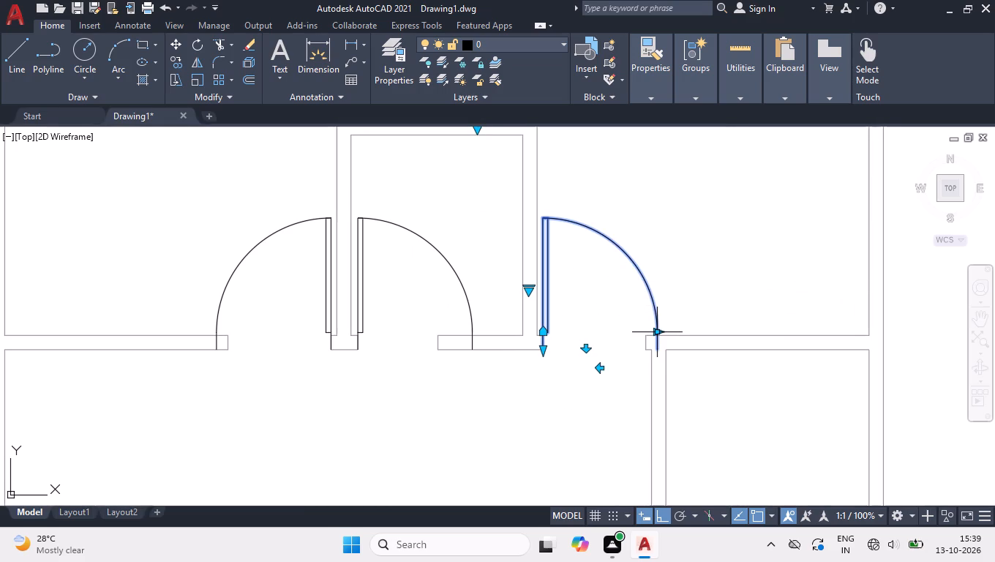
pyautogui.click(654, 332)
pyautogui.click(644, 334)
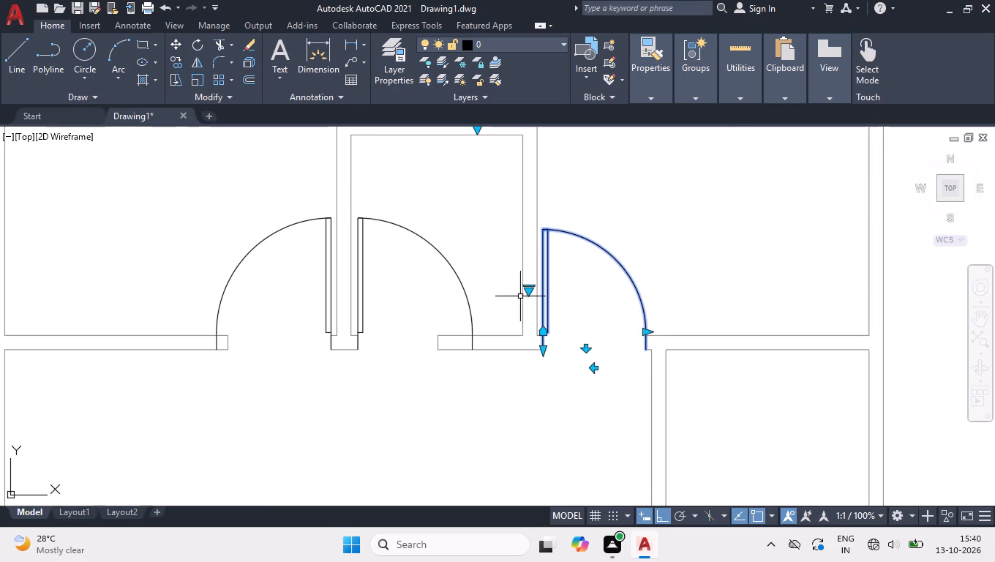
# Shorten the door block in the small central room's south opening so its width ends at the east jamb.
pyautogui.moveTo(504, 299); pyautogui.dragTo(500, 305)
pyautogui.click(424, 315)
pyautogui.click(470, 331)
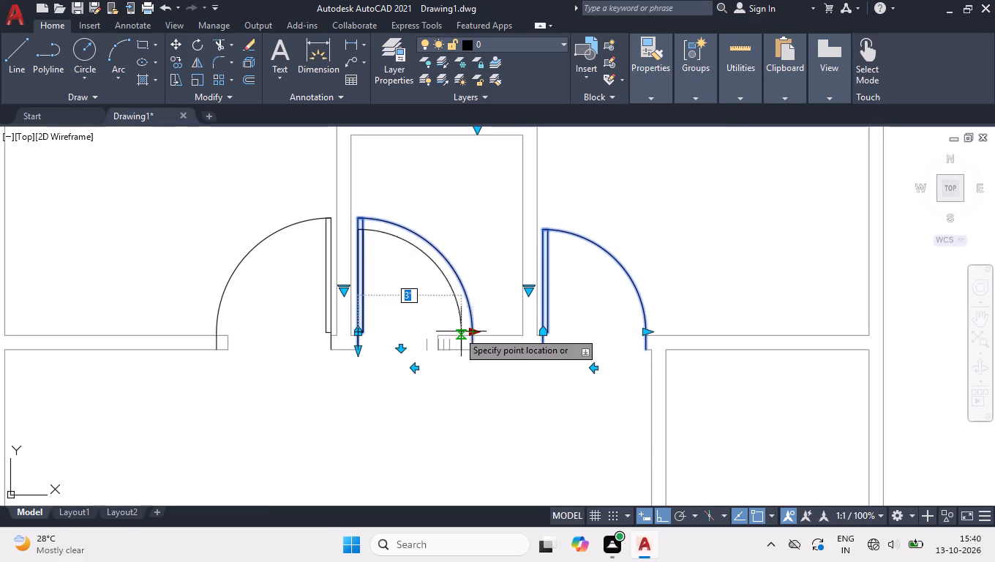
pyautogui.click(435, 332)
# Shorten the door block in the north-west room's south opening so its width ends at the west jamb.
pyautogui.click(239, 290)
pyautogui.click(224, 263)
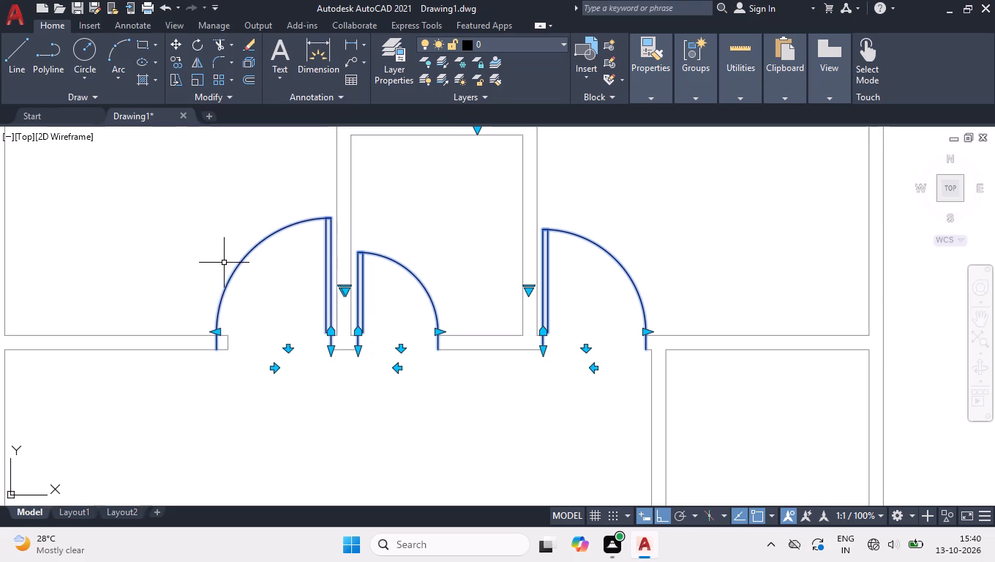
pyautogui.click(219, 329)
pyautogui.click(228, 329)
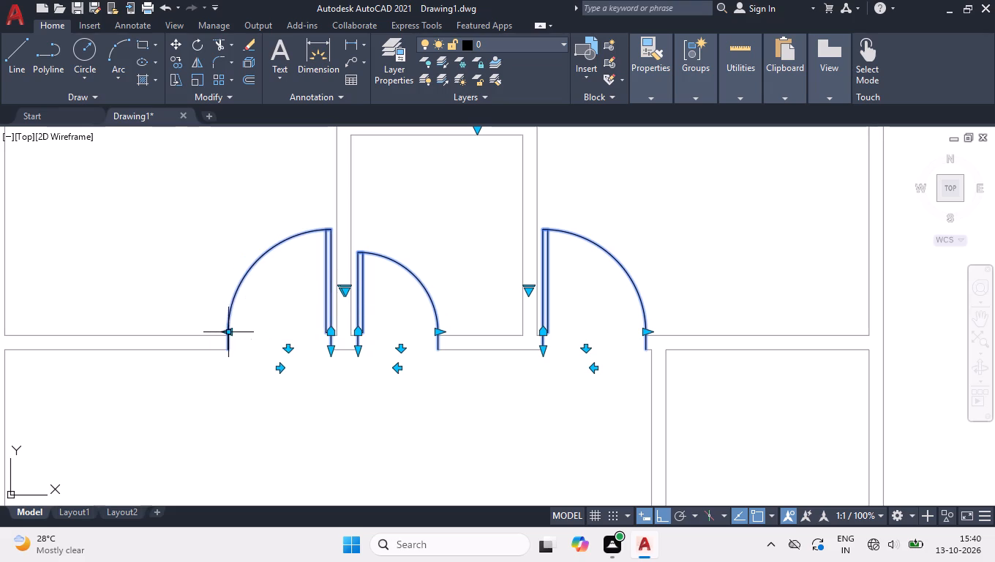
pyautogui.scroll(-2, 510, 165)
pyautogui.scroll(-1, 500, 282)
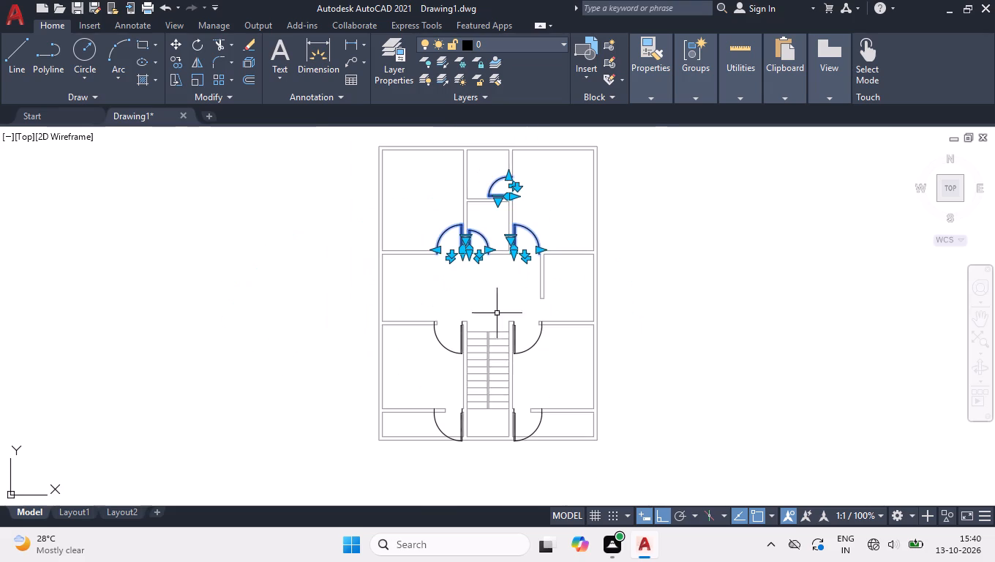
# Shorten the door block in the narrow south-east room's north opening so its width ends at the east jamb.
pyautogui.scroll(3, 486, 424)
pyautogui.scroll(-1, 488, 416)
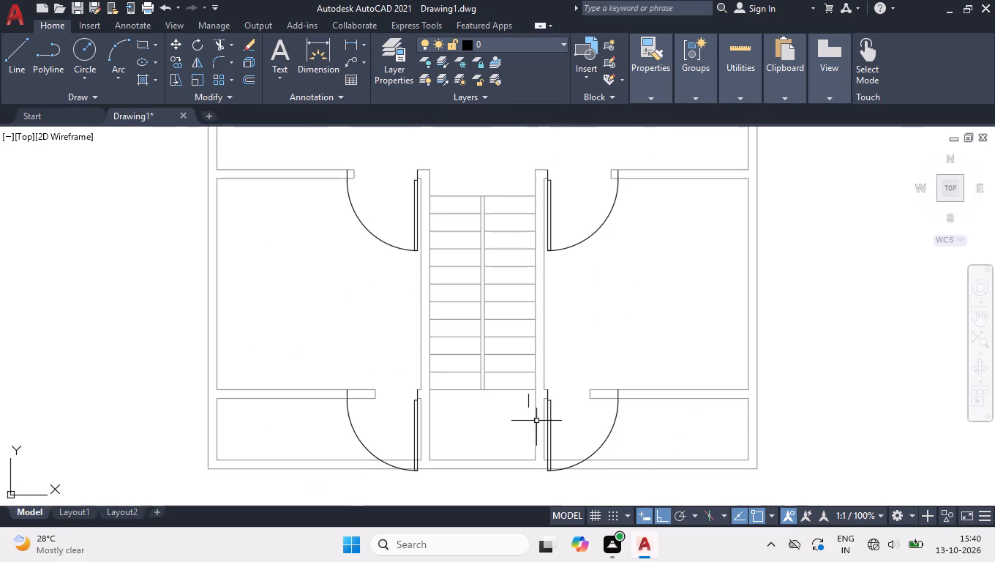
pyautogui.click(634, 434)
pyautogui.click(580, 416)
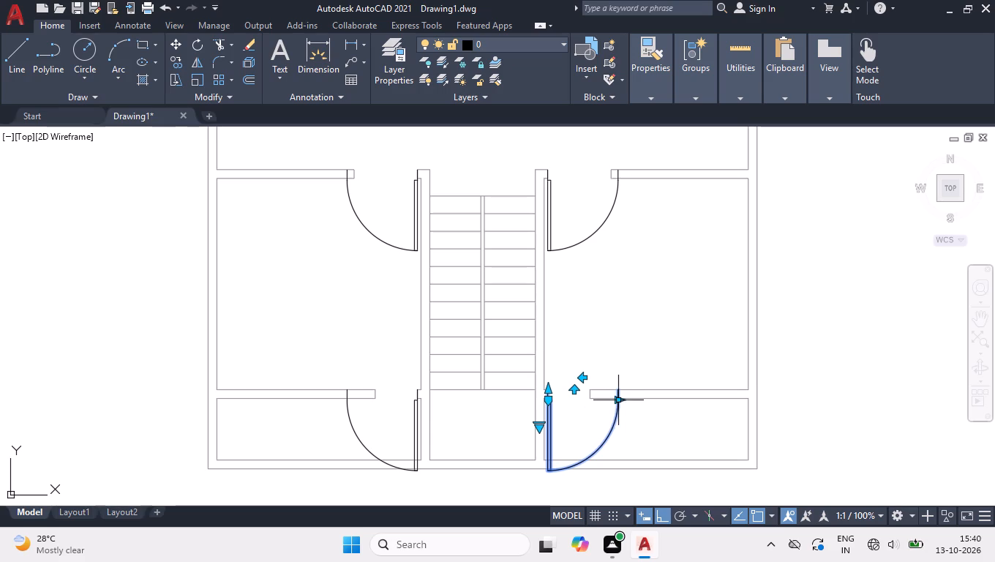
pyautogui.click(619, 400)
pyautogui.click(590, 408)
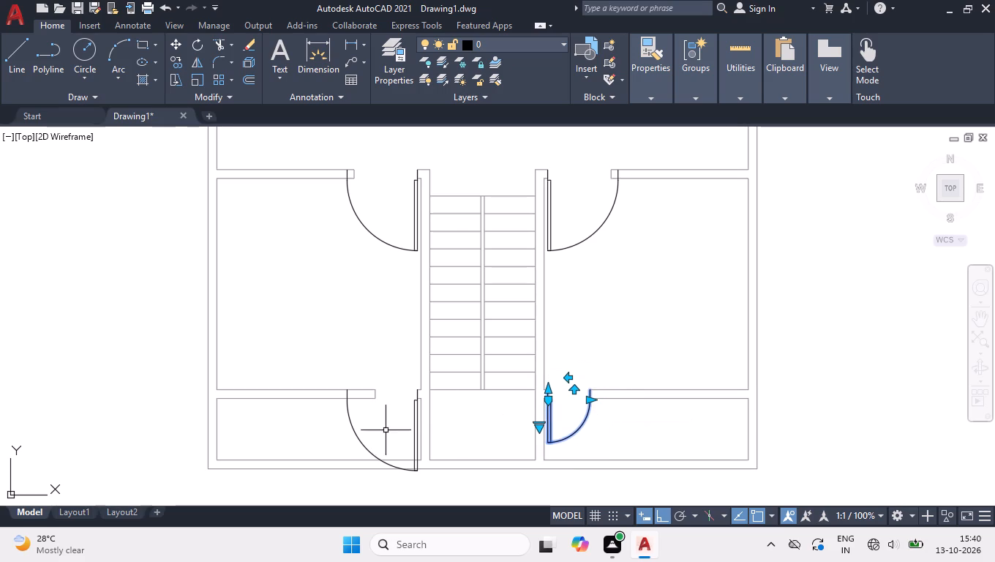
# Shorten the door block in the narrow south-west room's north opening so its width ends at the west jamb.
pyautogui.click(374, 428)
pyautogui.click(334, 422)
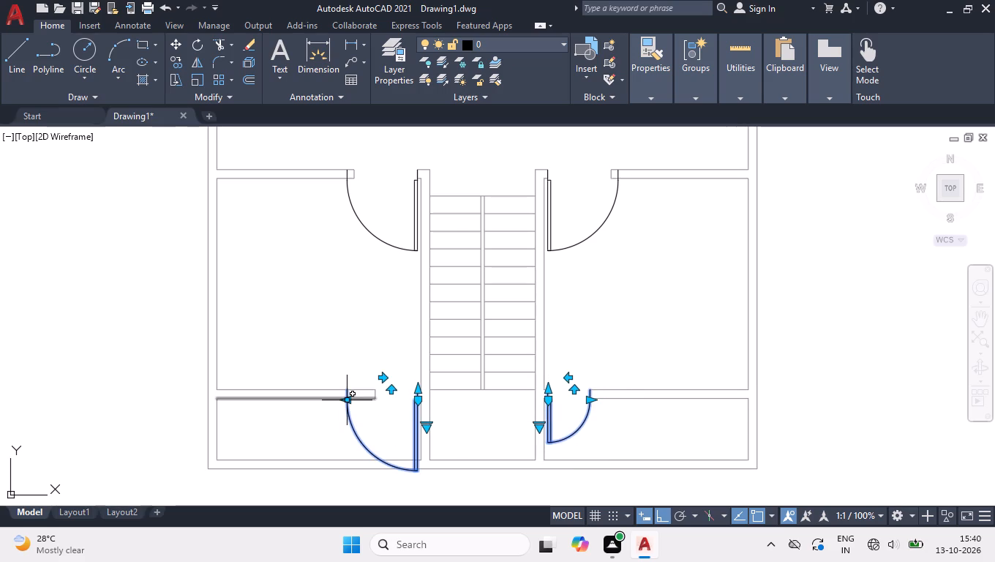
pyautogui.click(346, 401)
pyautogui.click(376, 400)
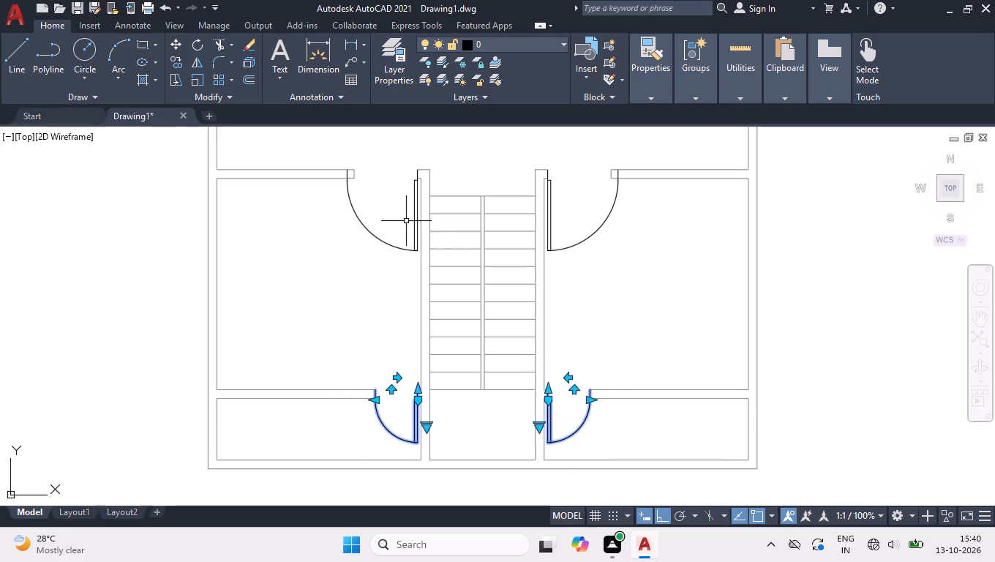
# Shorten the door block in the north opening of the room east of the stairs to 3', ending at the east jamb.
pyautogui.scroll(1, 514, 157)
pyautogui.click(702, 227)
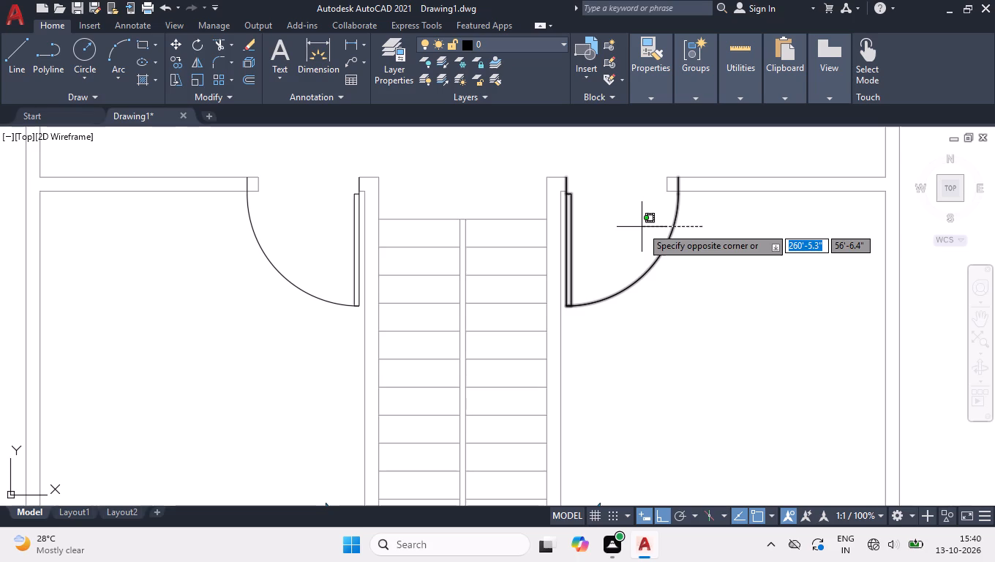
pyautogui.click(642, 226)
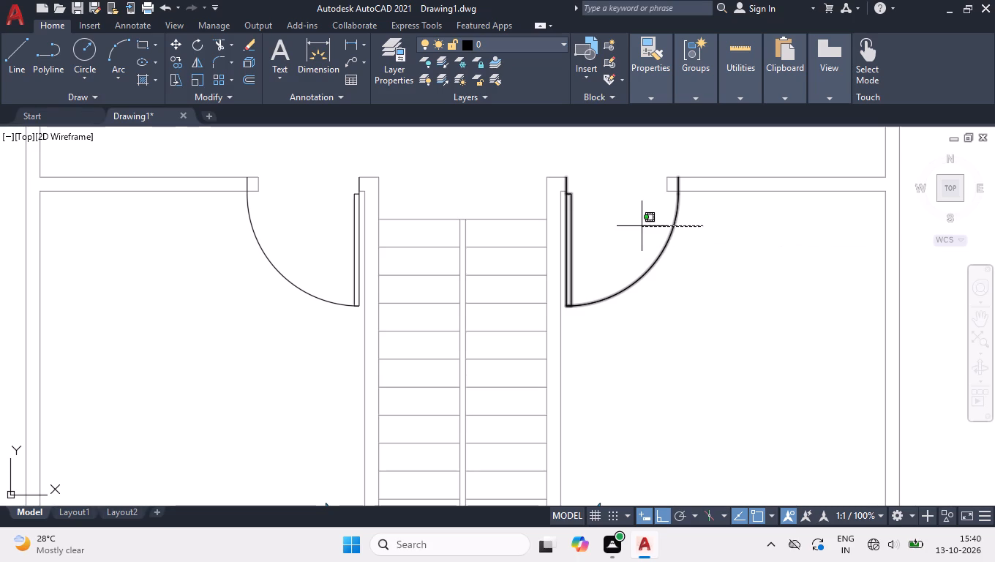
pyautogui.click(678, 194)
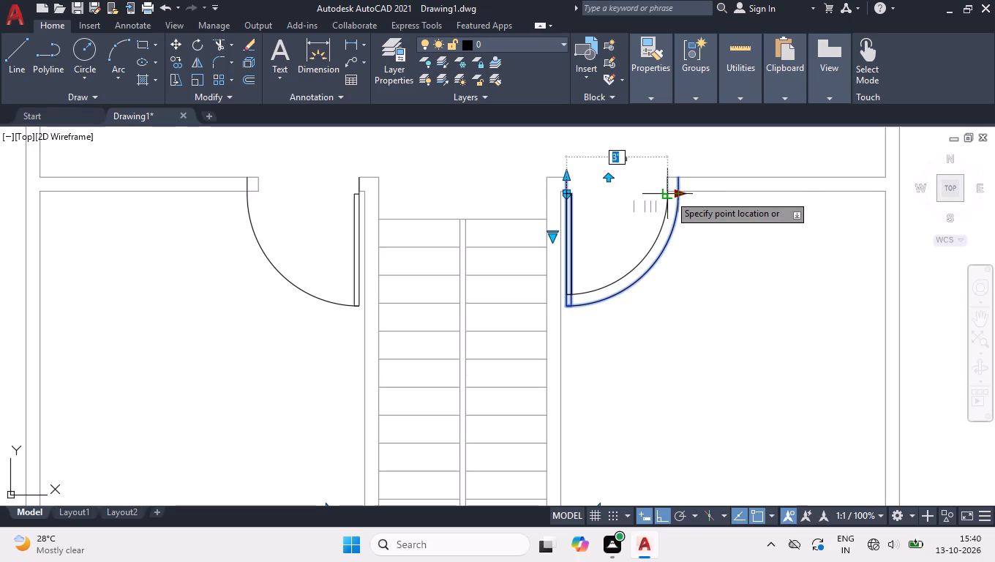
pyautogui.click(669, 195)
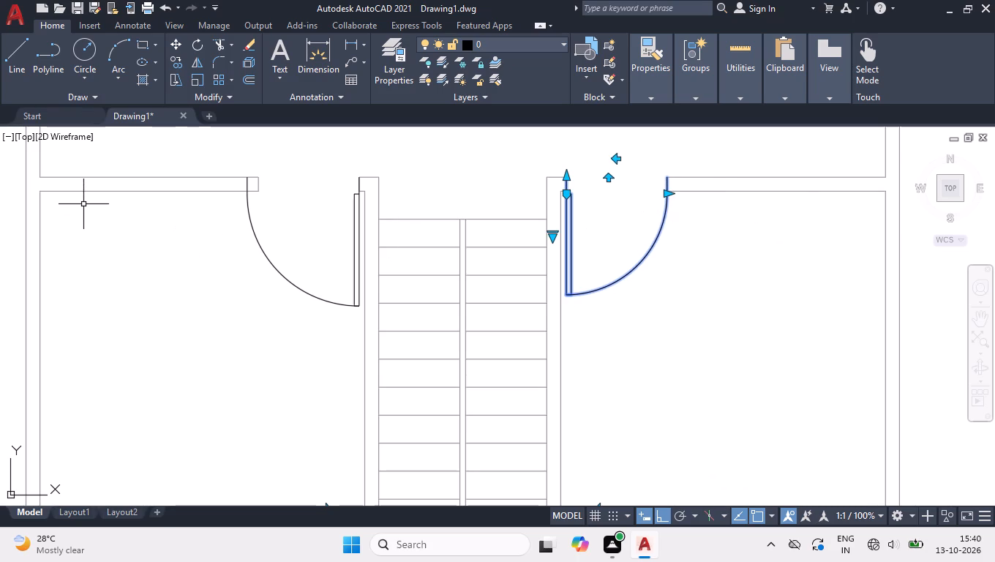
# Shorten the door block in the north opening of the room west of the stairs to the west jamb and clear the selection.
pyautogui.click(258, 211)
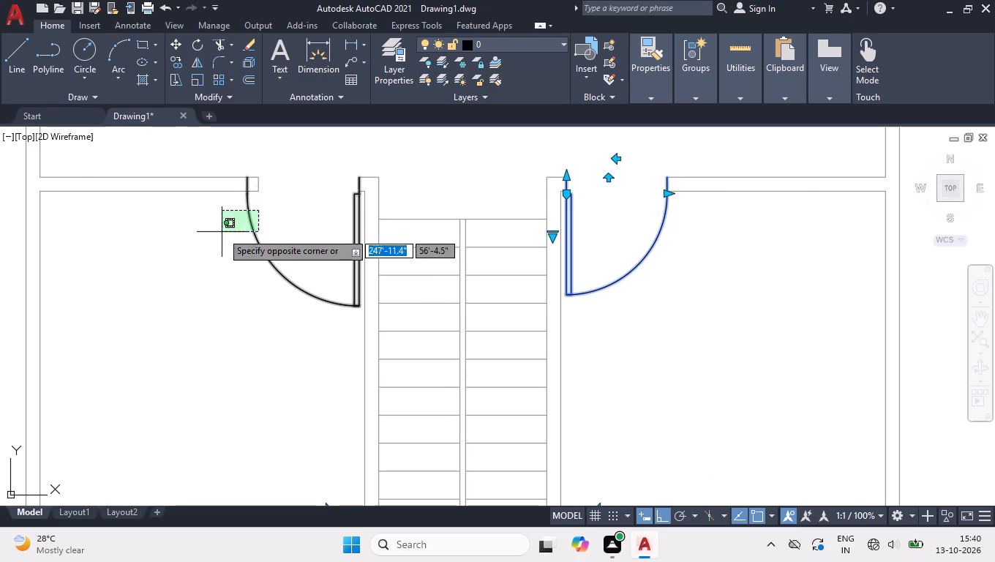
pyautogui.click(222, 232)
pyautogui.click(247, 195)
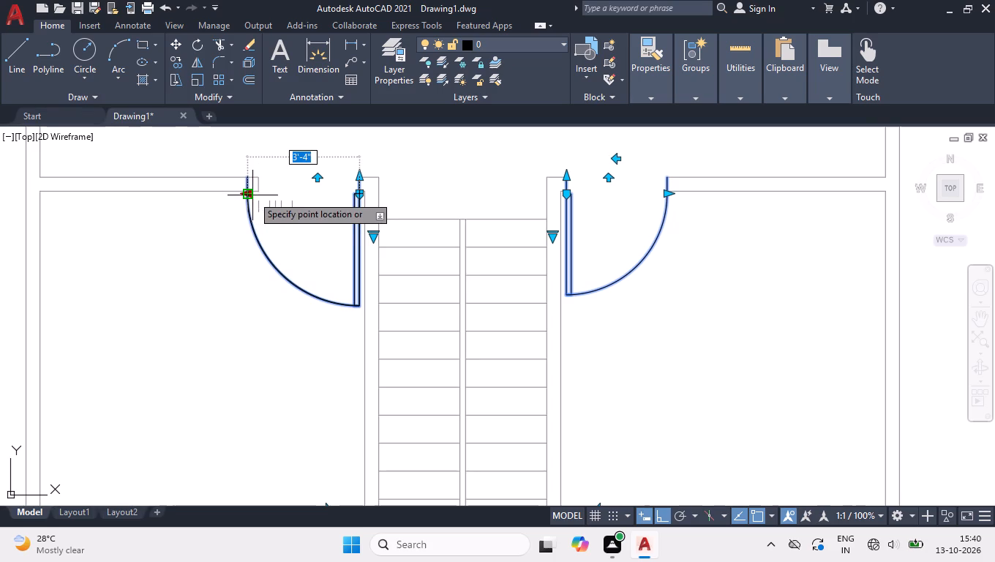
pyautogui.click(258, 193)
pyautogui.rightClick(296, 181)
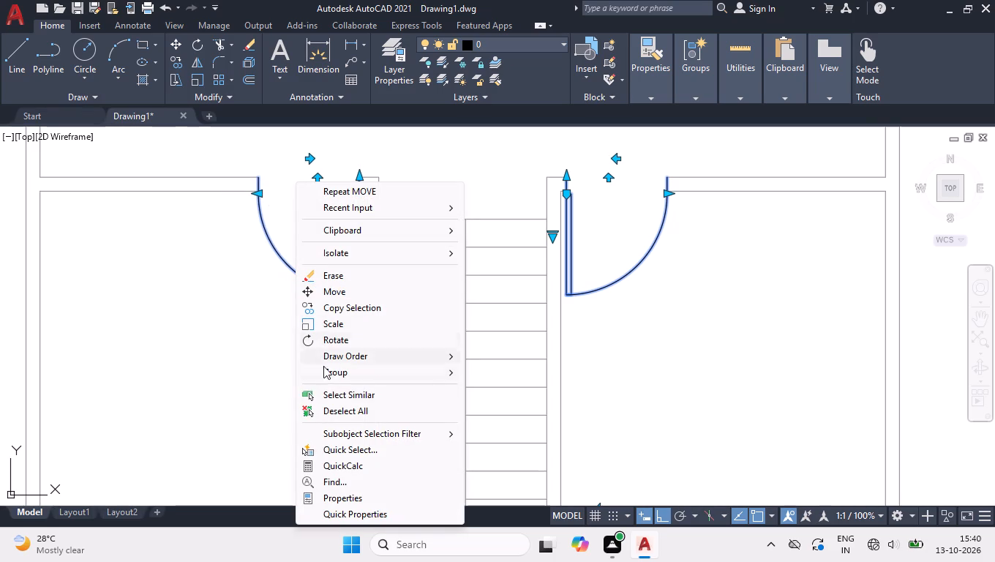
pyautogui.click(335, 405)
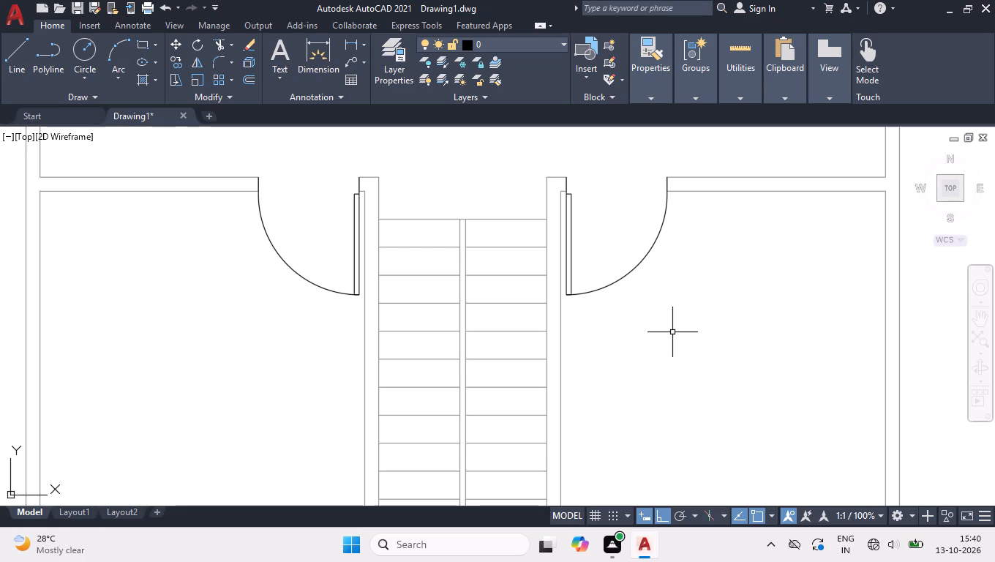
# Add a linear dimension across the north-west room's inner width, placed just inside its north wall.
pyautogui.scroll(-1, 658, 369)
pyautogui.scroll(-2, 410, 343)
pyautogui.moveTo(410, 359); pyautogui.dragTo(412, 365, button='middle')
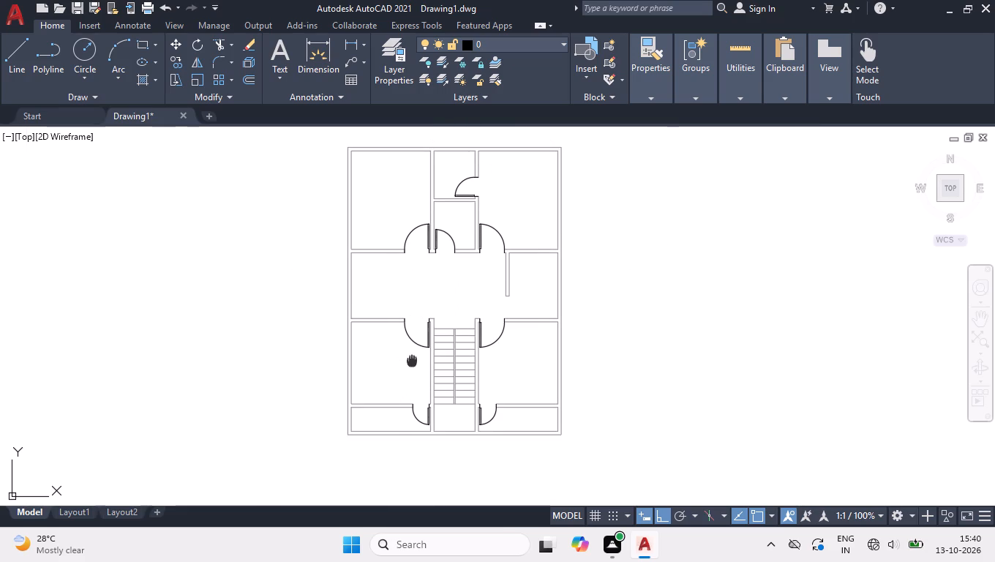
pyautogui.moveTo(412, 365); pyautogui.dragTo(412, 381, button='middle')
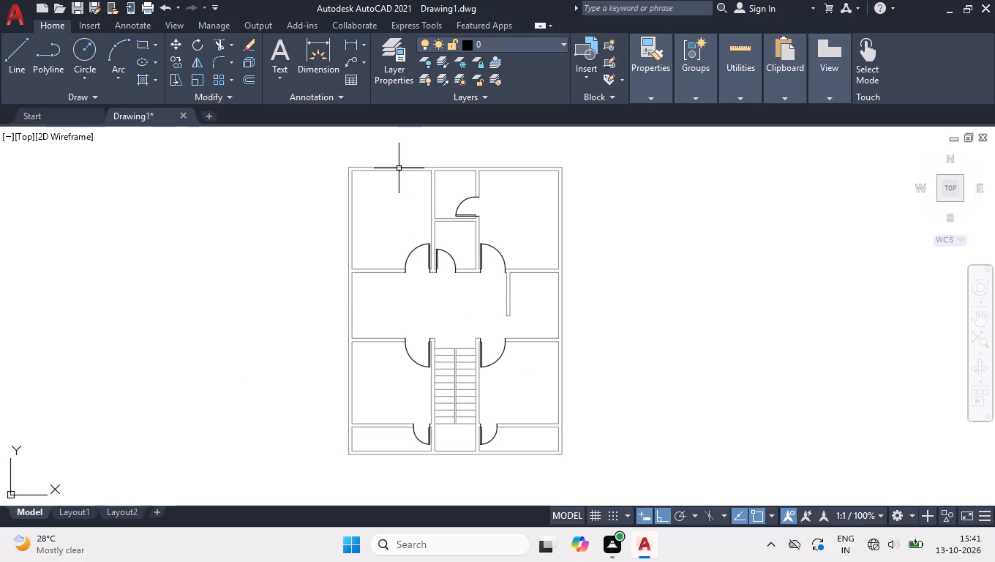
pyautogui.scroll(1, 399, 168)
pyautogui.press('d')
pyautogui.write('LI')
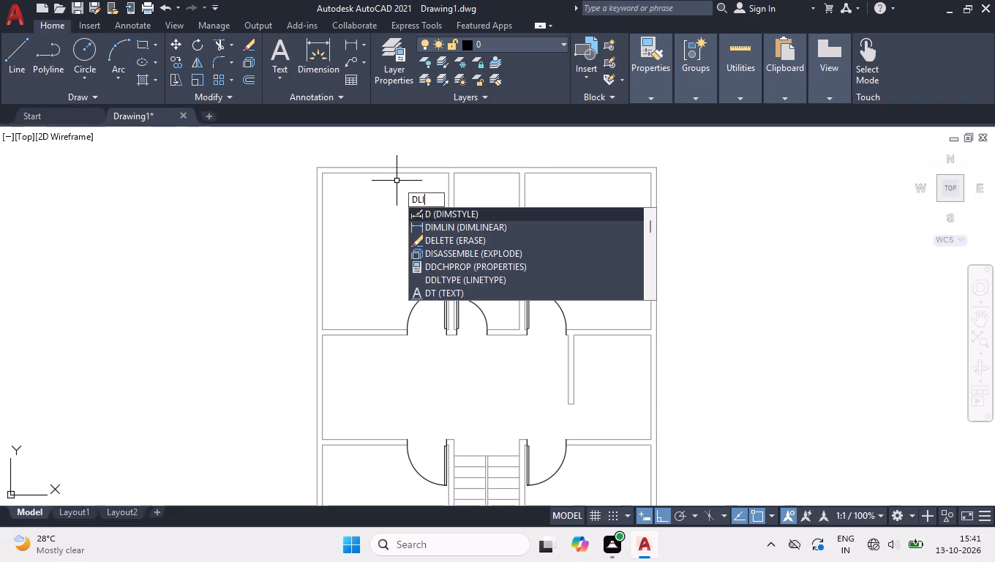
pyautogui.press('space')
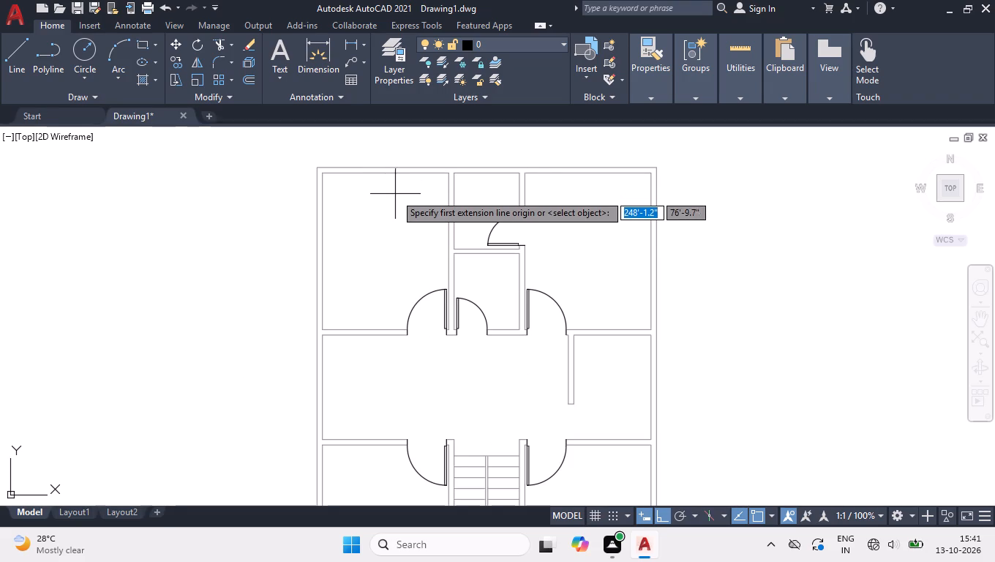
pyautogui.click(322, 173)
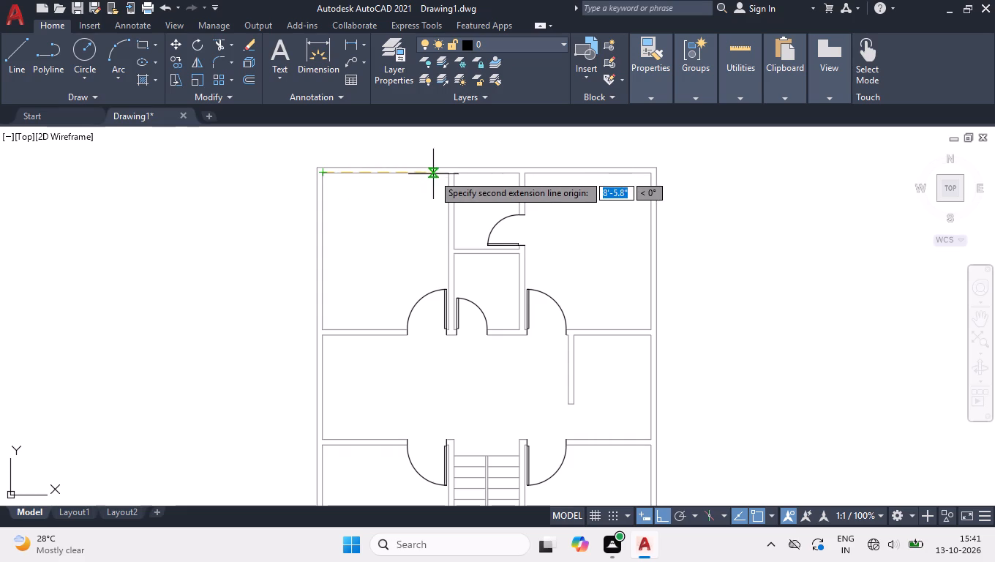
pyautogui.click(448, 173)
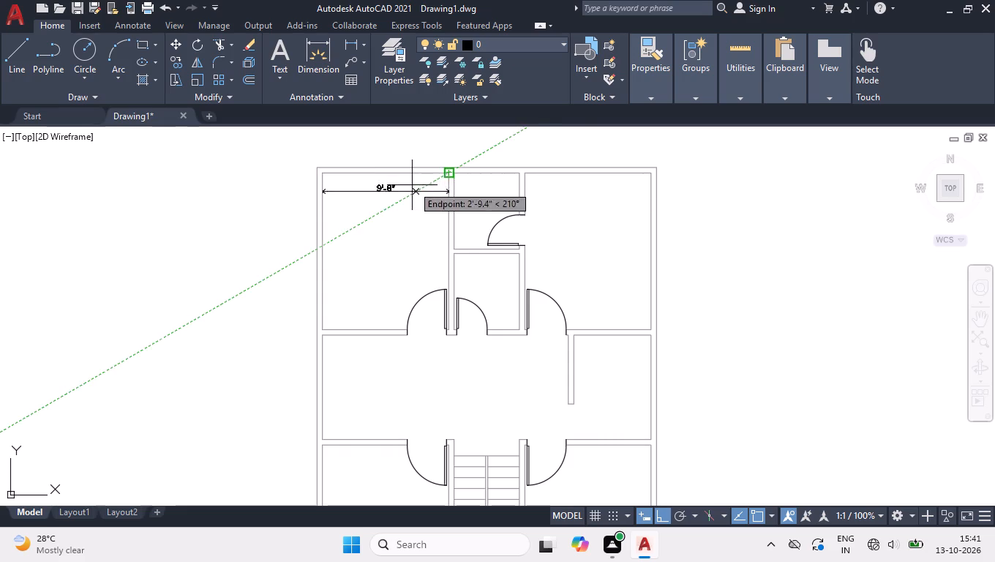
pyautogui.click(403, 183)
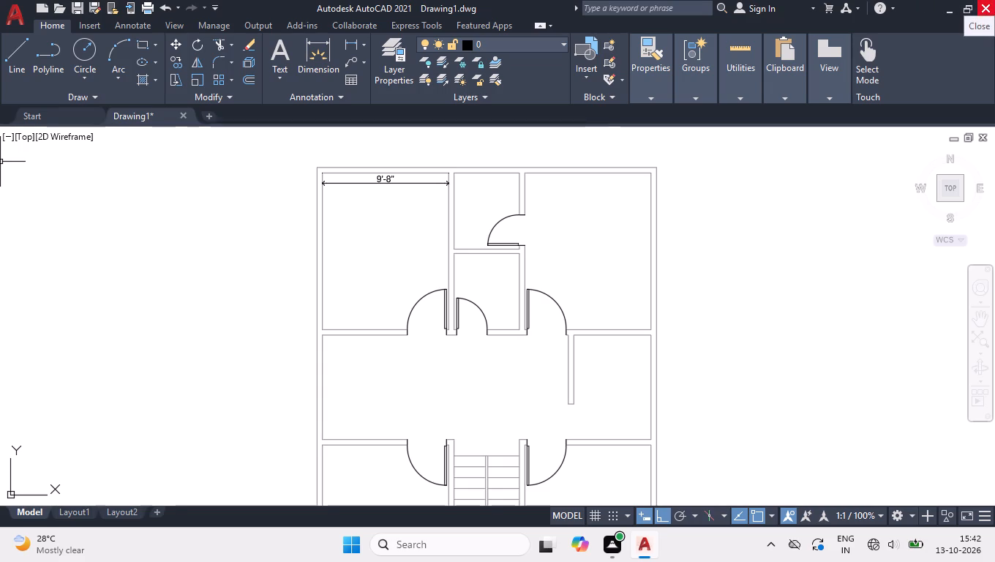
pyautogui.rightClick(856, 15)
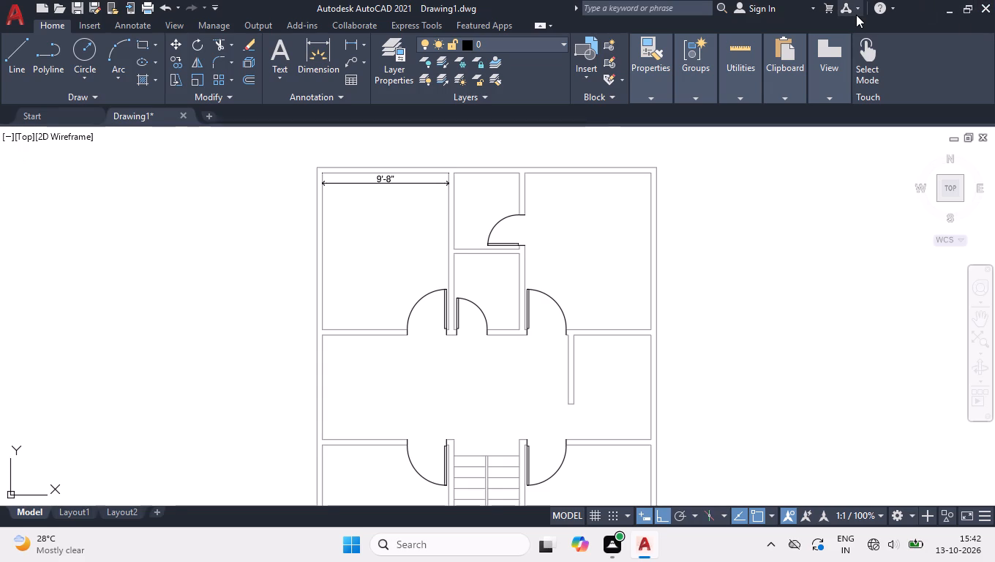
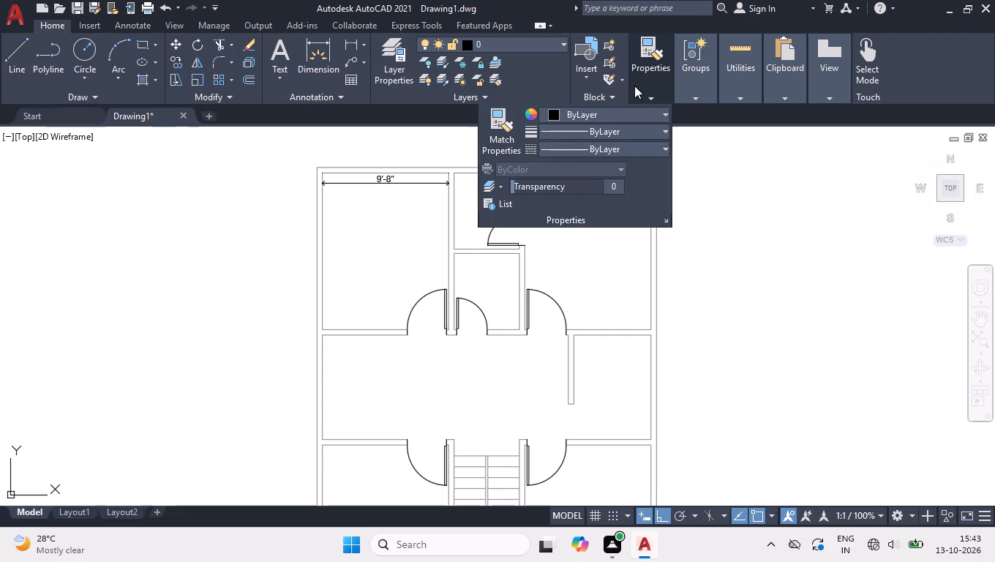
# Add a vertical linear dimension for the north-west room's inner length, placed just inside its west wall.
pyautogui.click(639, 244)
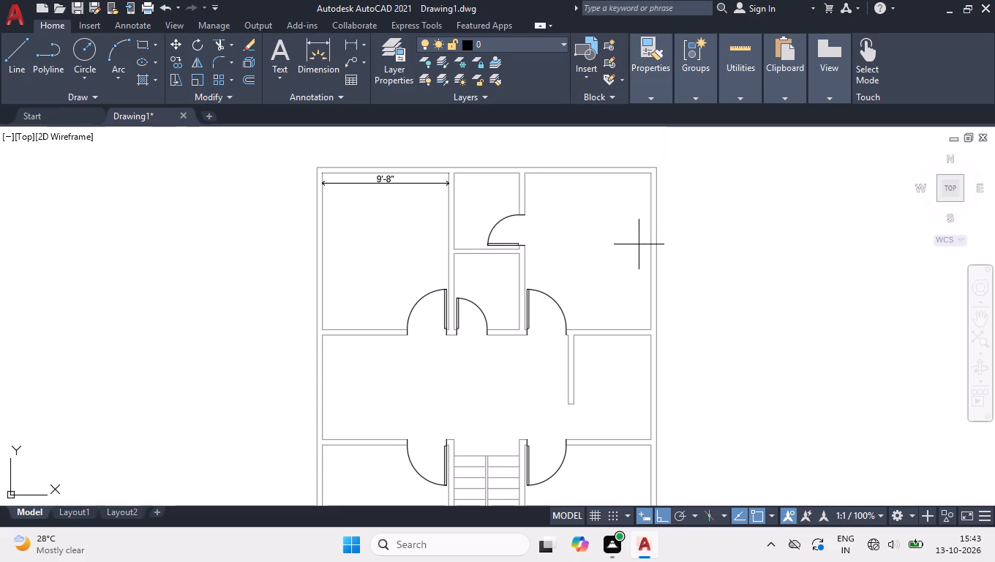
pyautogui.click(571, 214)
pyautogui.scroll(-1, 478, 148)
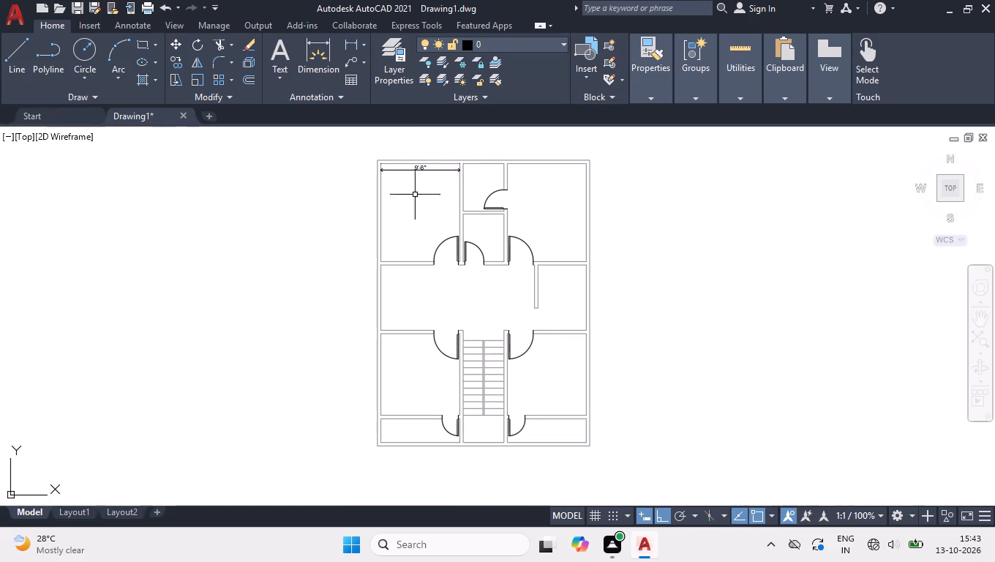
pyautogui.scroll(2, 404, 163)
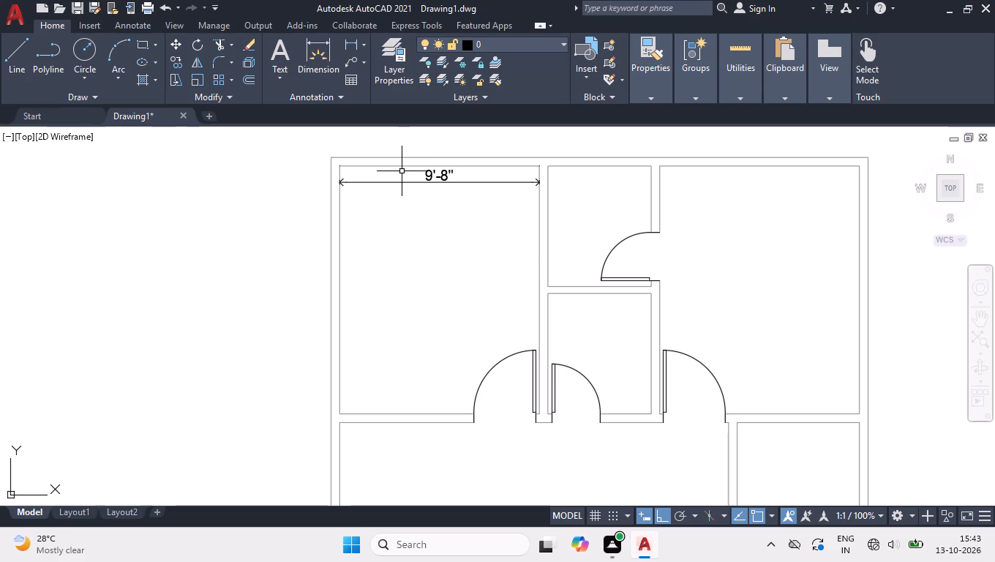
pyautogui.press('d')
pyautogui.write('LI')
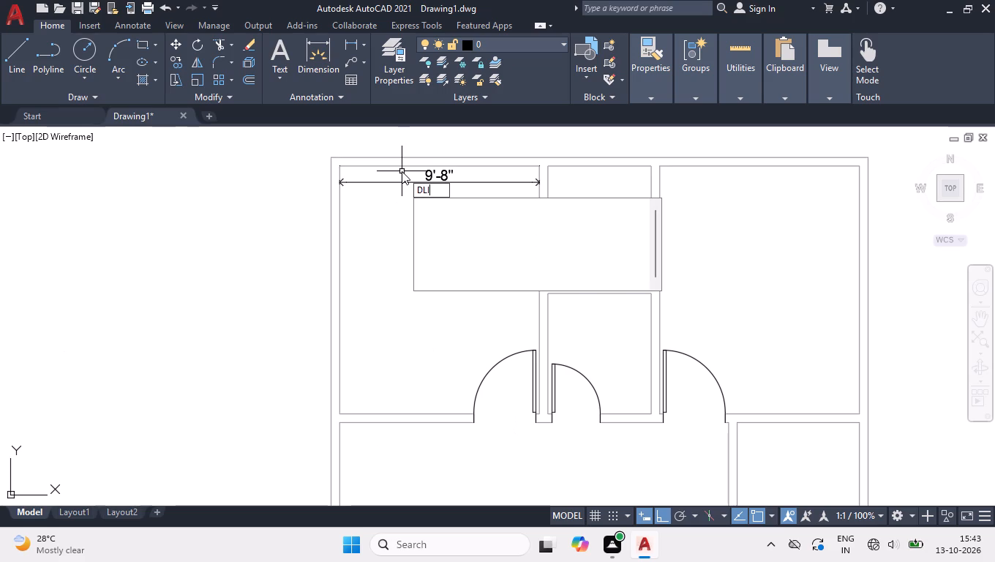
pyautogui.press('space')
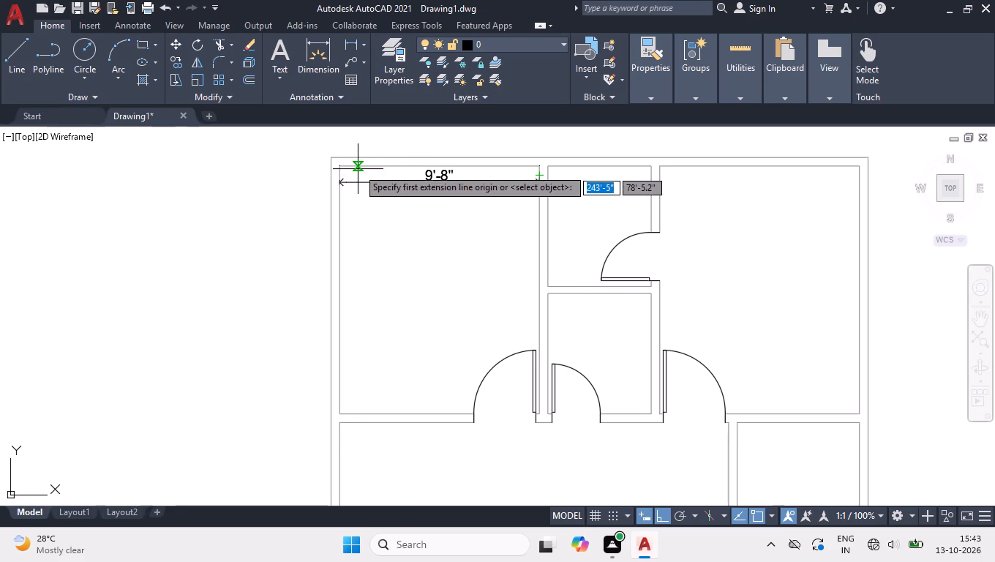
pyautogui.click(358, 167)
pyautogui.click(360, 417)
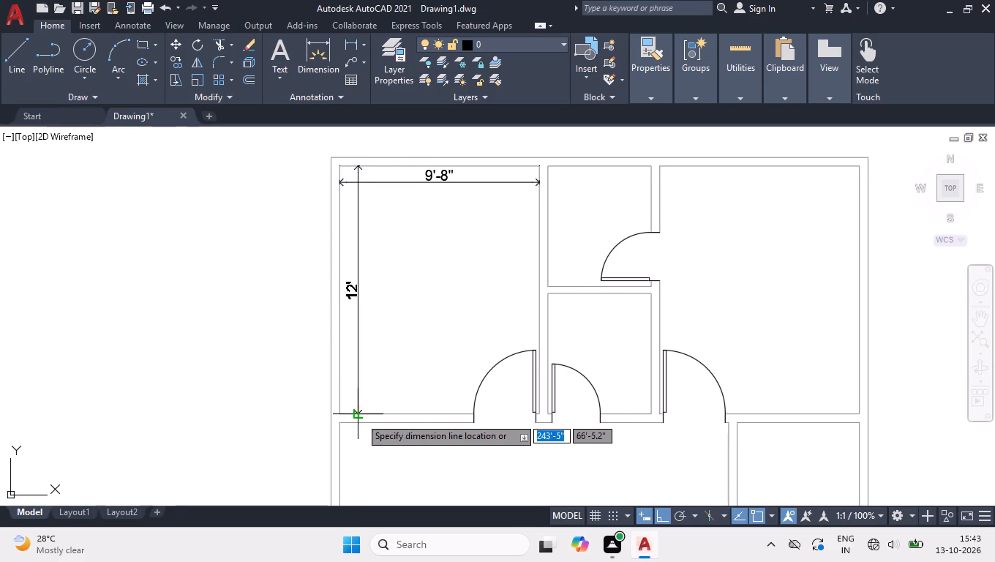
pyautogui.click(363, 292)
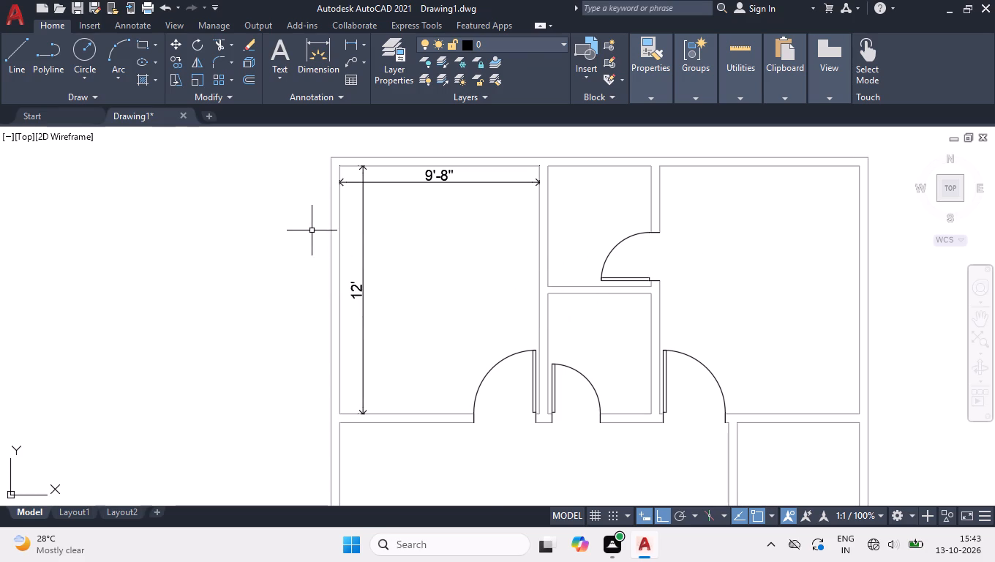
# Add linear dimensions for the inner width and length of the northern small central room, near its north and west walls.
pyautogui.scroll(-1, 312, 230)
pyautogui.scroll(2, 496, 239)
pyautogui.scroll(-1, 496, 239)
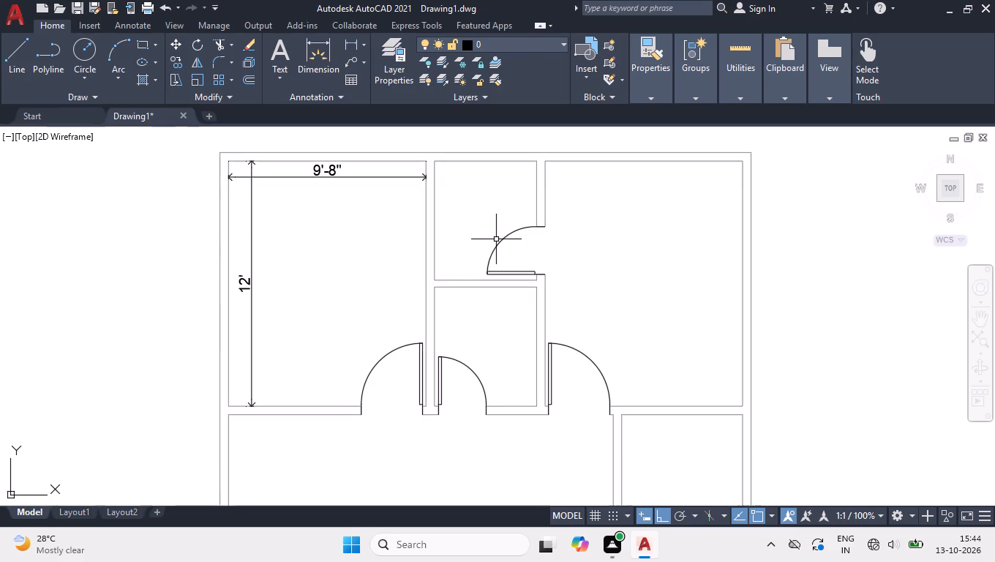
pyautogui.press('space')
pyautogui.click(432, 160)
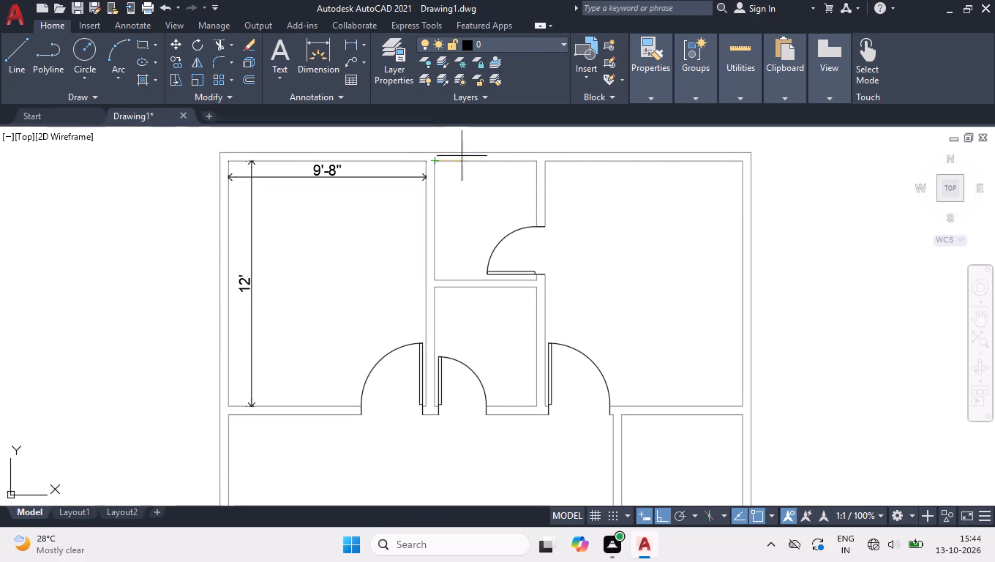
pyautogui.click(533, 160)
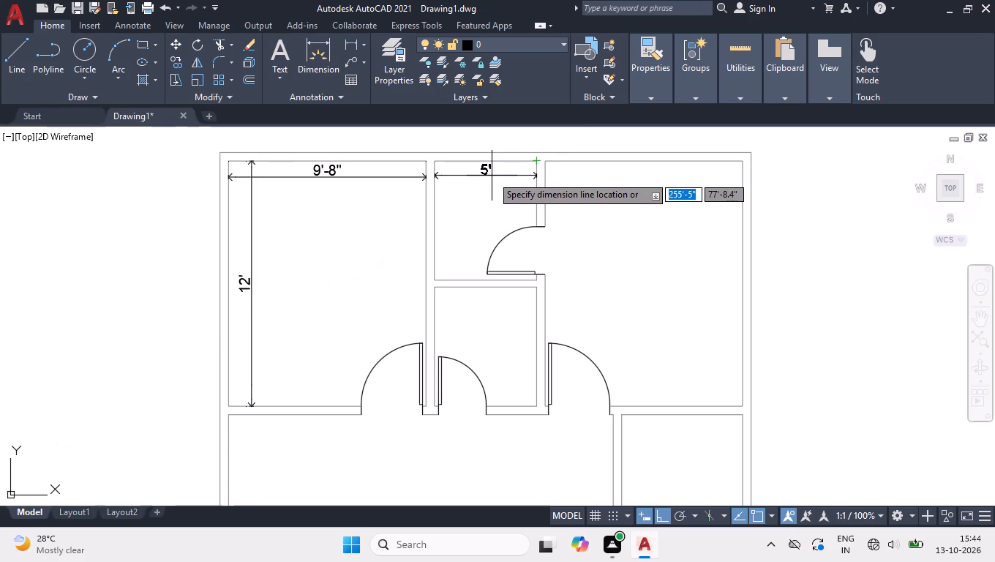
pyautogui.click(492, 176)
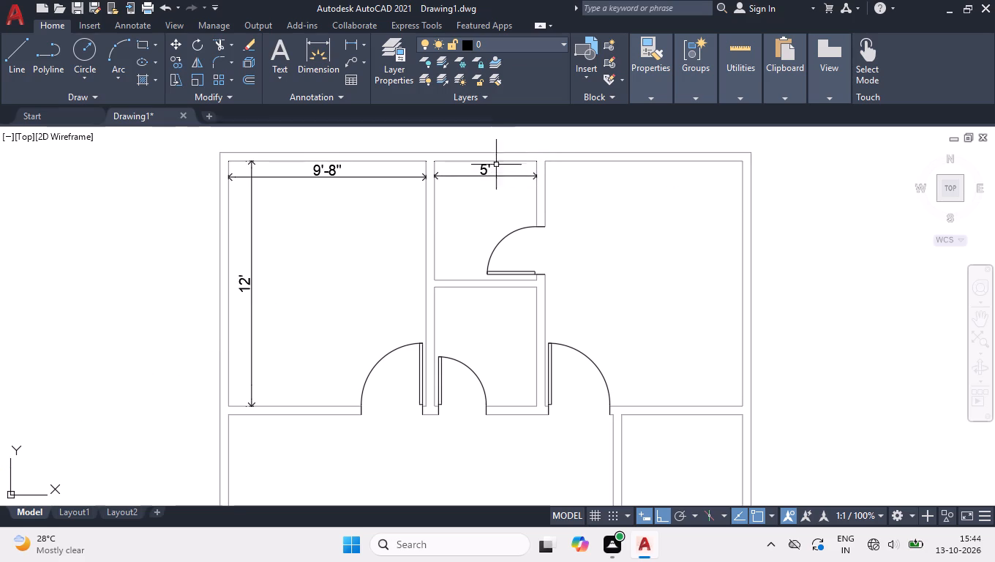
pyautogui.press('space')
pyautogui.click(449, 162)
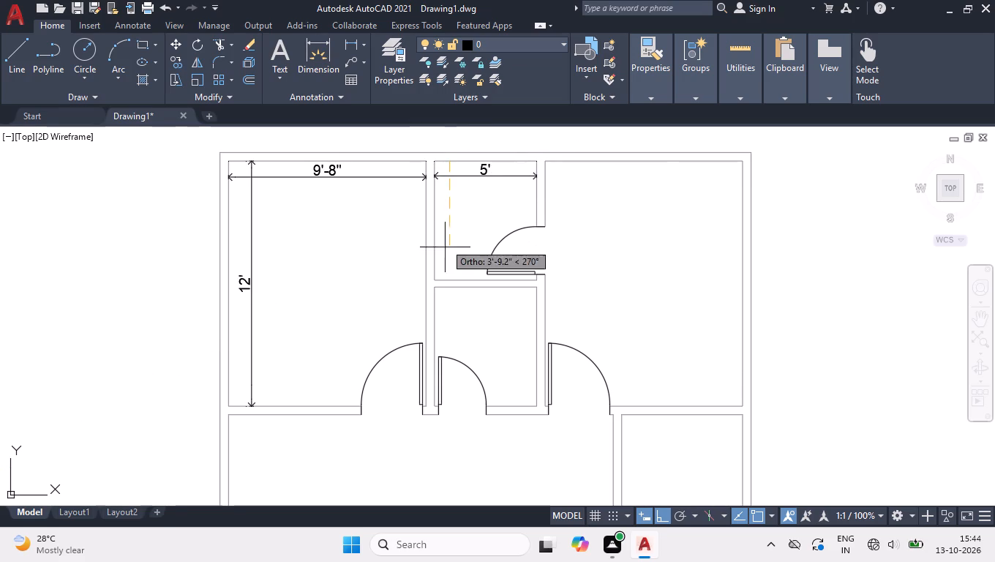
pyautogui.click(446, 280)
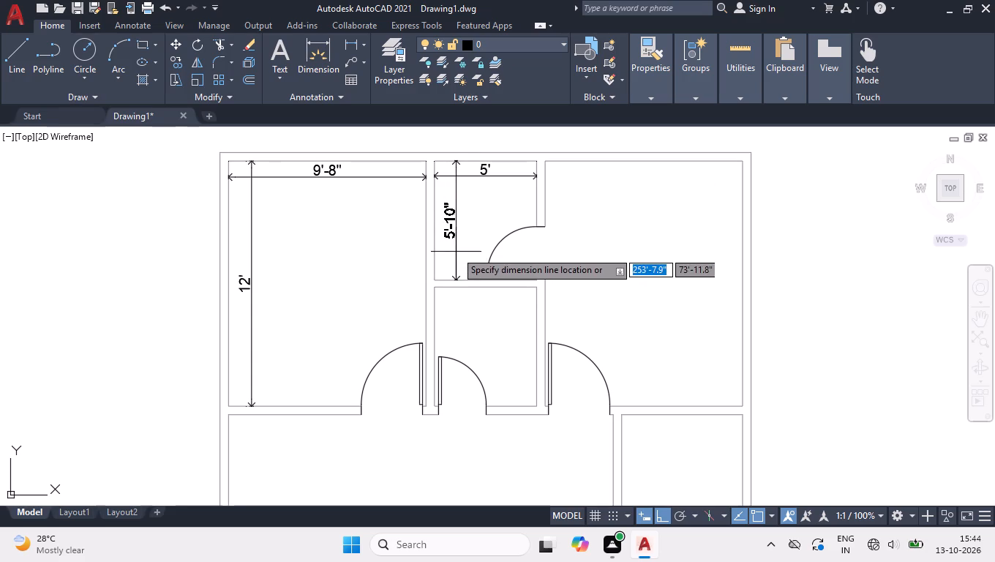
pyautogui.click(451, 239)
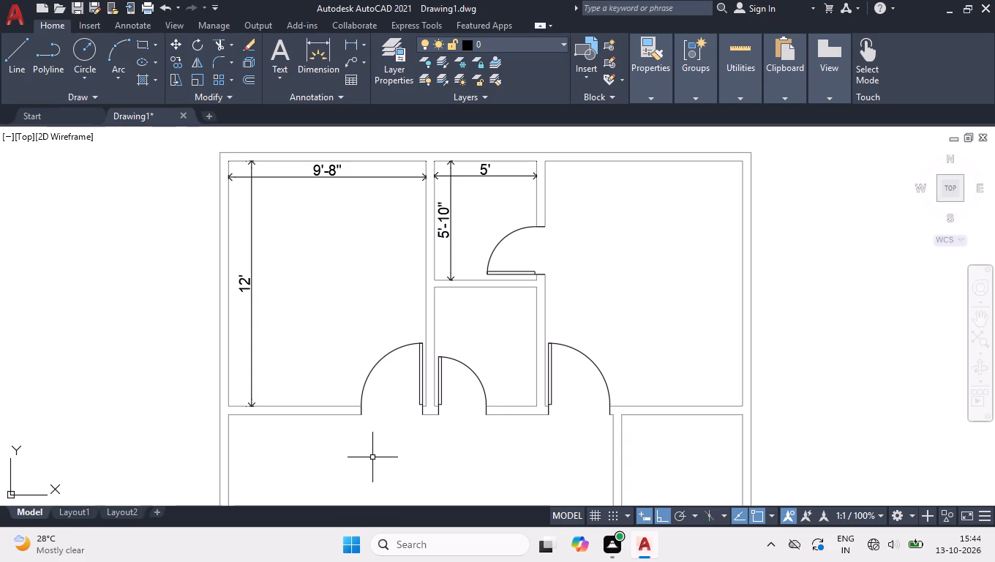
# Add linear dimensions for the inner length and width of the southern small central room, near its east and north walls.
pyautogui.press('space')
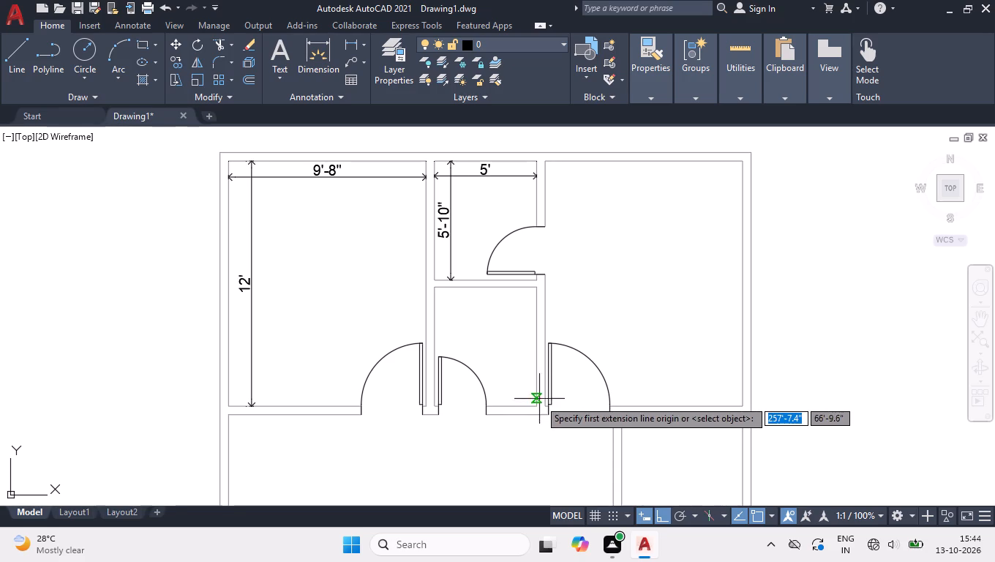
pyautogui.click(537, 405)
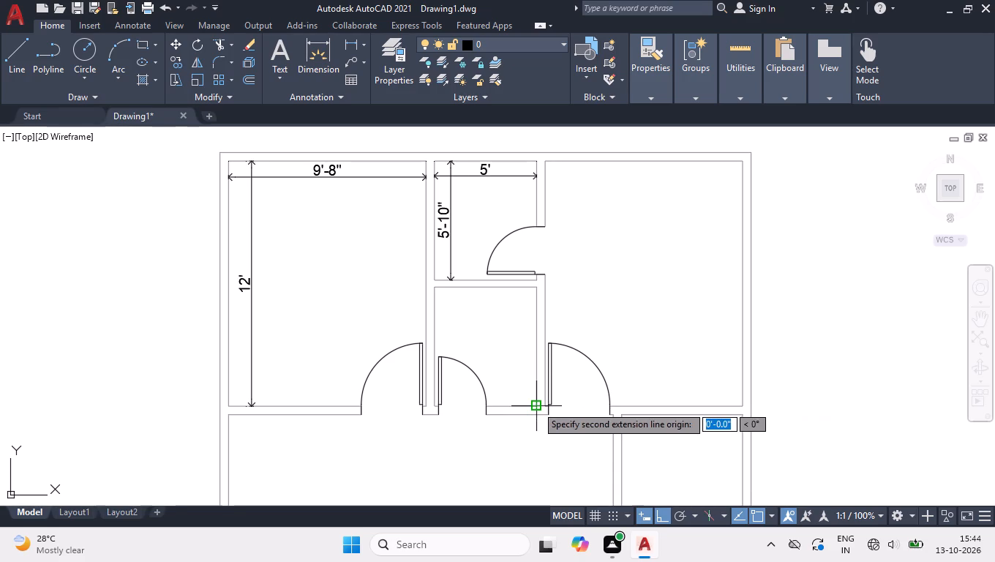
pyautogui.click(536, 288)
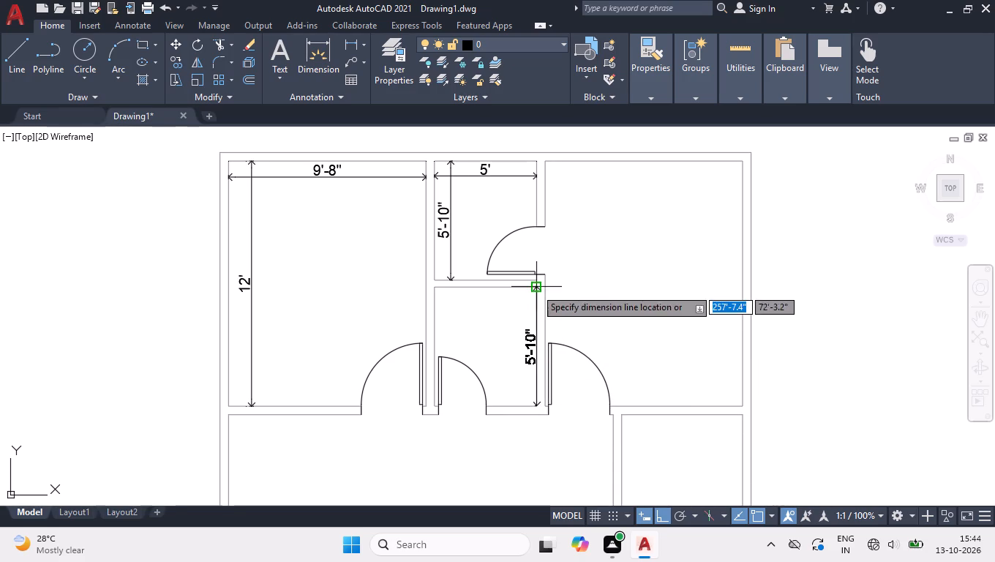
pyautogui.click(528, 348)
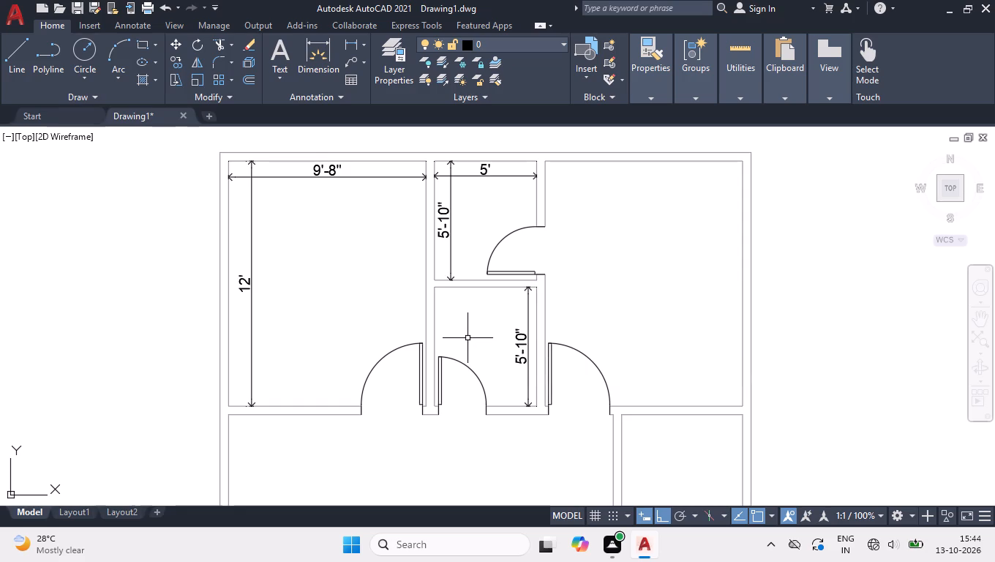
pyautogui.press('space')
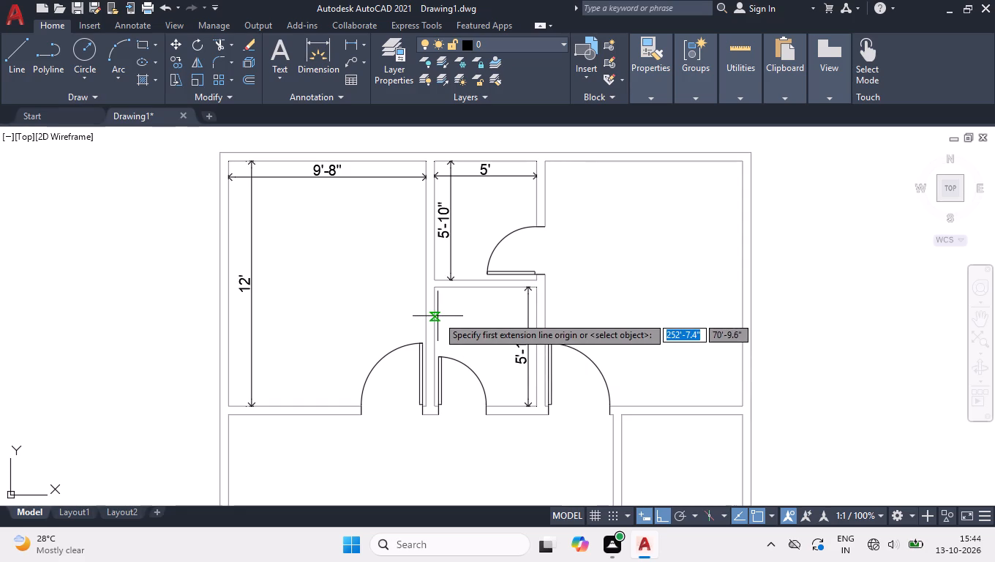
pyautogui.click(436, 300)
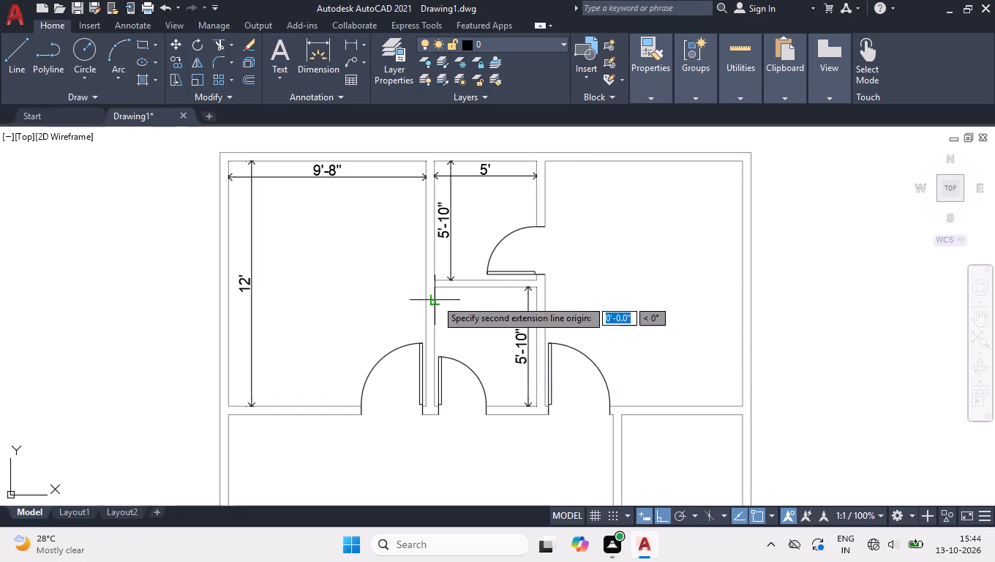
pyautogui.click(536, 301)
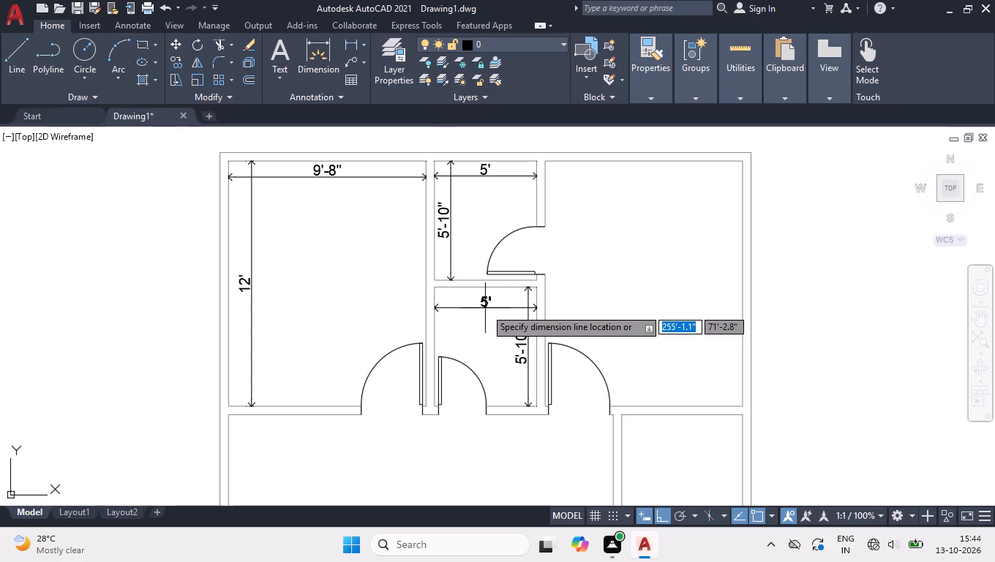
pyautogui.click(483, 304)
# Add linear dimensions for the north-east room's inner width and length, placed just inside its north and east walls.
pyautogui.press('space')
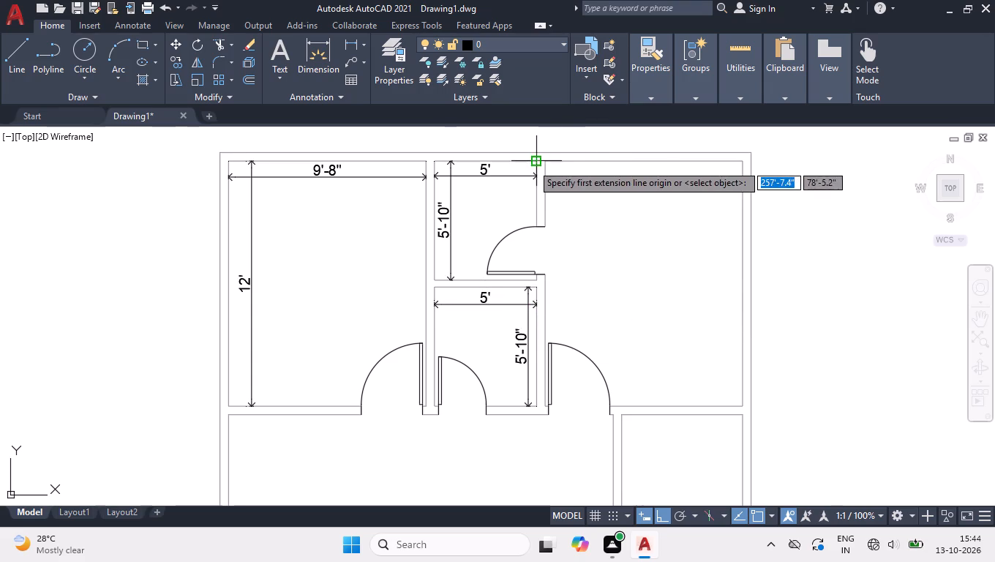
pyautogui.click(546, 165)
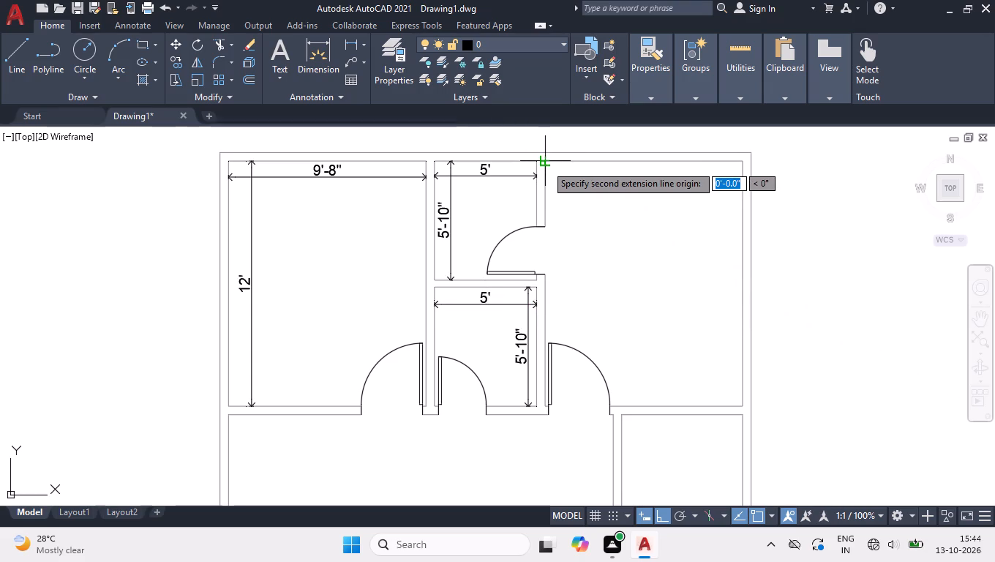
pyautogui.click(743, 161)
pyautogui.click(658, 181)
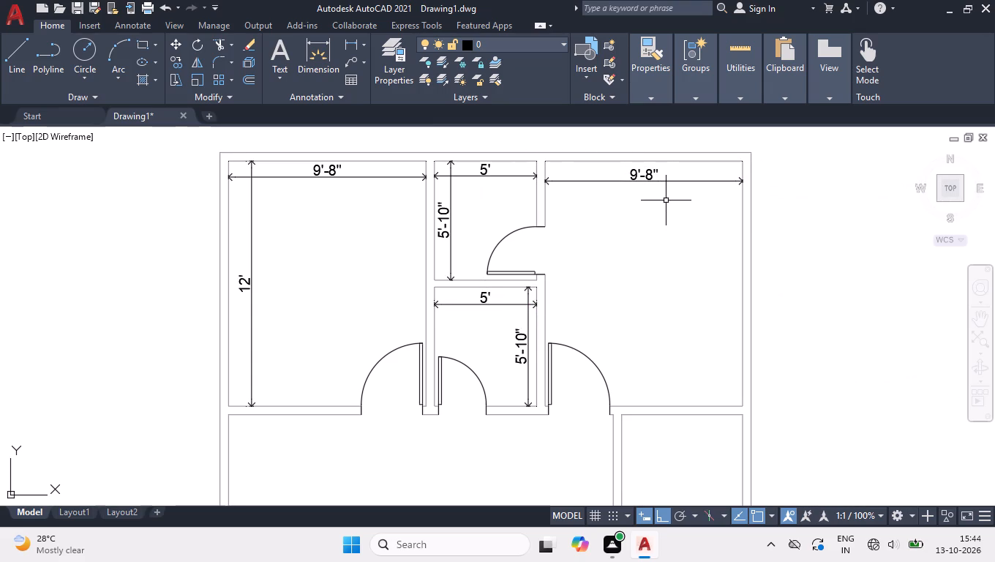
pyautogui.press('space')
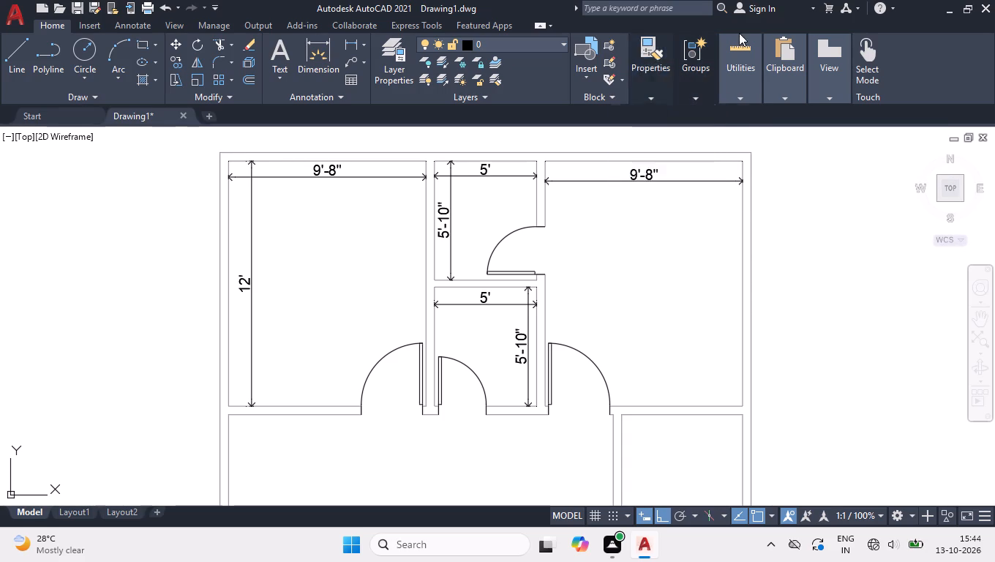
pyautogui.click(742, 407)
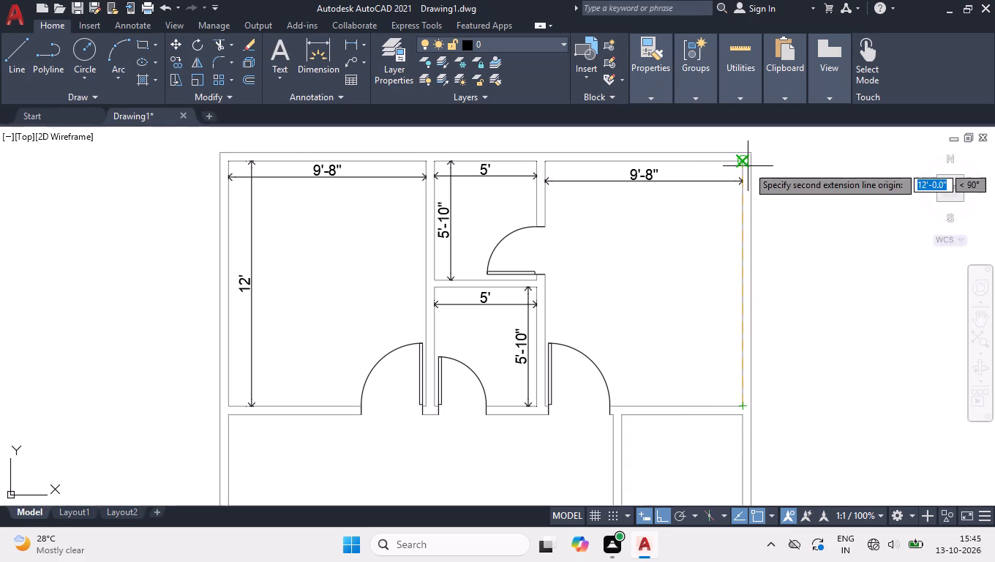
pyautogui.click(746, 164)
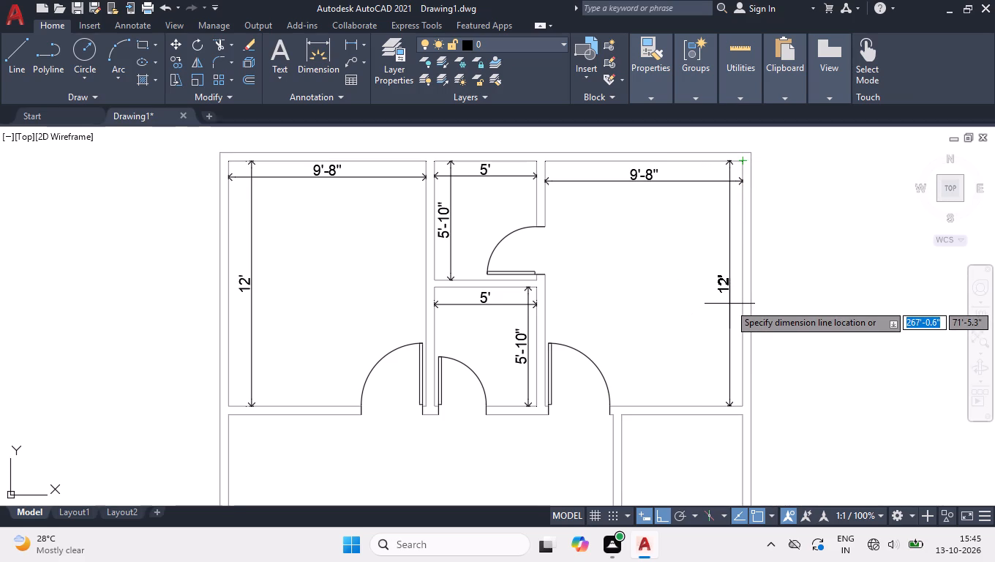
pyautogui.click(730, 301)
# Add linear dimensions for the inner width and length of the middle room east of the short partition, near its north and east walls.
pyautogui.scroll(-1, 543, 173)
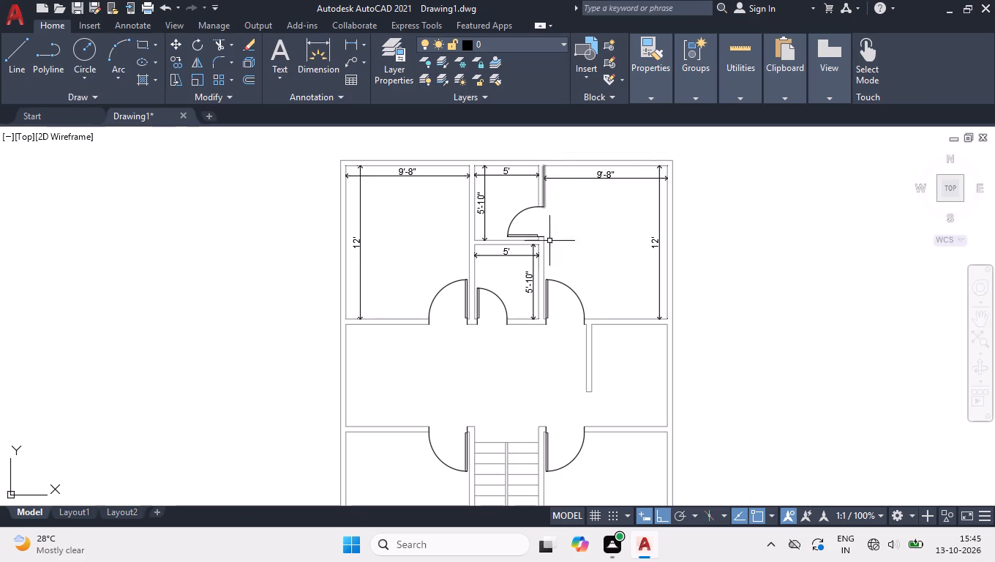
pyautogui.scroll(1, 628, 440)
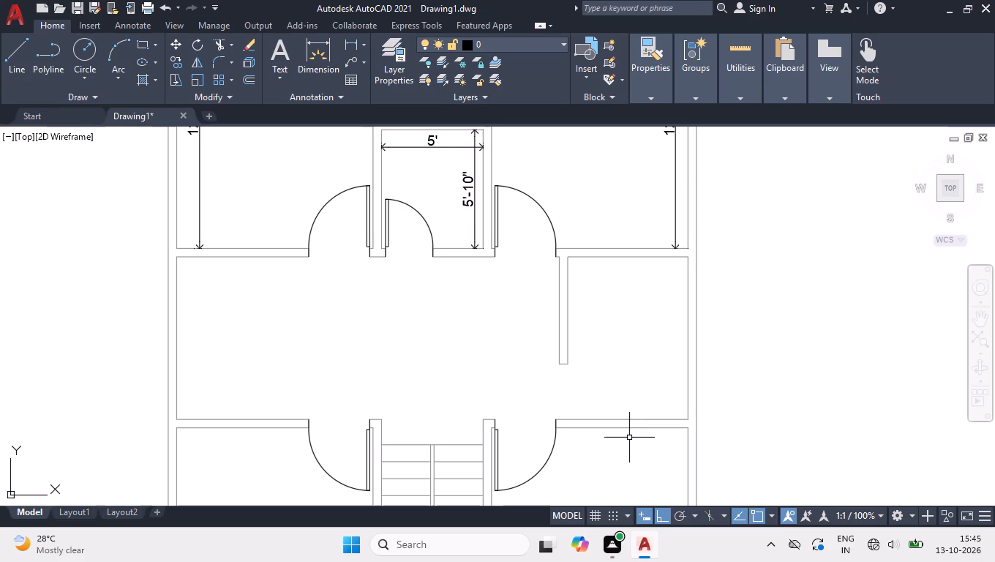
pyautogui.press('space')
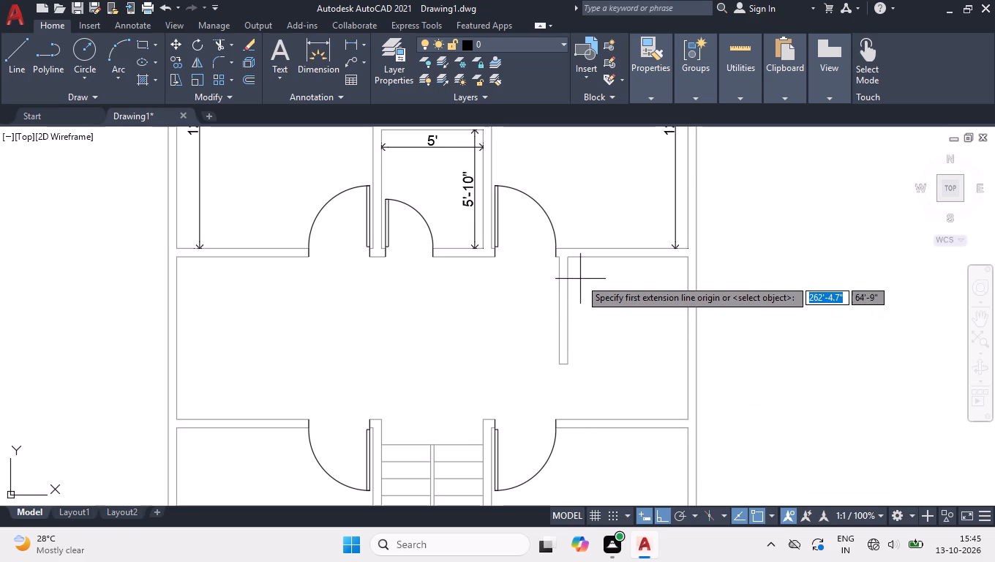
pyautogui.click(568, 256)
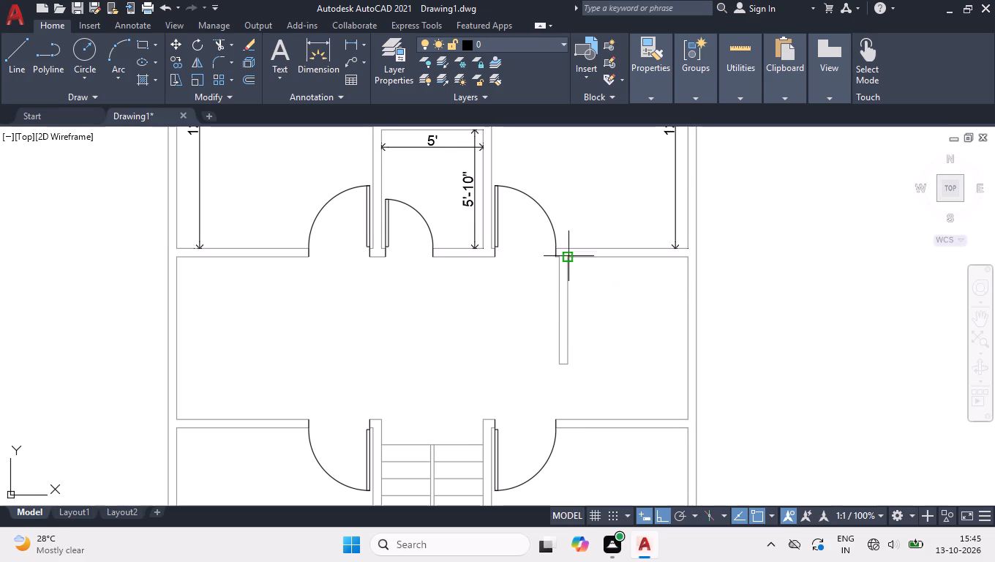
pyautogui.click(687, 258)
pyautogui.click(640, 277)
pyautogui.press('space')
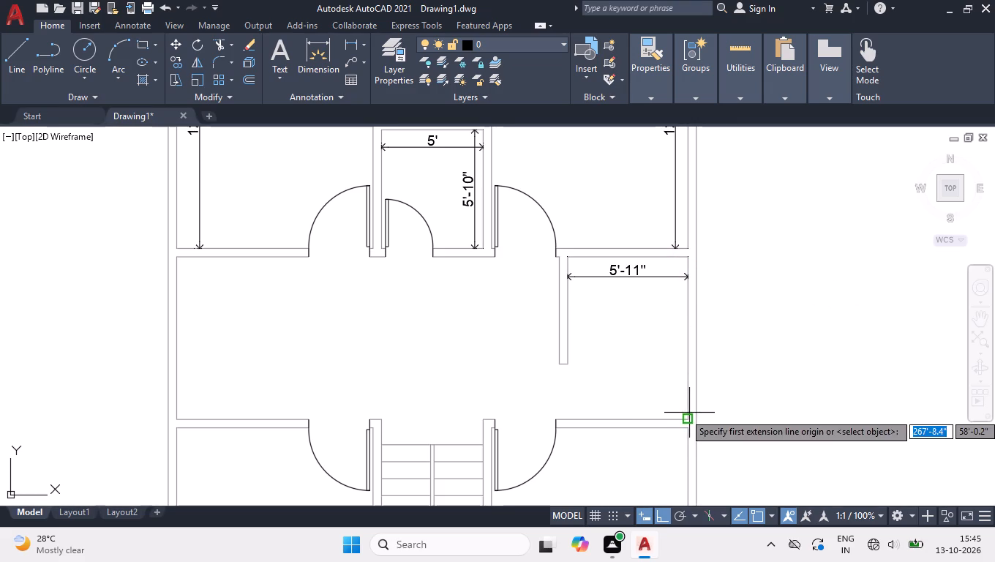
pyautogui.click(689, 417)
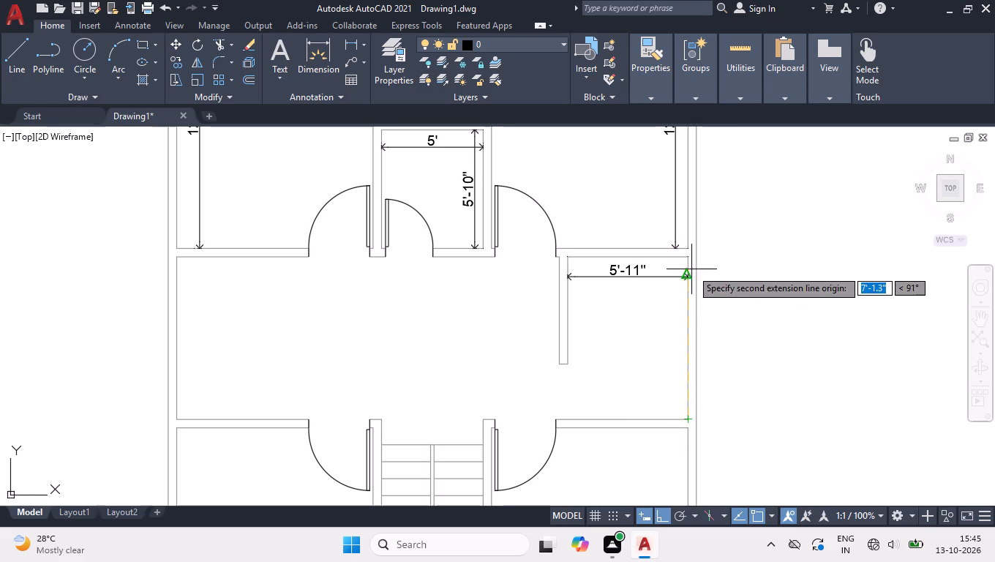
pyautogui.click(689, 260)
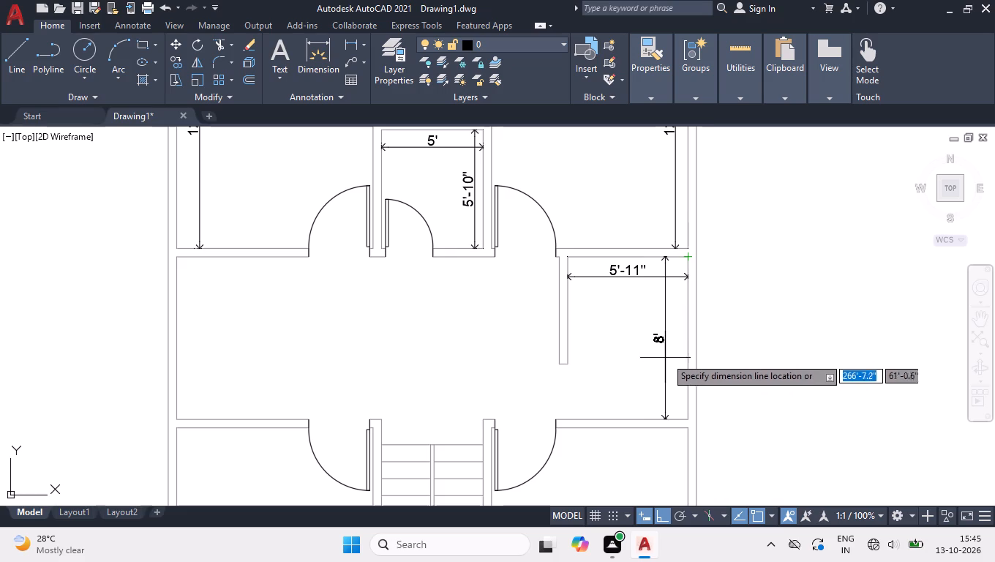
pyautogui.click(677, 337)
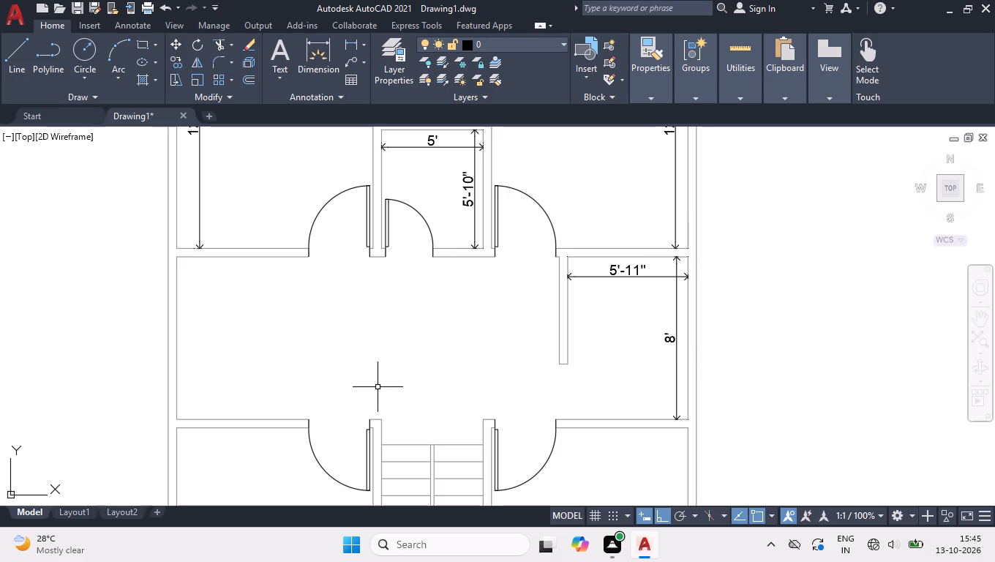
# Add linear dimensions for the central hall's inner length, inside its west wall, and its width from west wall to short partition, near its north wall.
pyautogui.press('space')
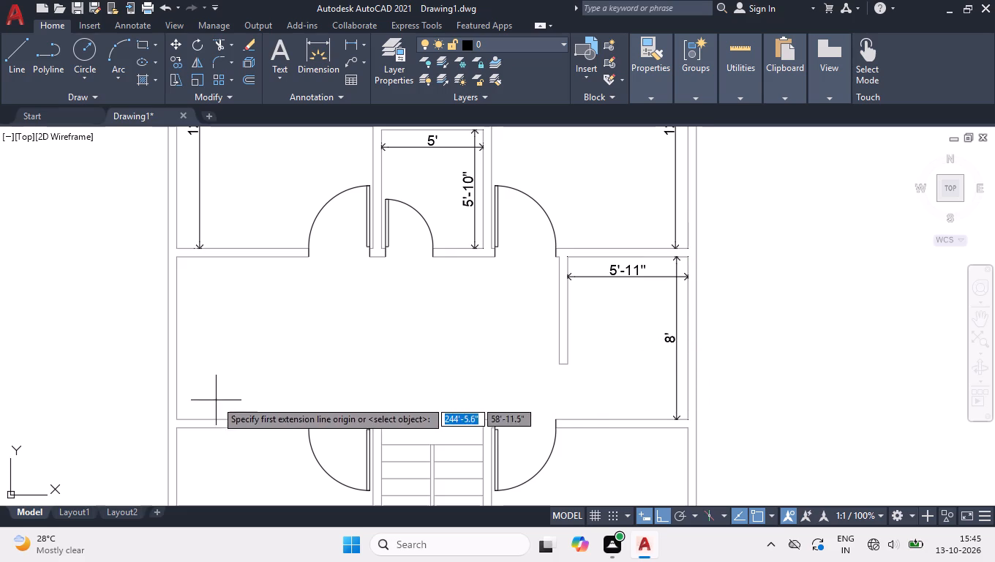
pyautogui.click(179, 416)
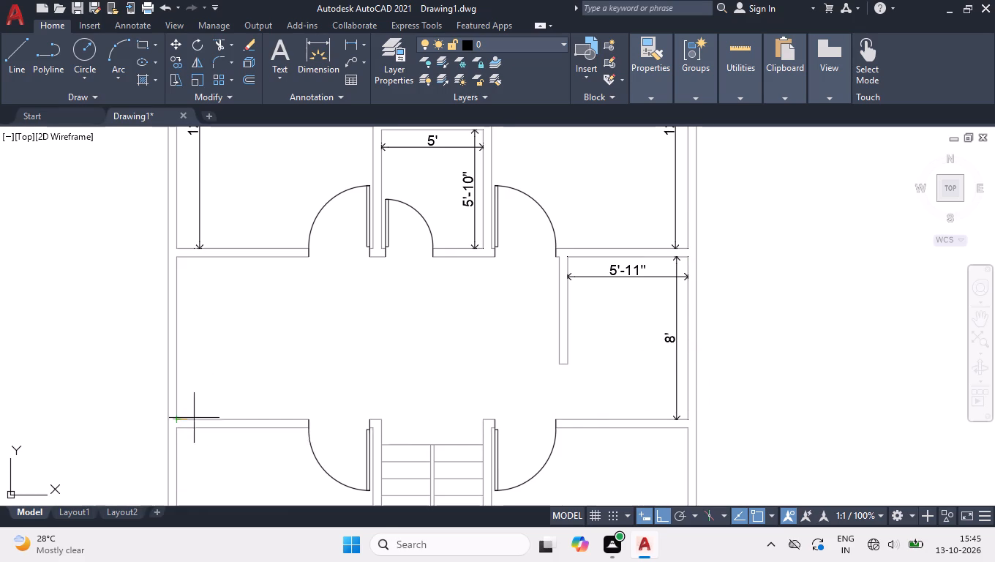
pyautogui.click(179, 256)
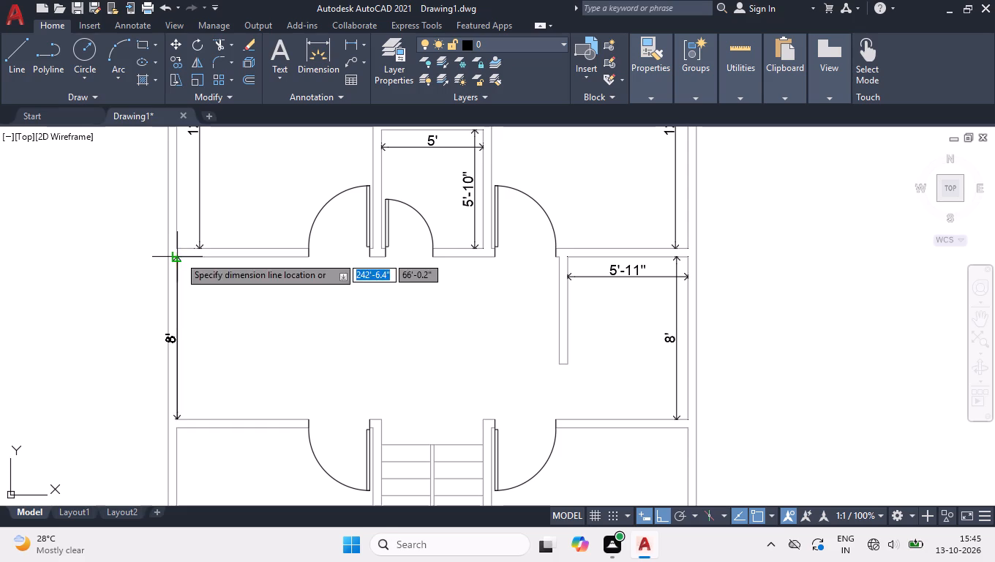
pyautogui.click(192, 329)
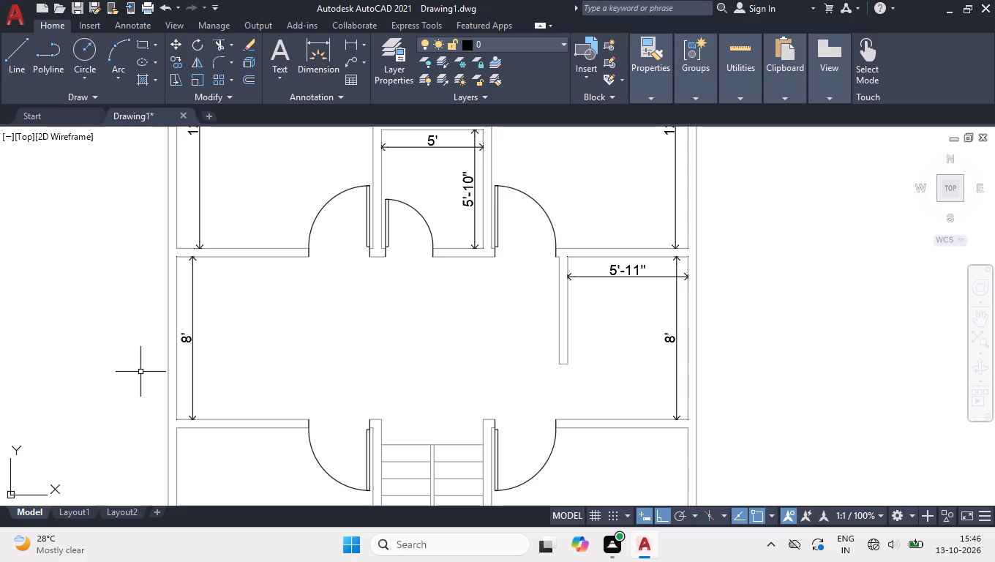
pyautogui.press('space')
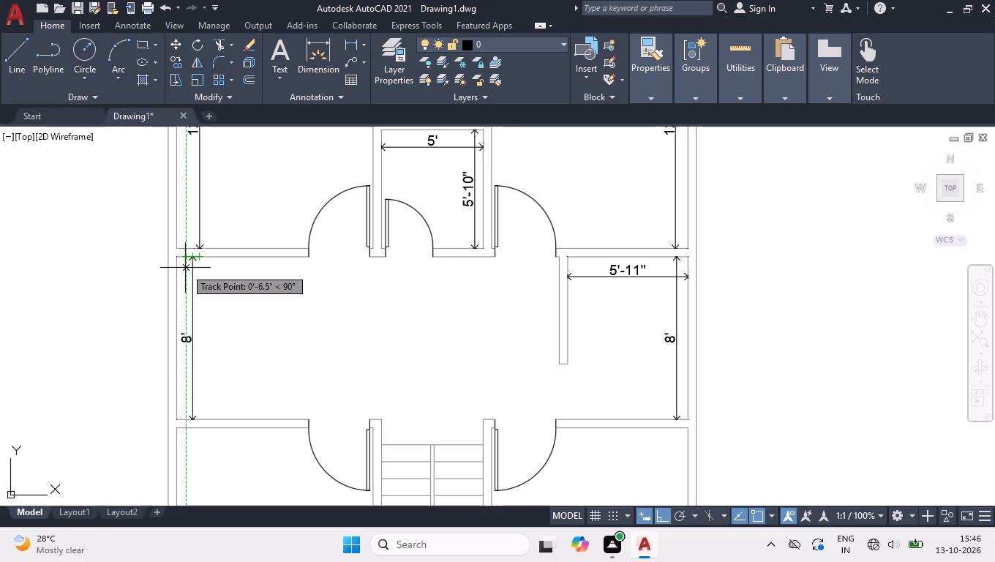
pyautogui.click(559, 278)
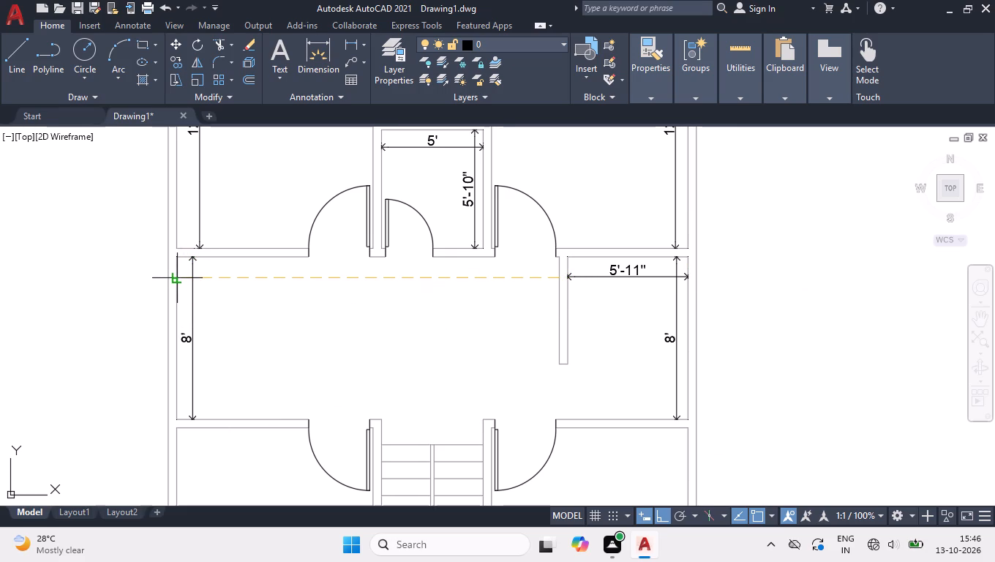
pyautogui.click(178, 276)
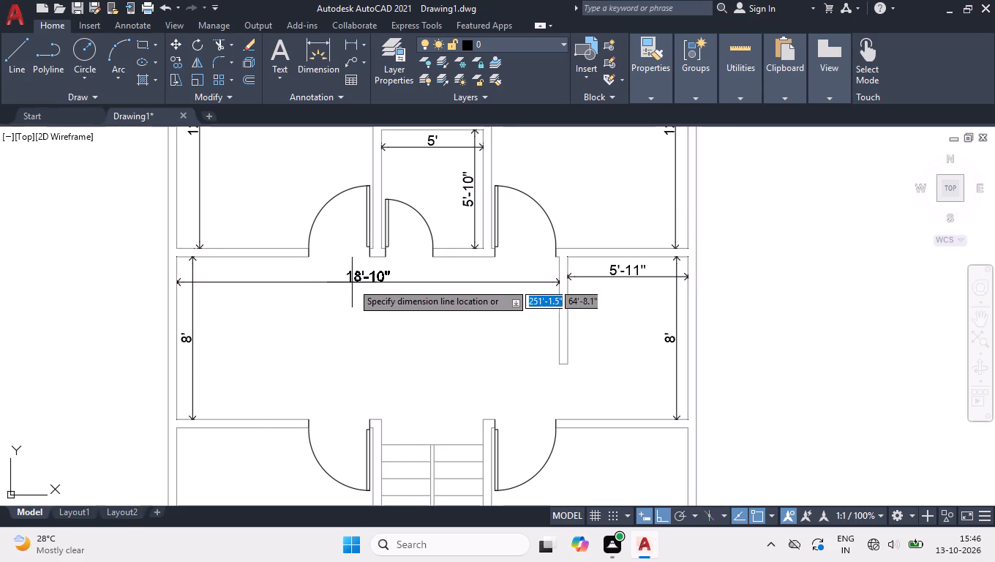
pyautogui.click(353, 282)
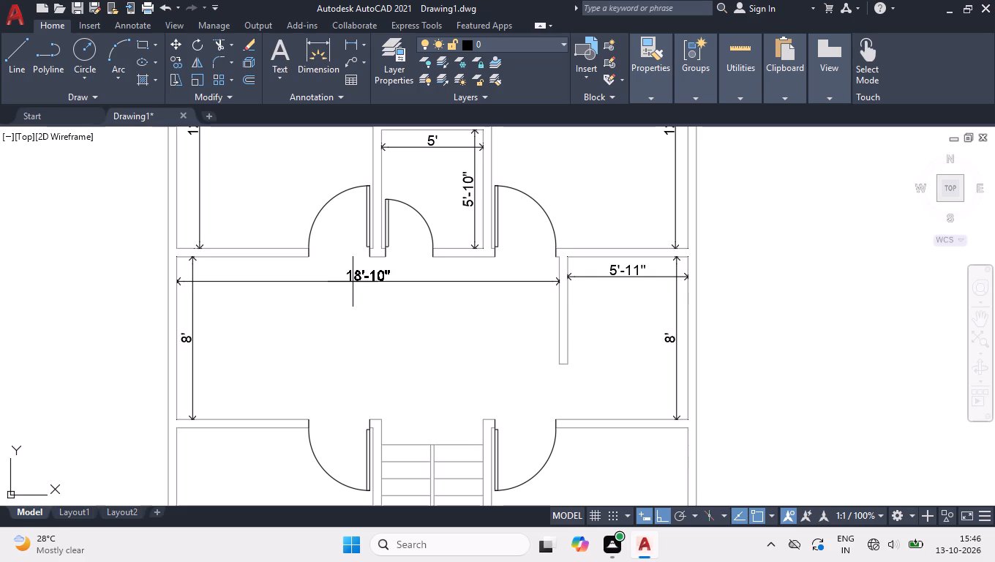
# Add linear dimensions for the inner length and width of the room west of the staircase, near its west and south walls.
pyautogui.scroll(-2, 384, 216)
pyautogui.scroll(1, 364, 337)
pyautogui.scroll(1, 348, 405)
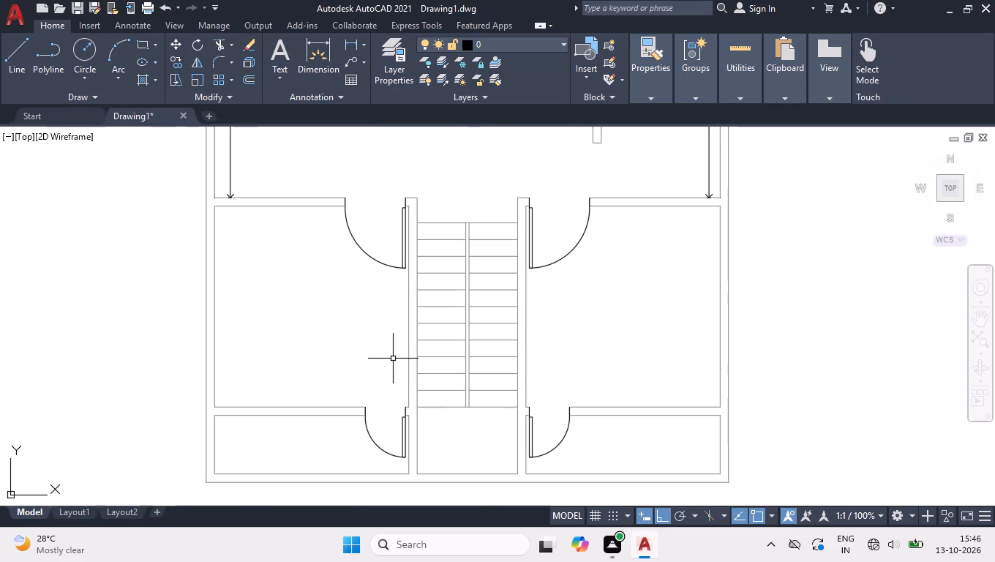
pyautogui.press('space')
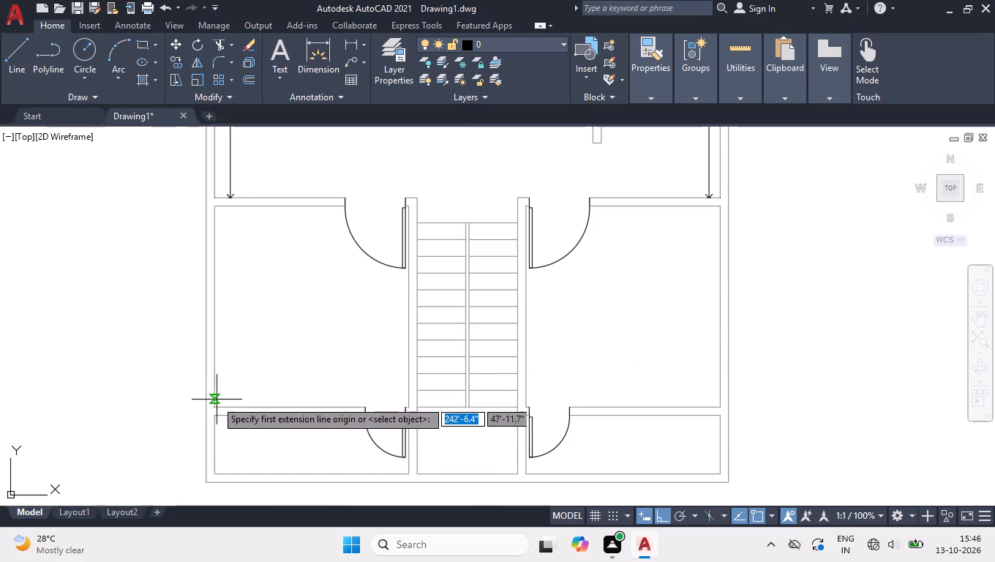
pyautogui.moveTo(215, 407); pyautogui.dragTo(219, 400)
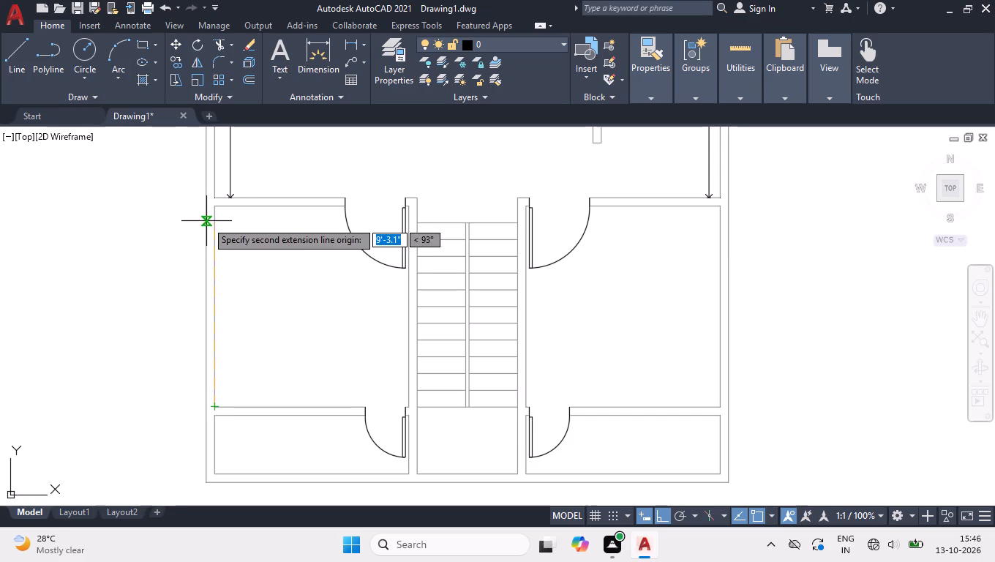
pyautogui.click(215, 206)
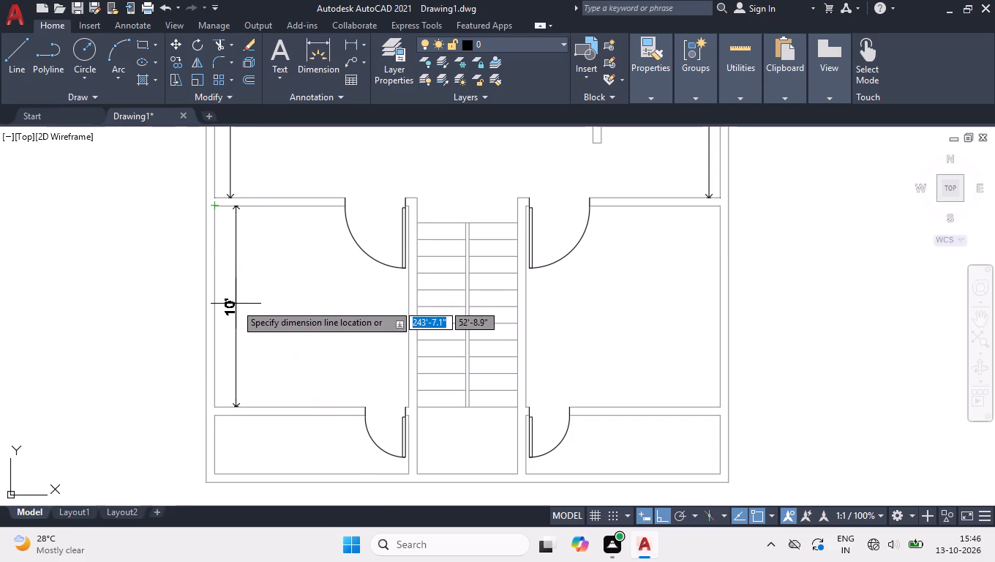
pyautogui.click(236, 304)
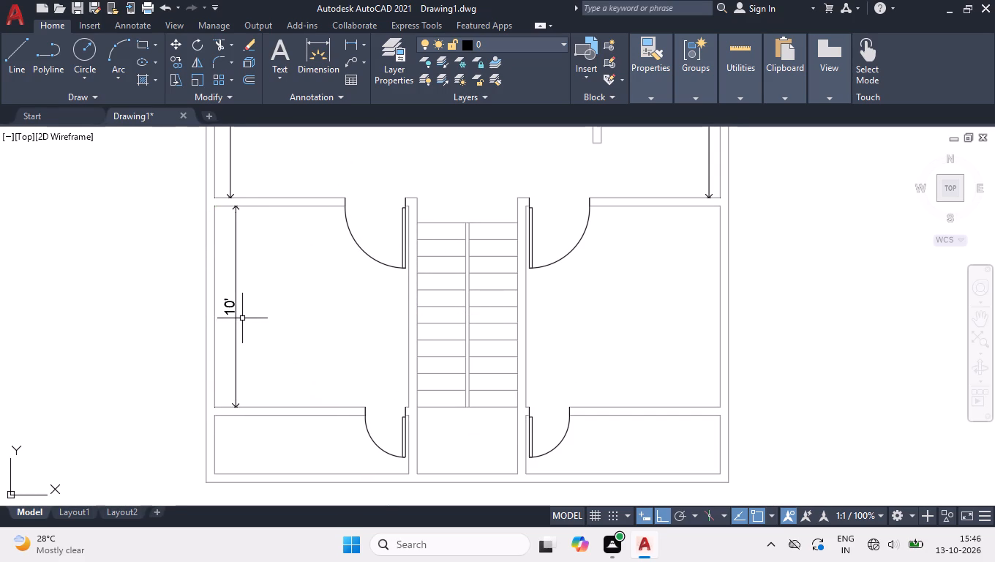
pyautogui.press('space')
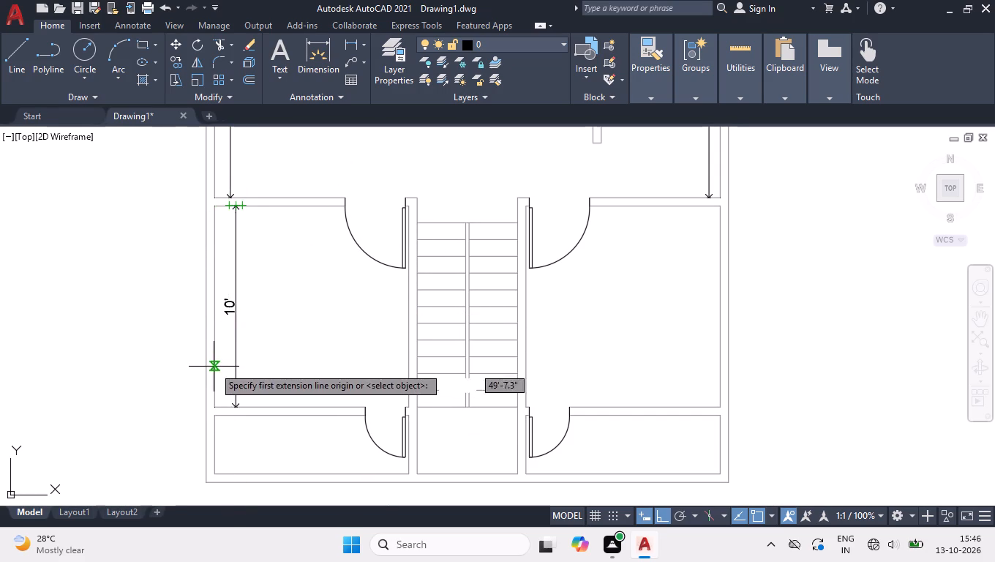
pyautogui.click(215, 378)
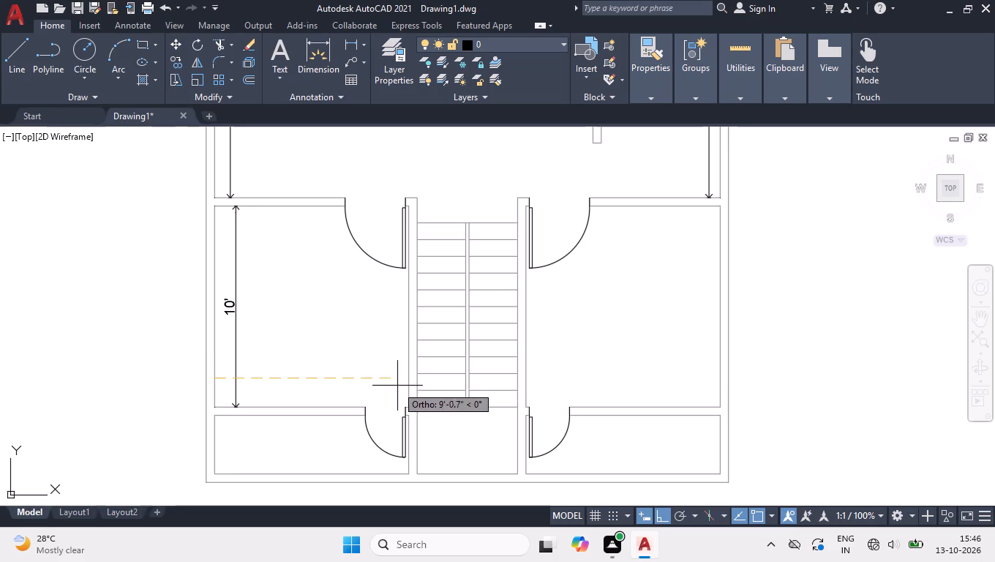
pyautogui.click(407, 380)
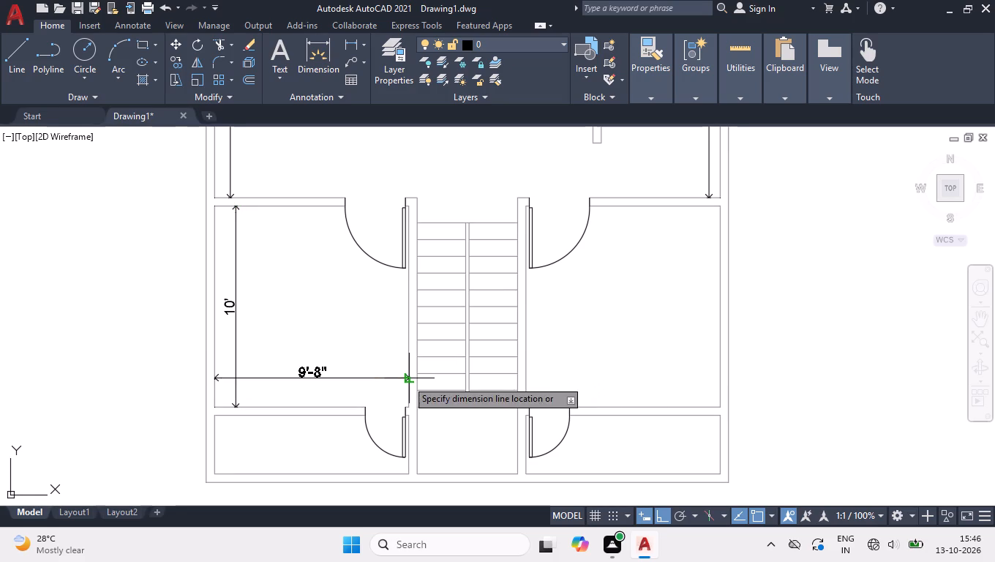
pyautogui.click(323, 381)
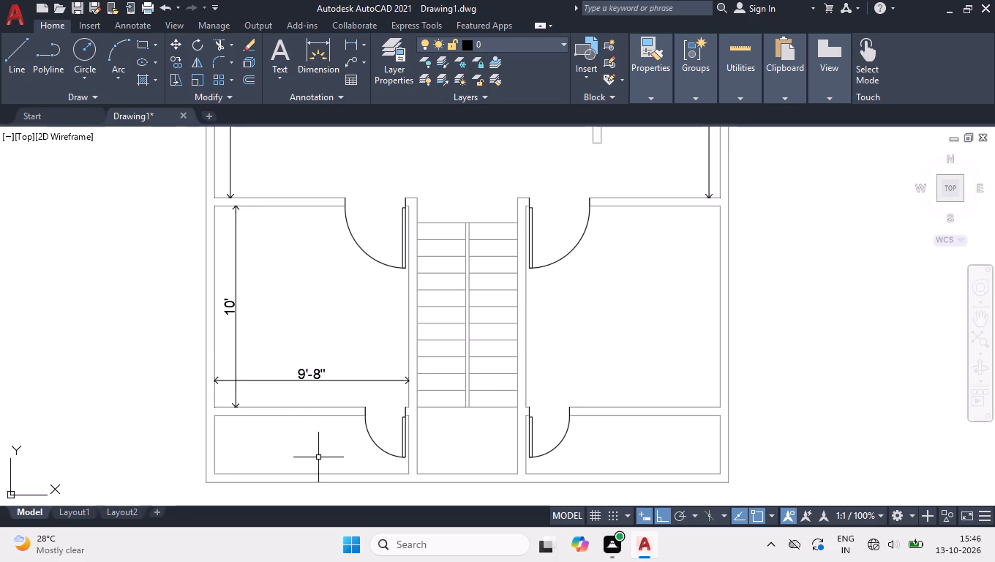
# Add vertical linear dimensions for the inner depth of the two narrow southern spaces, placed just inside the west and east outer walls.
pyautogui.press('space')
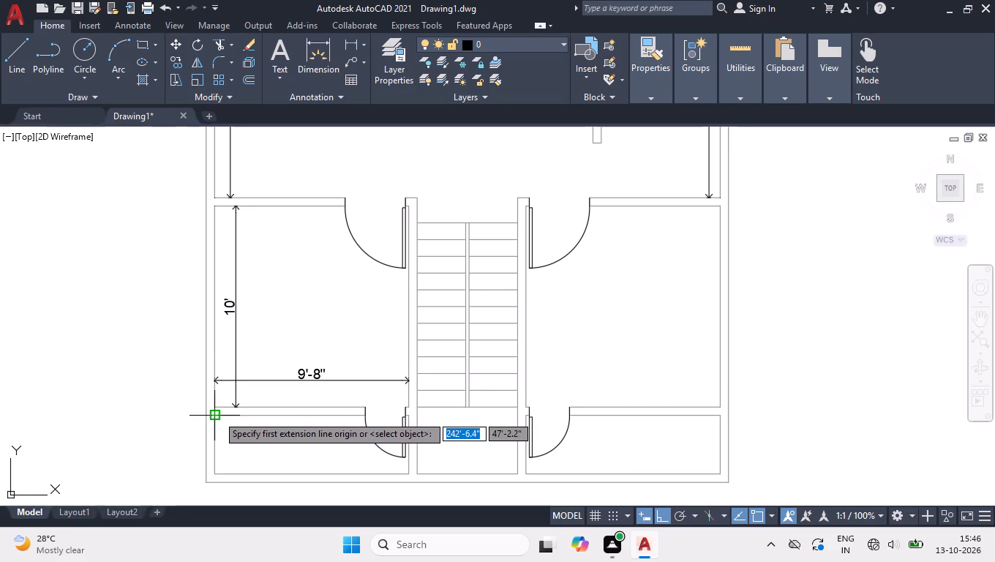
pyautogui.click(217, 413)
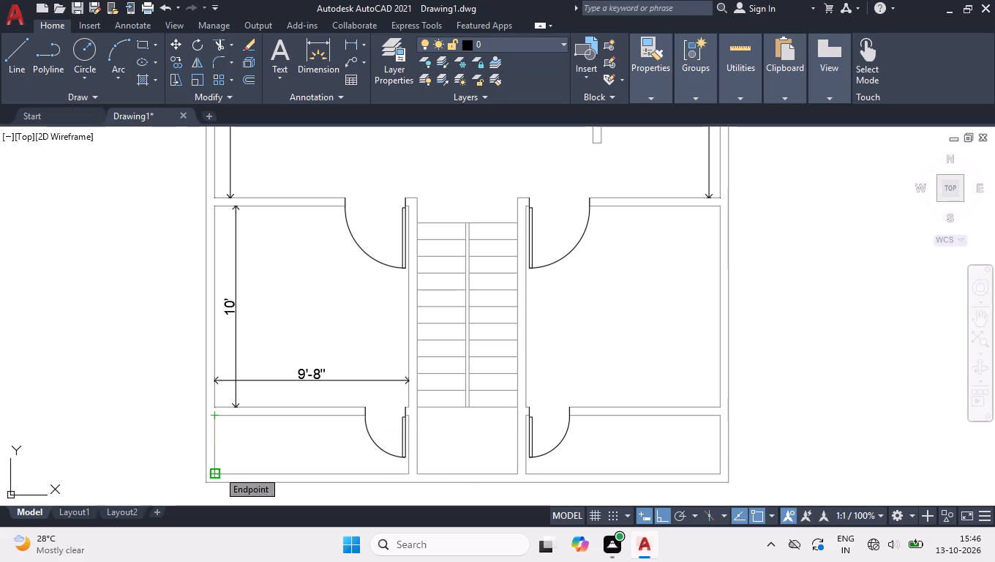
pyautogui.click(218, 471)
pyautogui.click(234, 443)
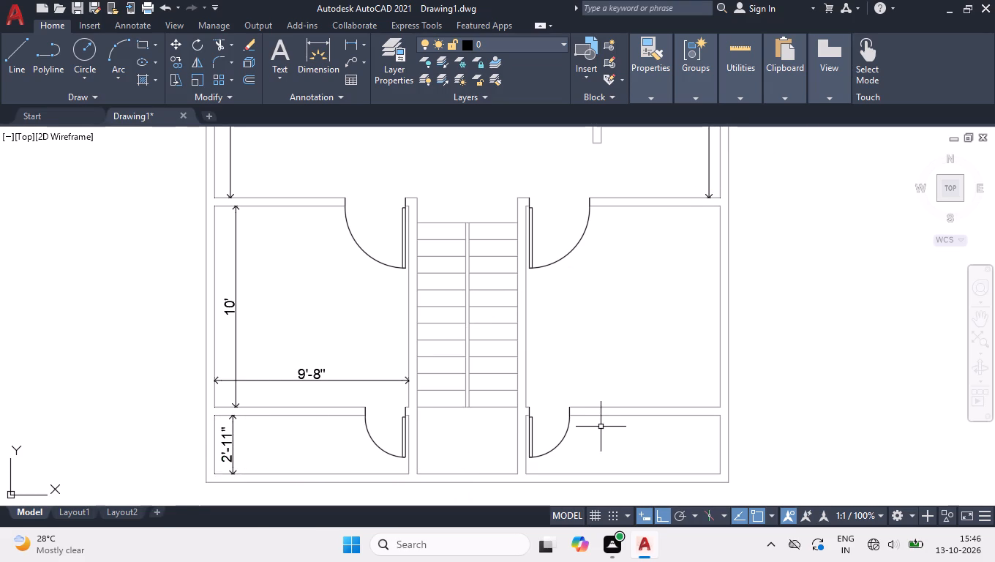
pyautogui.press('space')
pyautogui.click(720, 416)
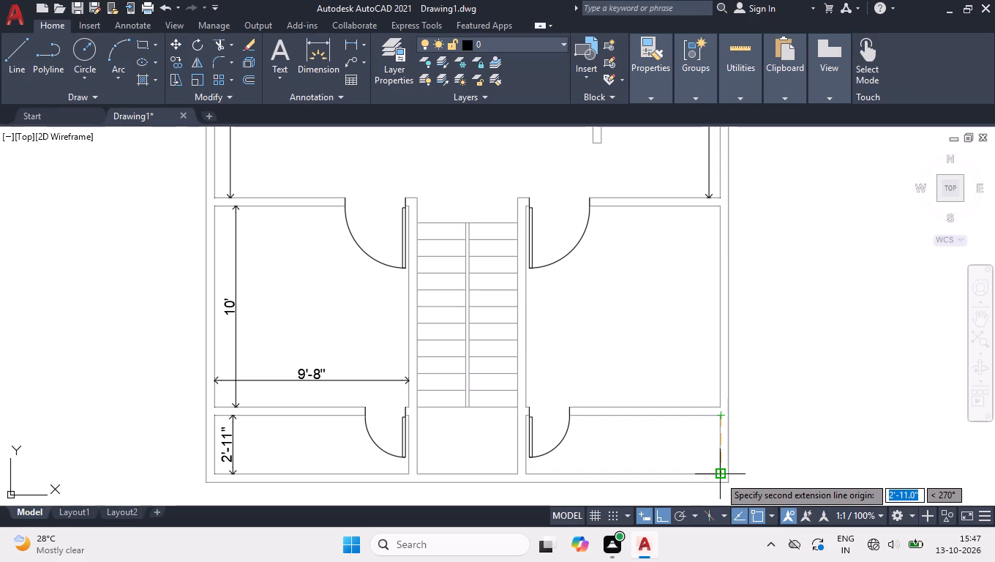
pyautogui.click(719, 476)
pyautogui.click(706, 451)
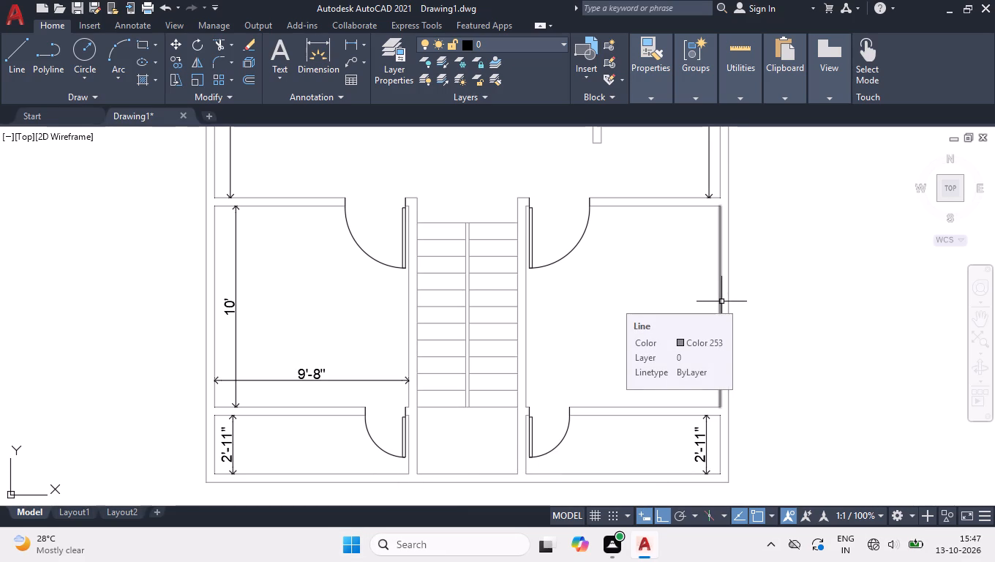
# Add linear dimensions for the inner length and width of the room east of the staircase, near its east and south walls.
pyautogui.press('space')
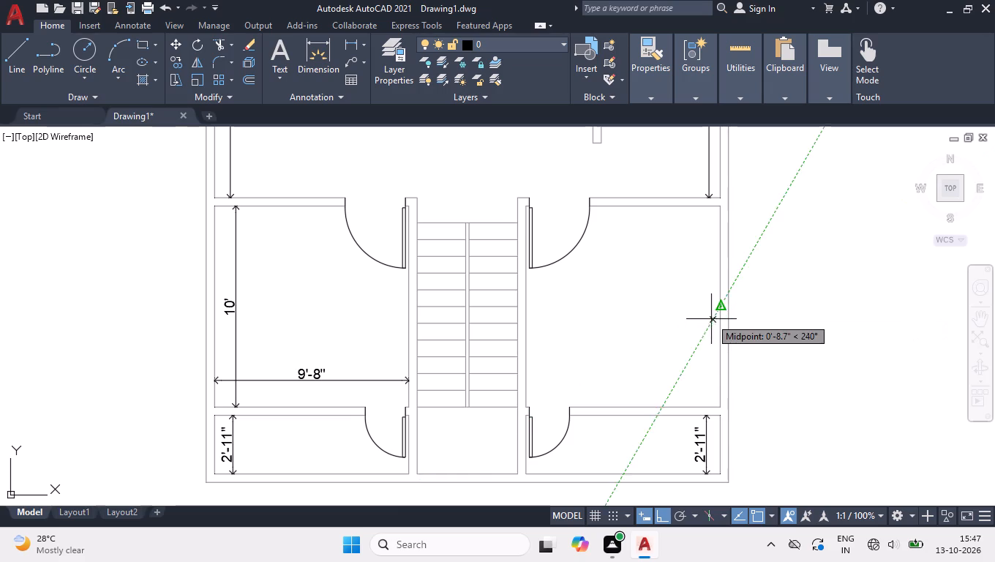
pyautogui.click(718, 410)
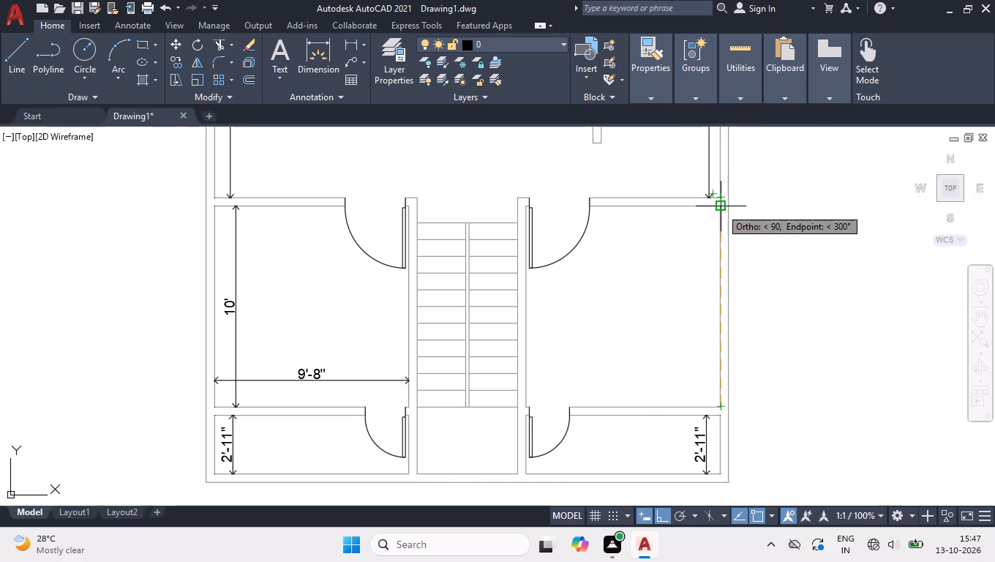
pyautogui.click(720, 206)
pyautogui.click(713, 310)
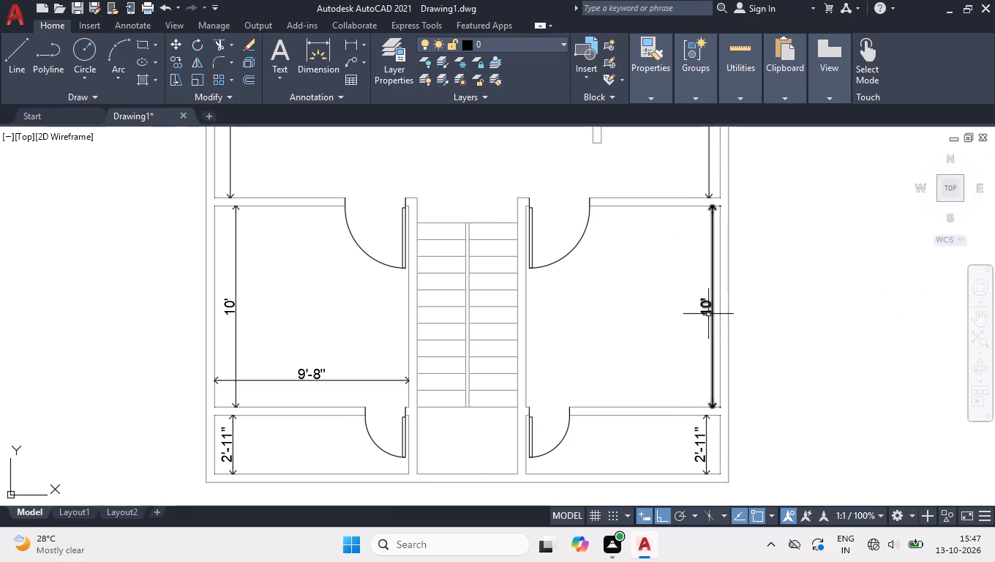
pyautogui.press('space')
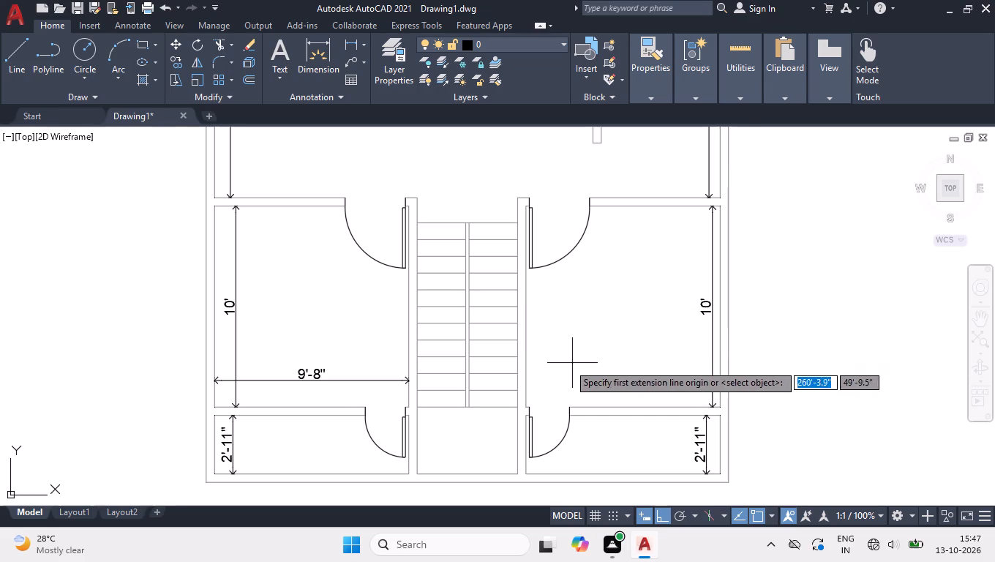
pyautogui.click(527, 389)
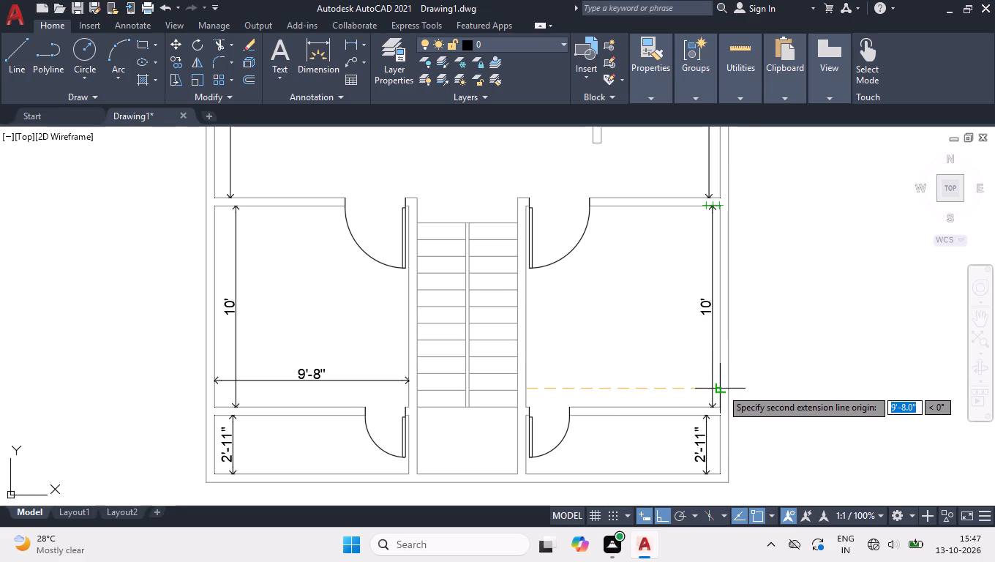
pyautogui.click(724, 391)
pyautogui.click(656, 393)
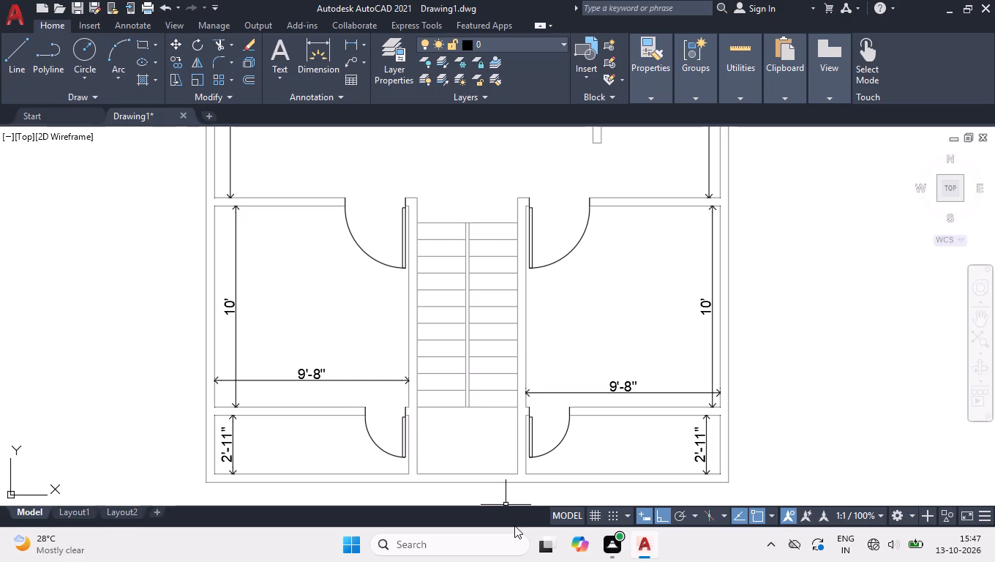
# Add linear dimensions for the depth and width of the landing south of the stairs, near its west and south walls.
pyautogui.press('space')
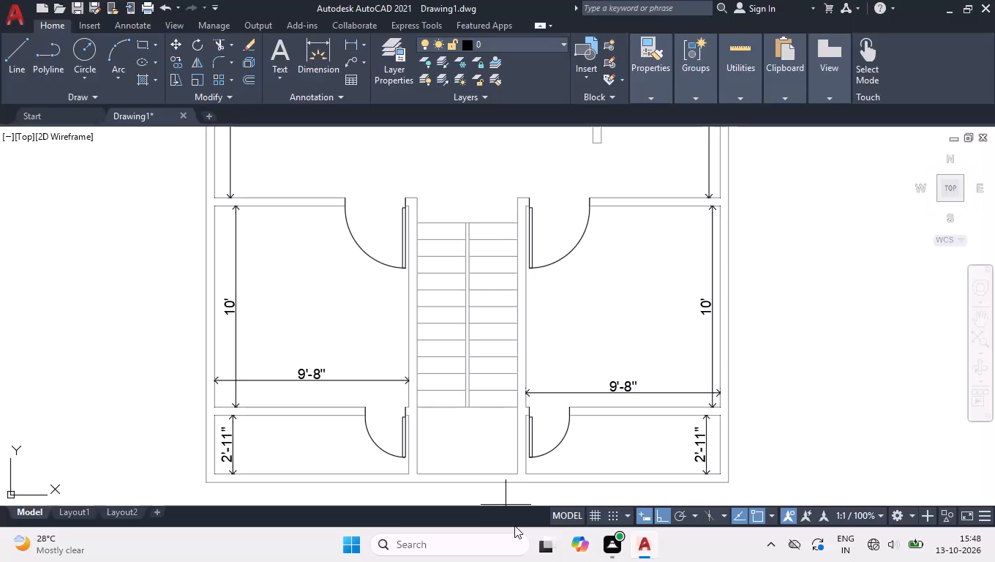
pyautogui.click(418, 474)
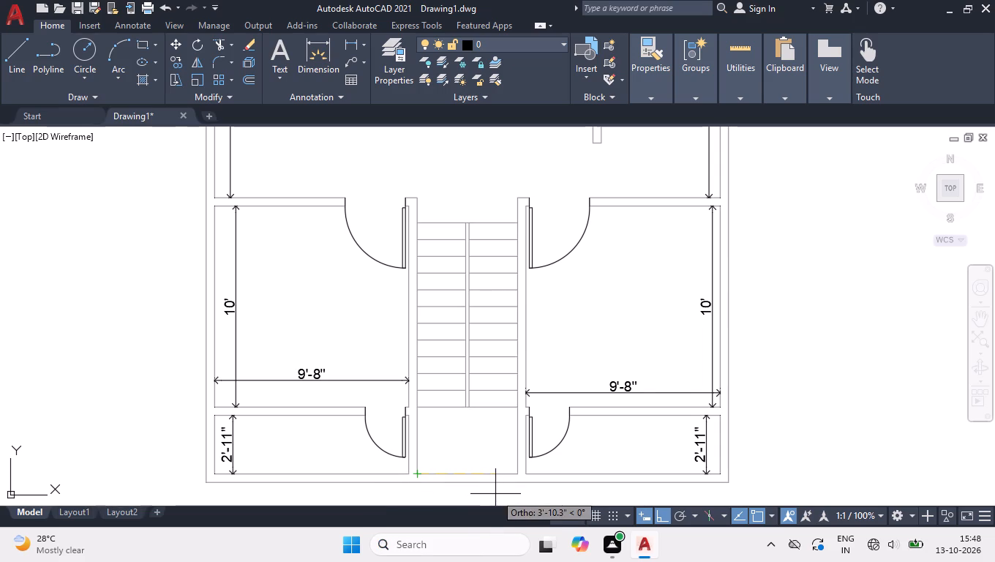
pyautogui.click(421, 408)
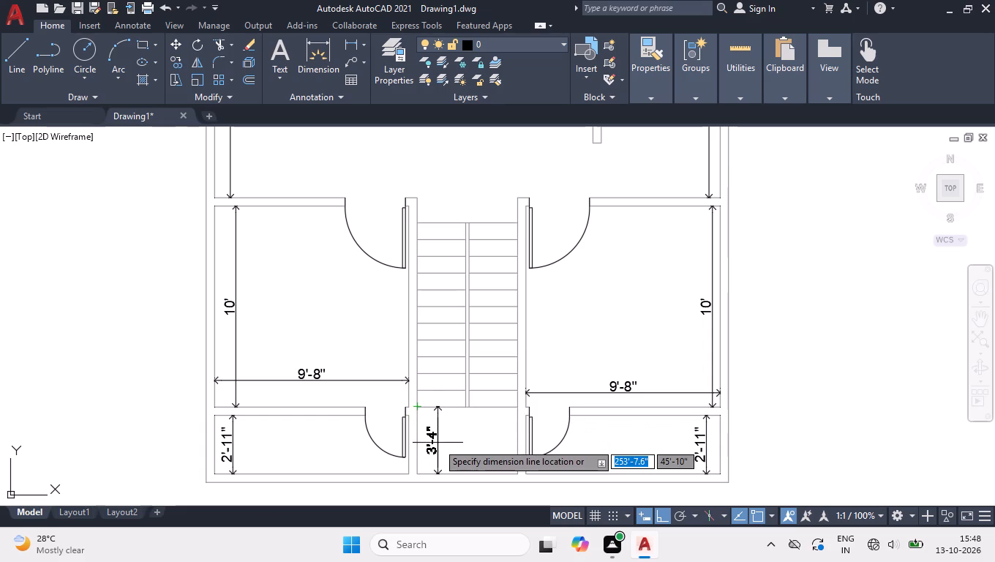
pyautogui.click(438, 443)
pyautogui.scroll(5, 496, 509)
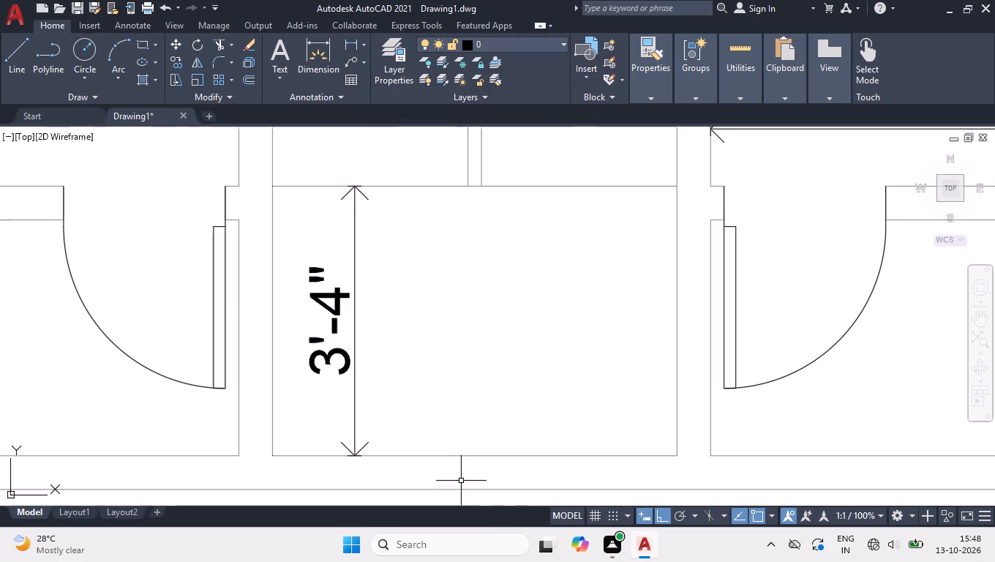
pyautogui.press('space')
pyautogui.click(274, 434)
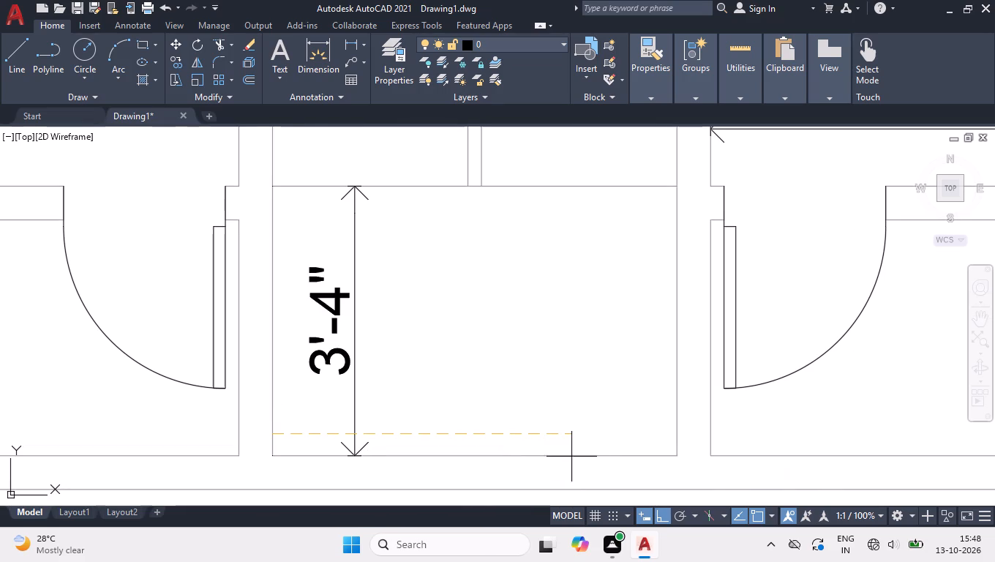
pyautogui.click(674, 435)
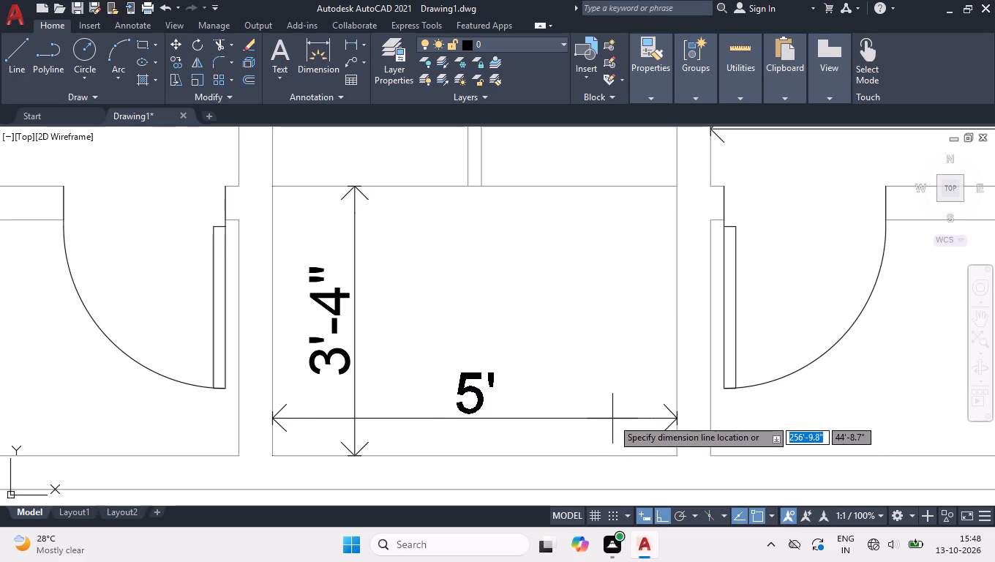
pyautogui.click(613, 416)
# Add a vertical linear dimension for the full length of the stair run, placed over the east flight.
pyautogui.scroll(-3, 581, 473)
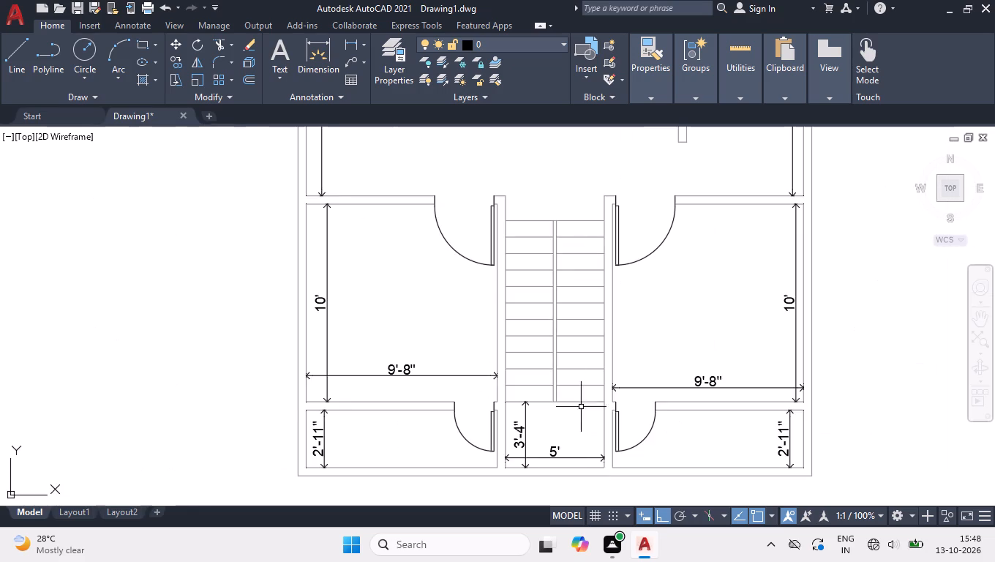
pyautogui.scroll(2, 531, 283)
pyautogui.scroll(-2, 541, 274)
pyautogui.scroll(1, 572, 280)
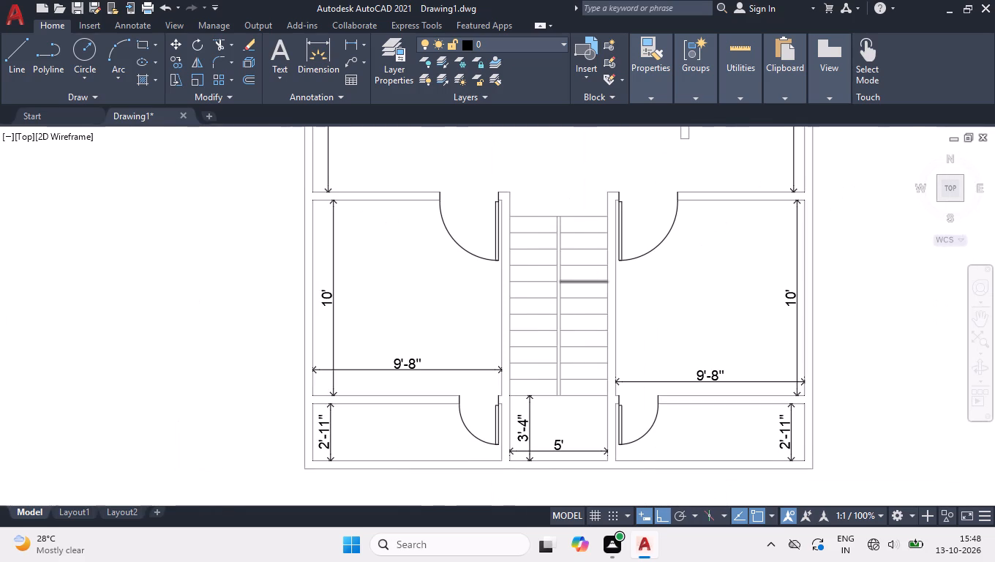
pyautogui.press('space')
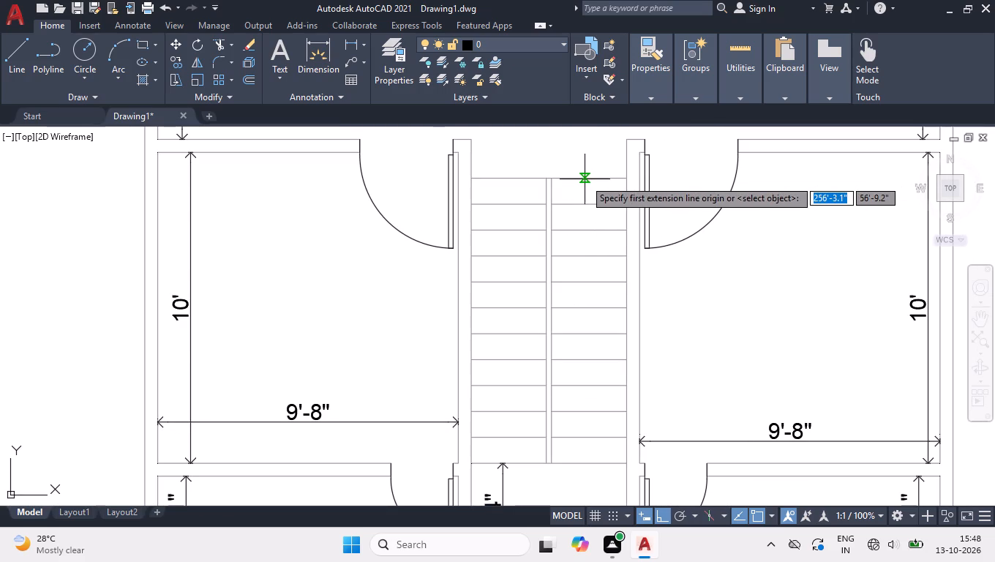
pyautogui.click(590, 182)
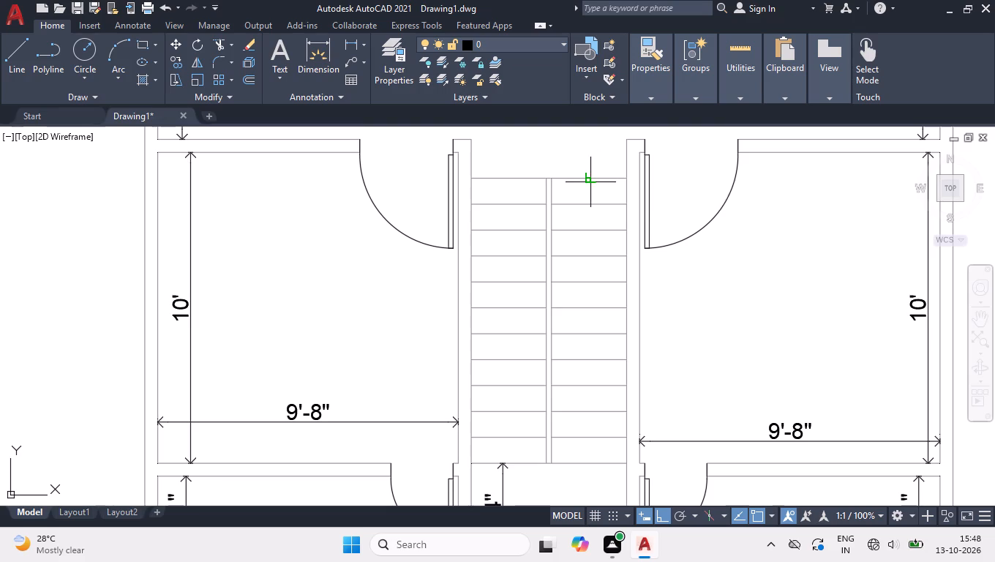
pyautogui.click(593, 467)
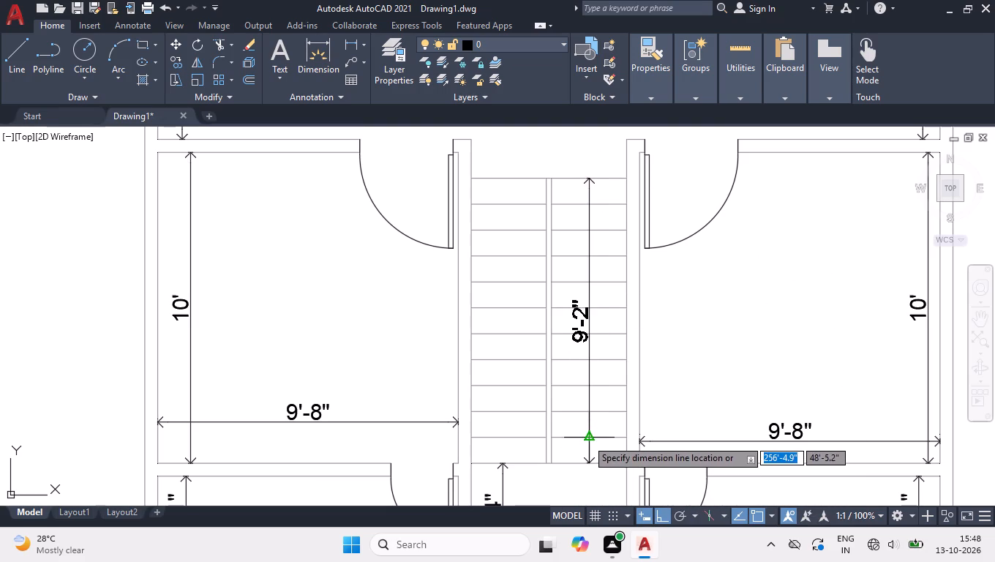
pyautogui.click(587, 438)
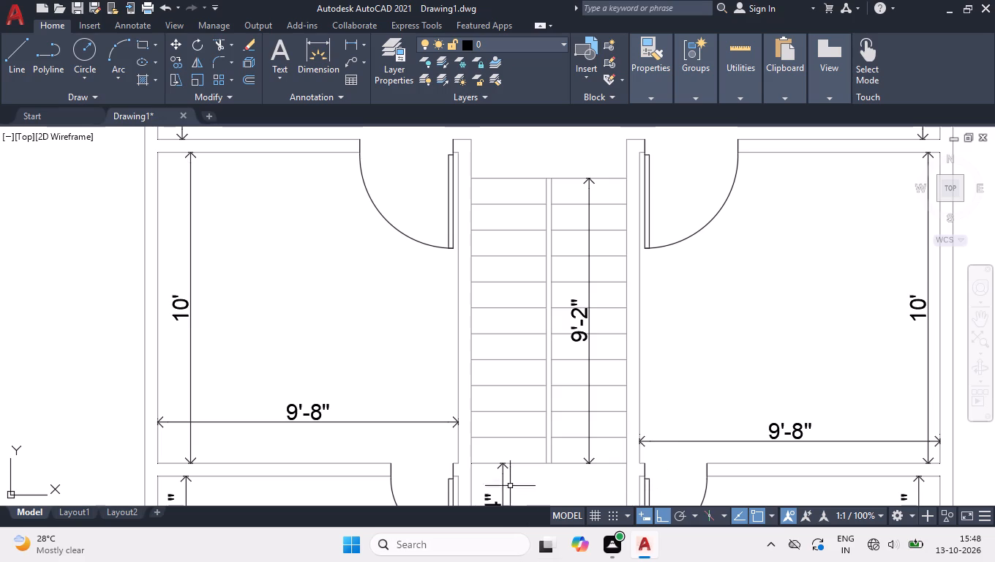
# Select all the dimensions in the floor plan, change their color to Red and clear the selection.
pyautogui.scroll(-3, 534, 410)
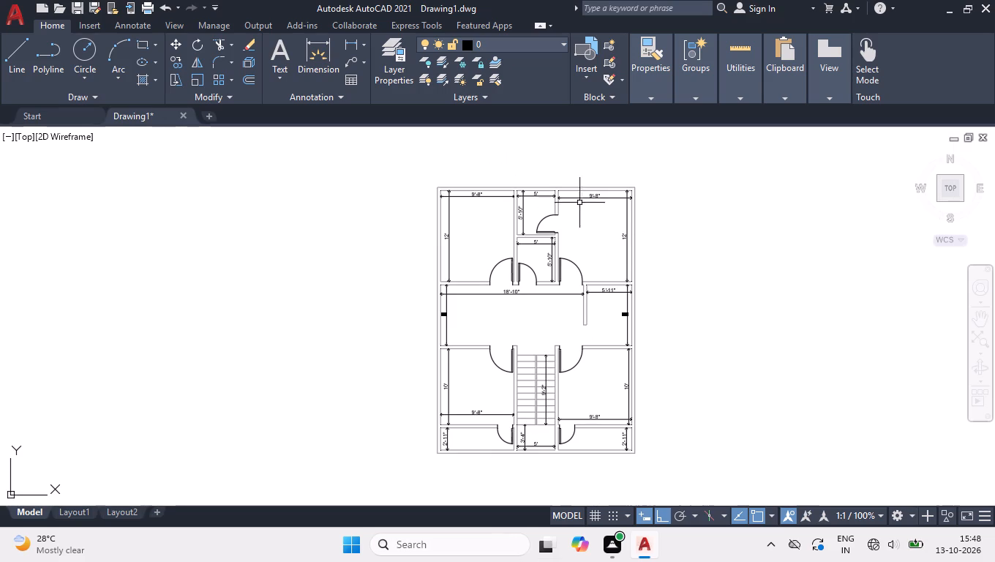
pyautogui.click(523, 212)
pyautogui.rightClick(705, 176)
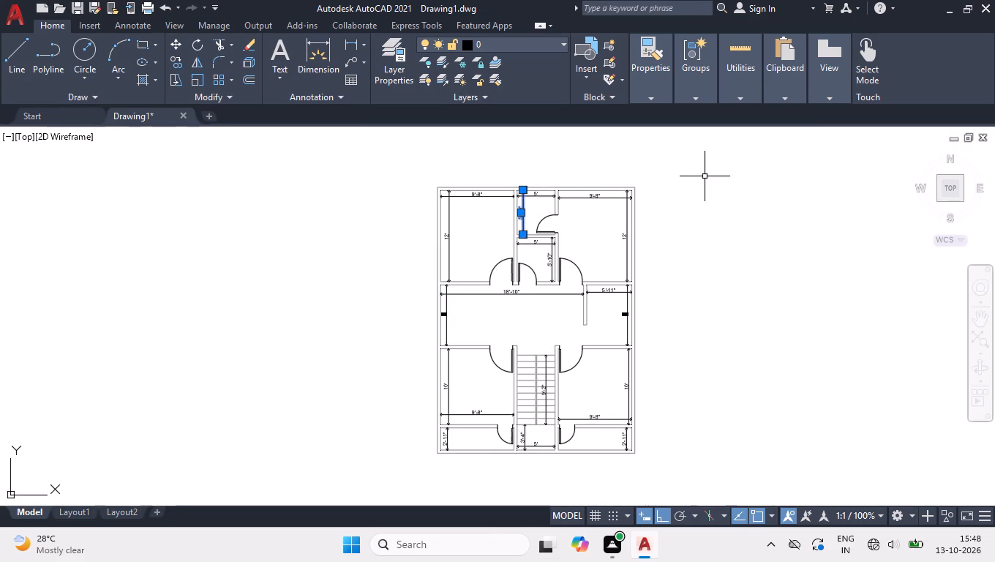
pyautogui.click(740, 394)
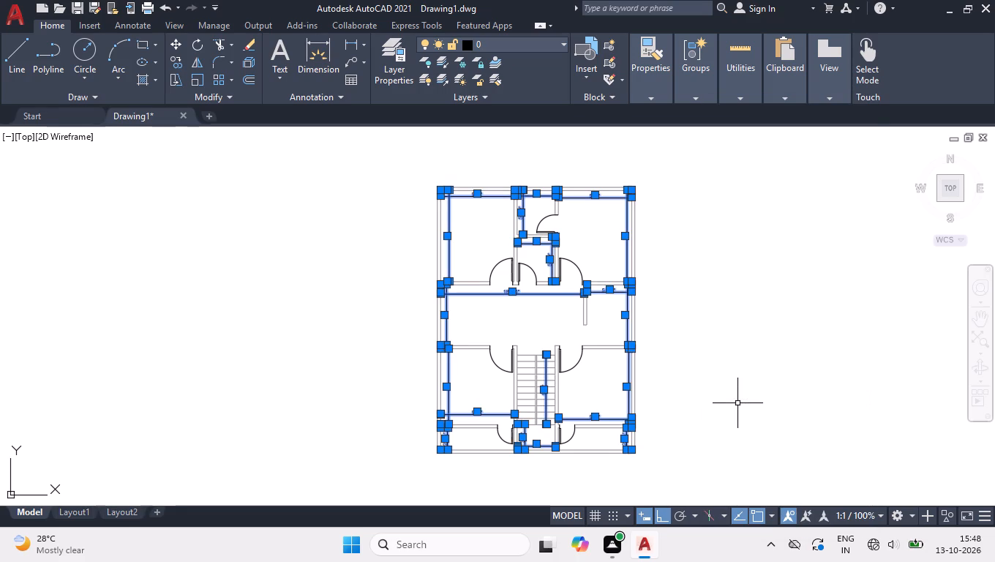
pyautogui.hotkey('ctrl', '1')
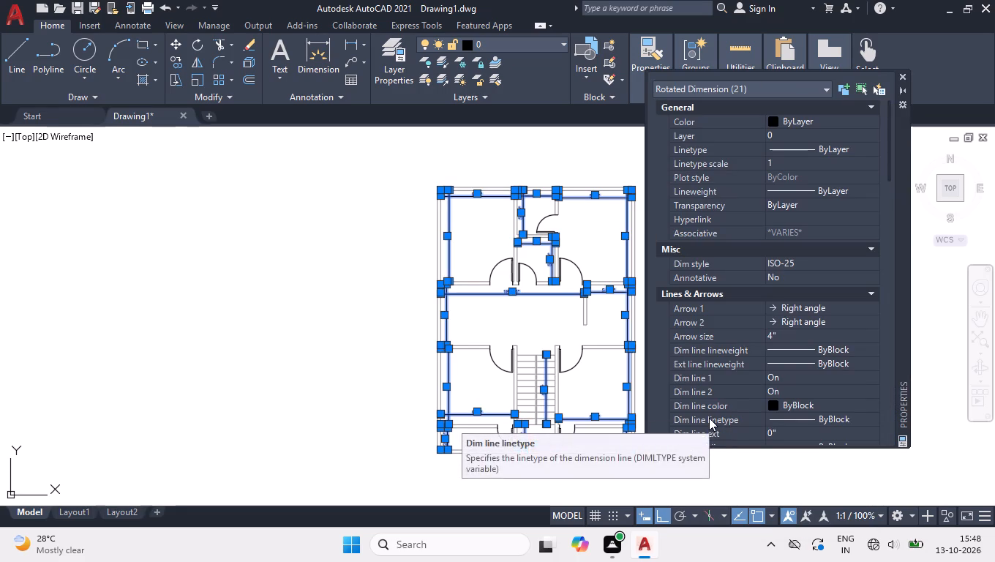
pyautogui.doubleClick(851, 120)
pyautogui.click(781, 160)
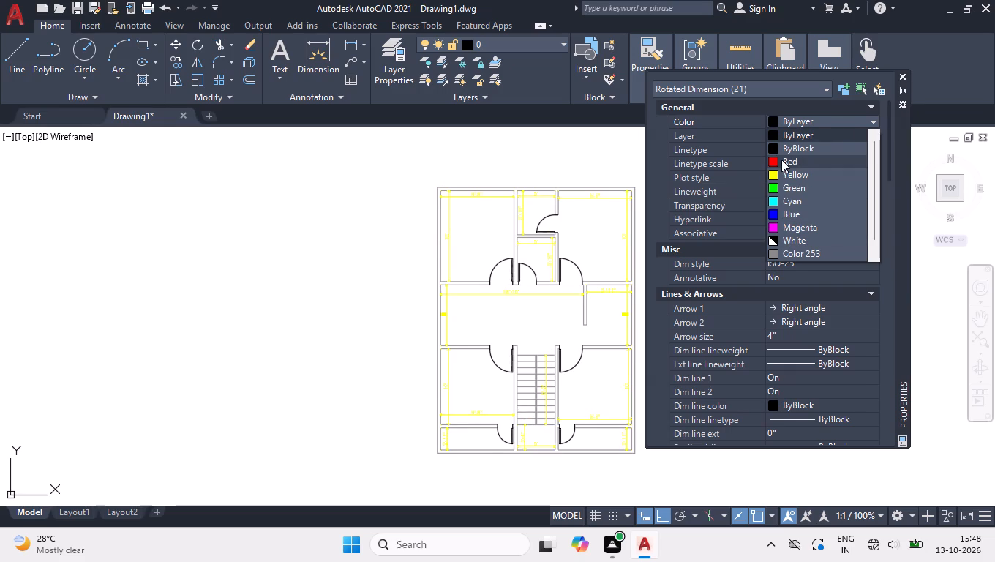
pyautogui.click(899, 78)
pyautogui.rightClick(752, 255)
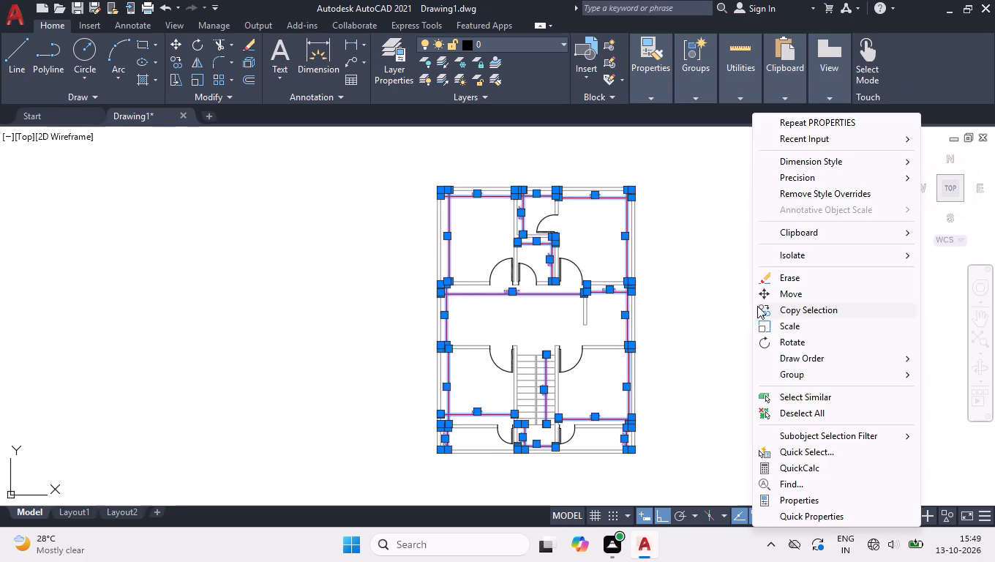
pyautogui.click(807, 412)
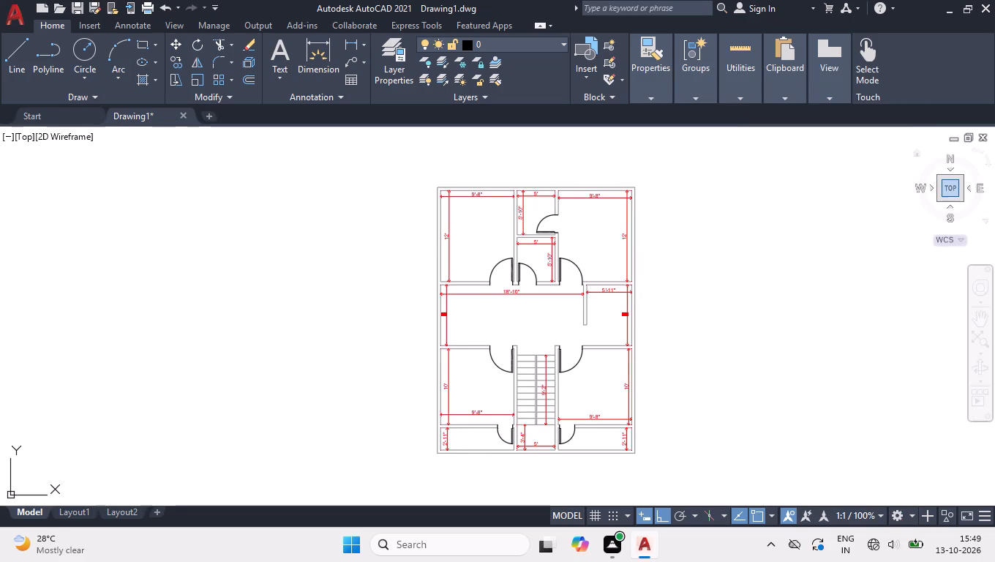
# Hatch the connected walls of the floor plan with the SOLID pattern in color 253.
pyautogui.click(952, 184)
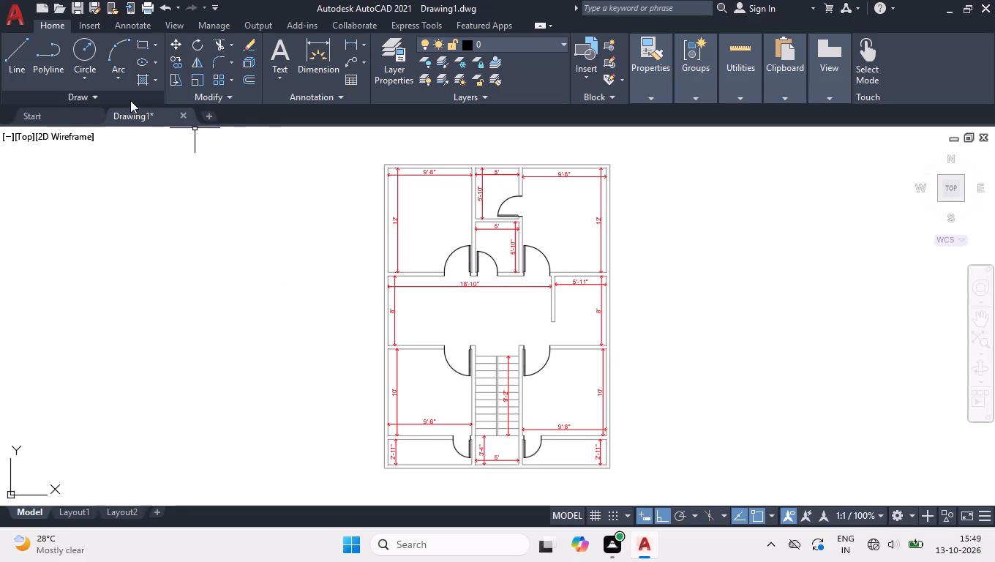
pyautogui.click(140, 81)
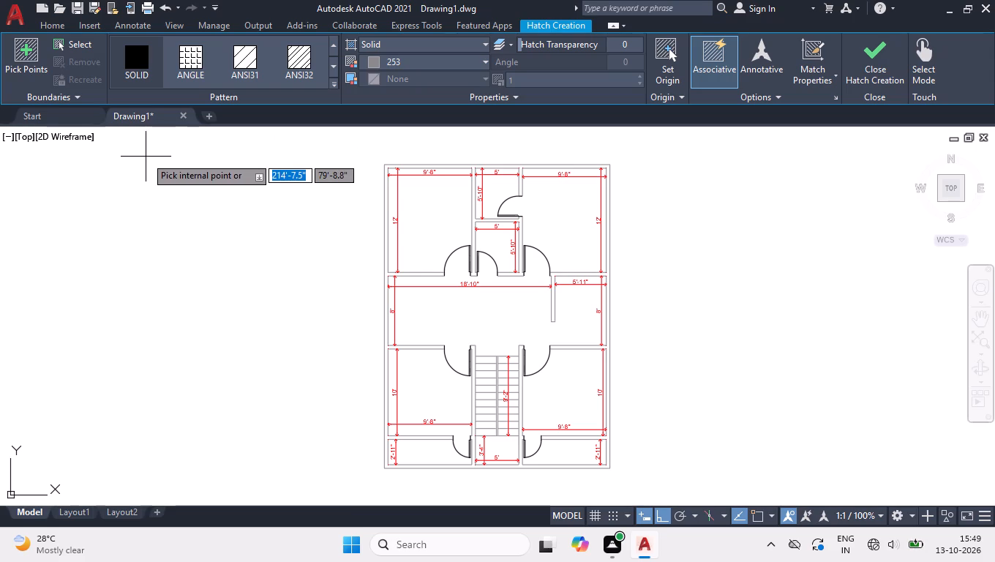
pyautogui.click(472, 437)
pyautogui.press('space')
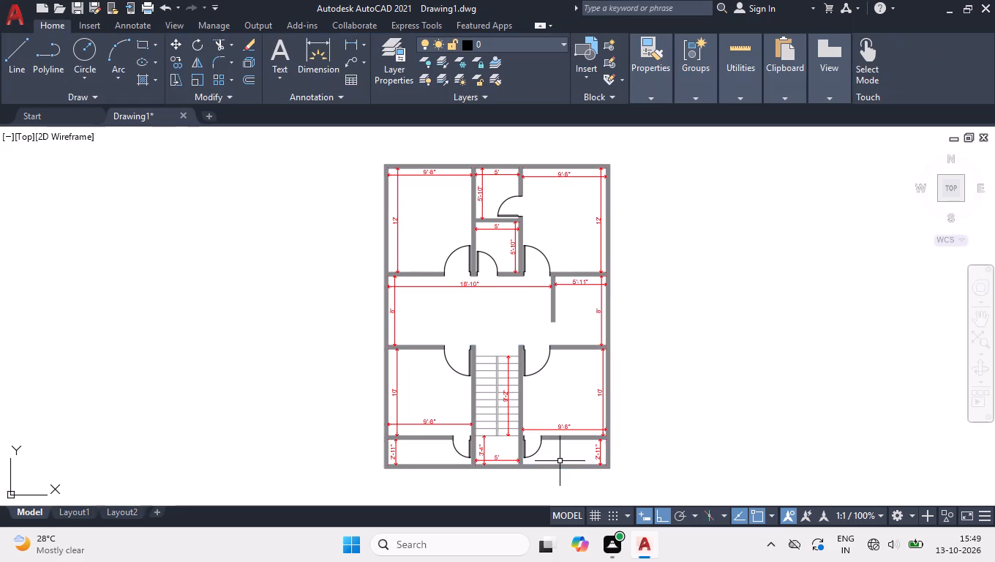
# Hatch the narrow divider between the two stair flights with the SOLID pattern in color 253.
pyautogui.scroll(2, 477, 393)
pyautogui.scroll(-1, 524, 402)
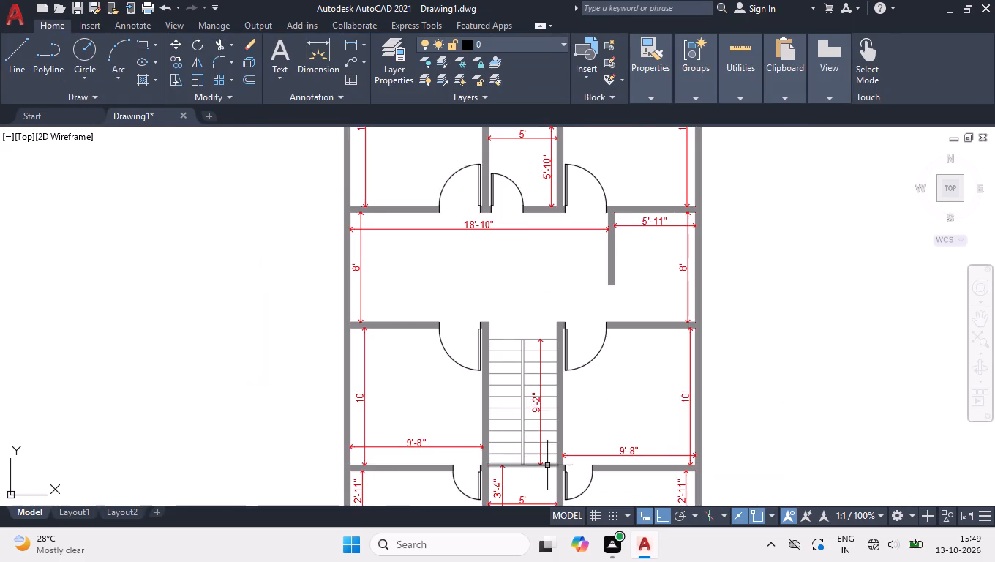
pyautogui.scroll(2, 547, 465)
pyautogui.press('space')
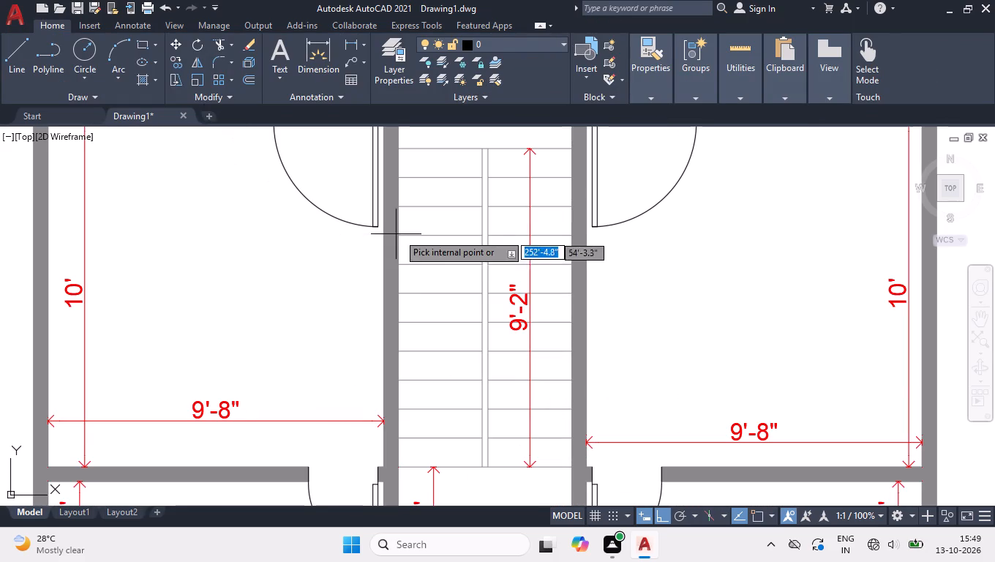
pyautogui.click(487, 220)
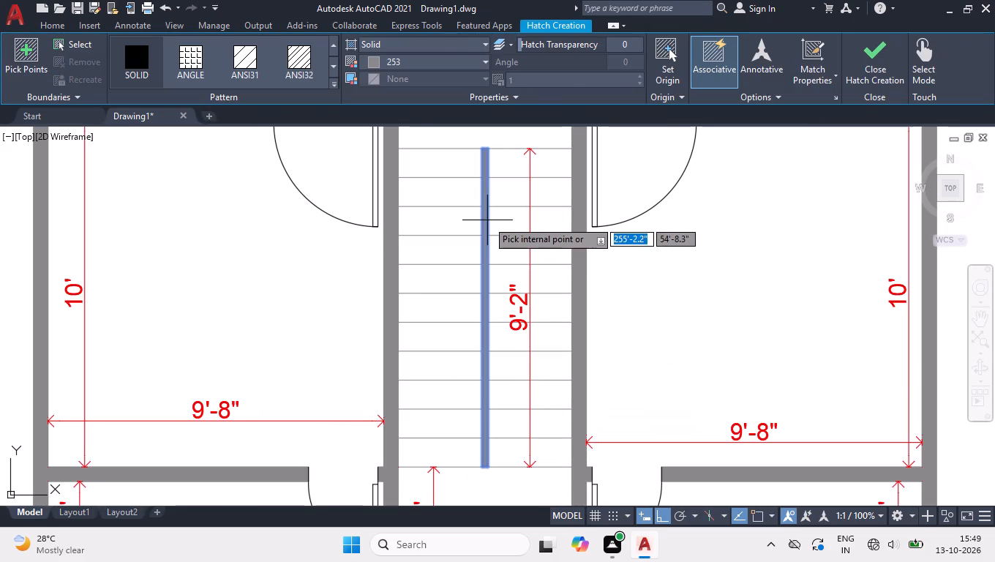
pyautogui.press('space')
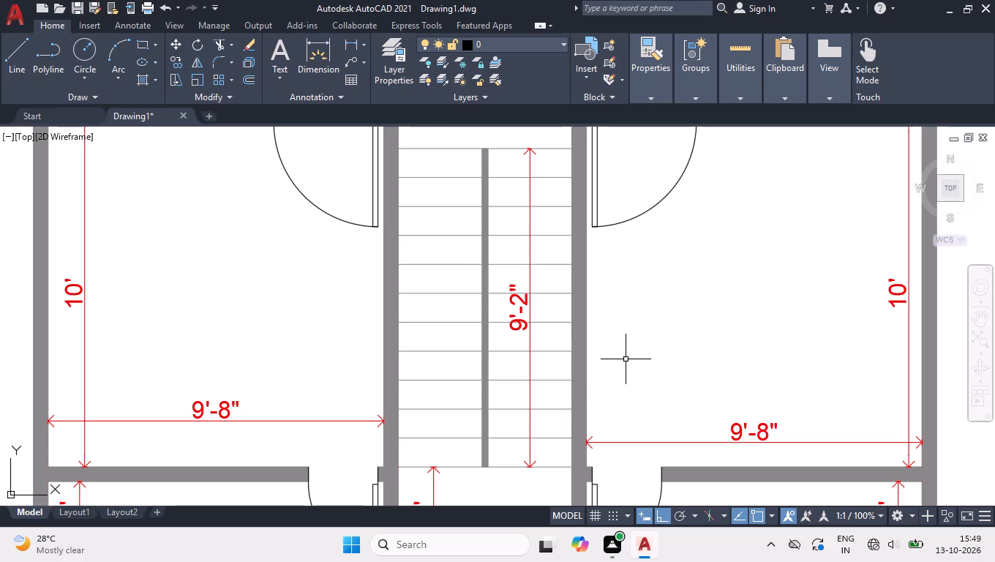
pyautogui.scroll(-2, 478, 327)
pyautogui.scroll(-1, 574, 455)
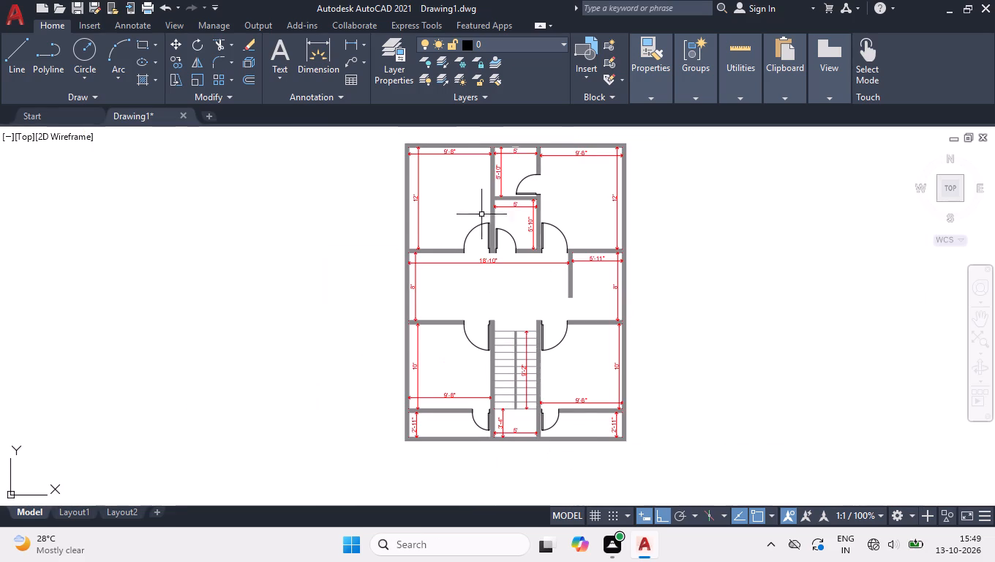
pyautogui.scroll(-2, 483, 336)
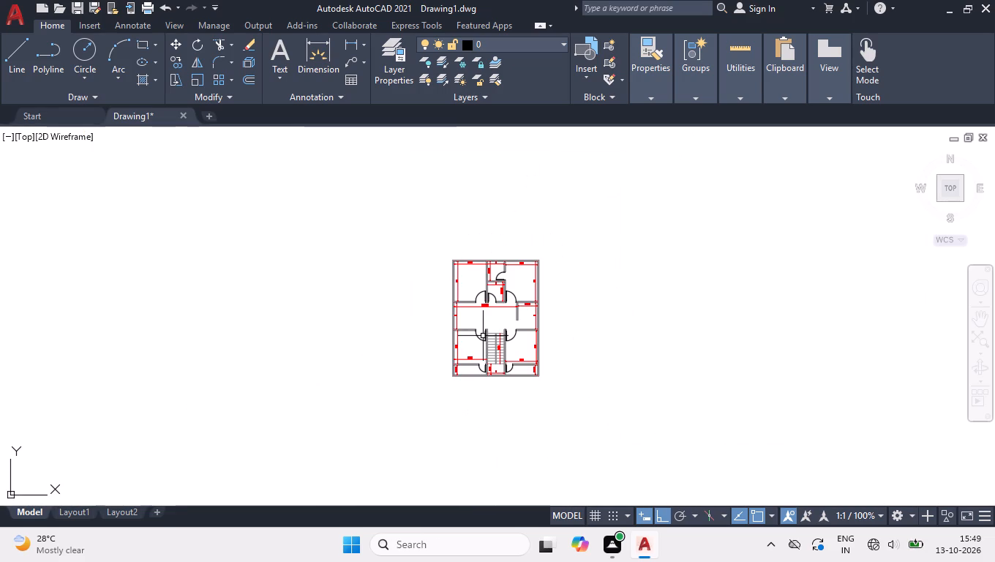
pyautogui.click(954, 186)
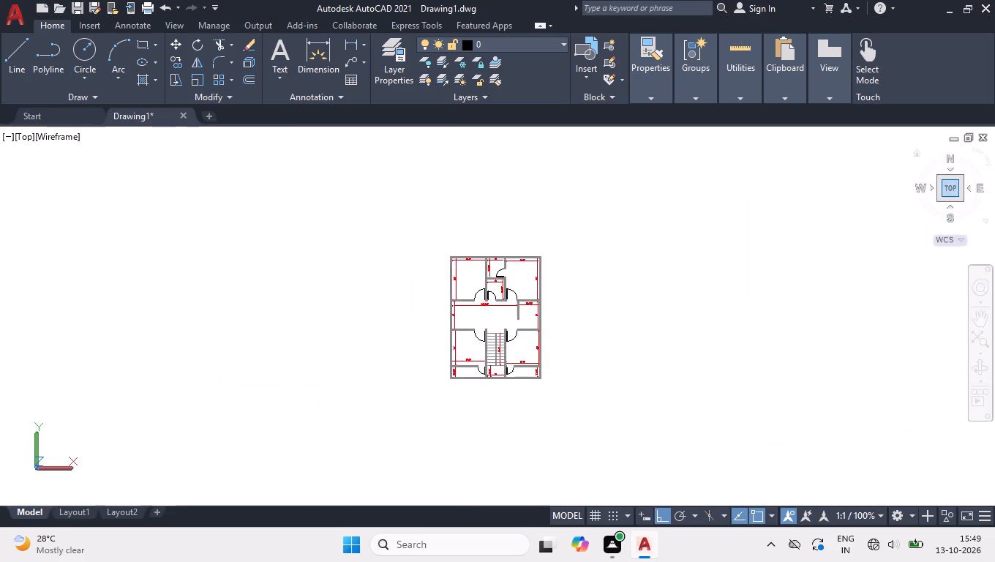
# Add a horizontal linear dimension of 26' across the plan's overall width, just outside the north wall.
pyautogui.press('d')
pyautogui.write('LIN')
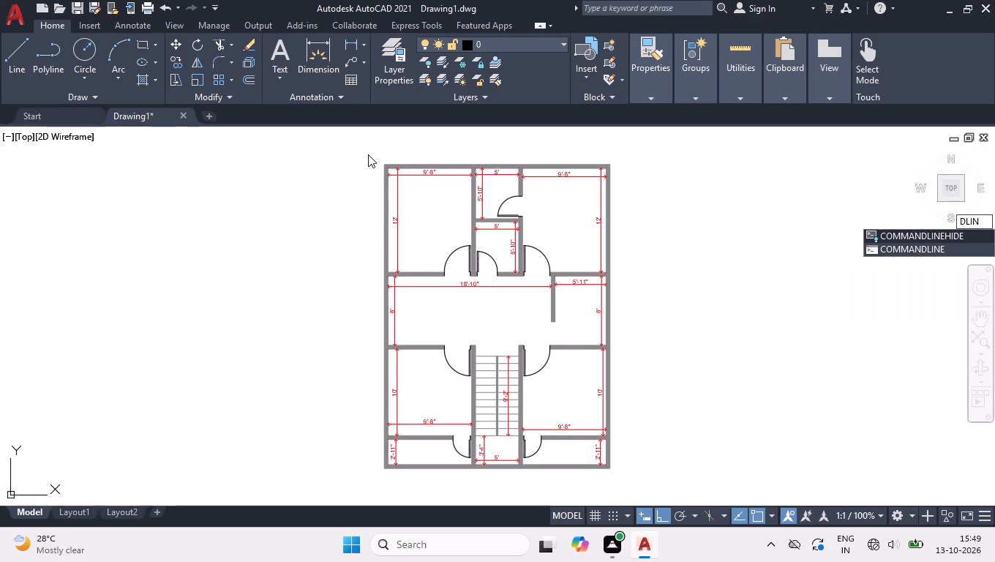
pyautogui.press('BackSpace')
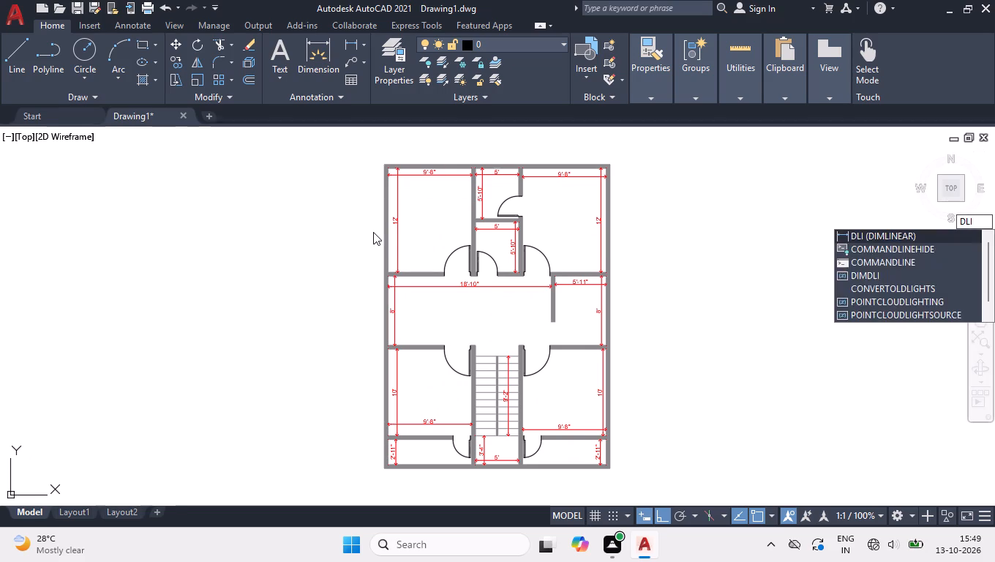
pyautogui.press('Return')
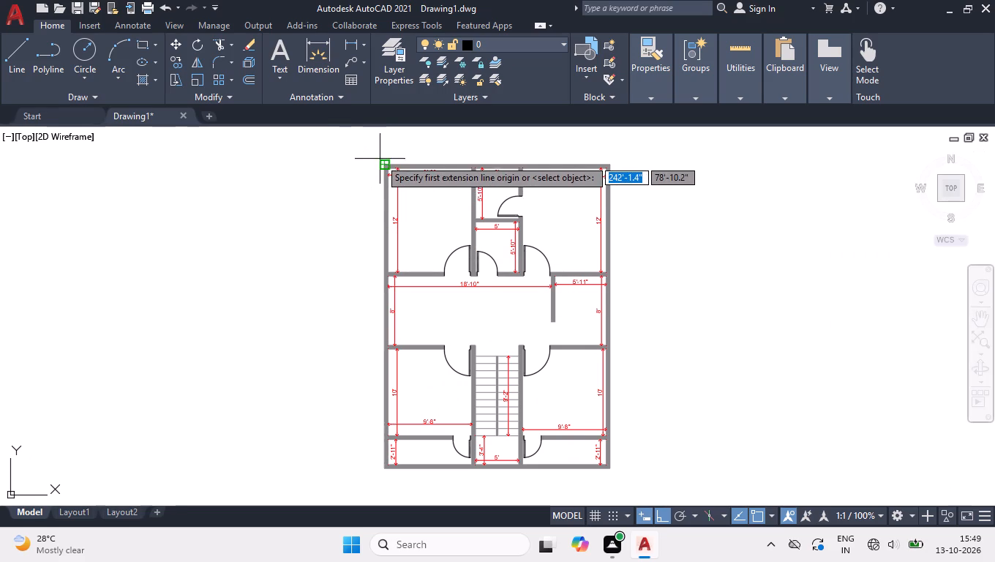
pyautogui.click(380, 164)
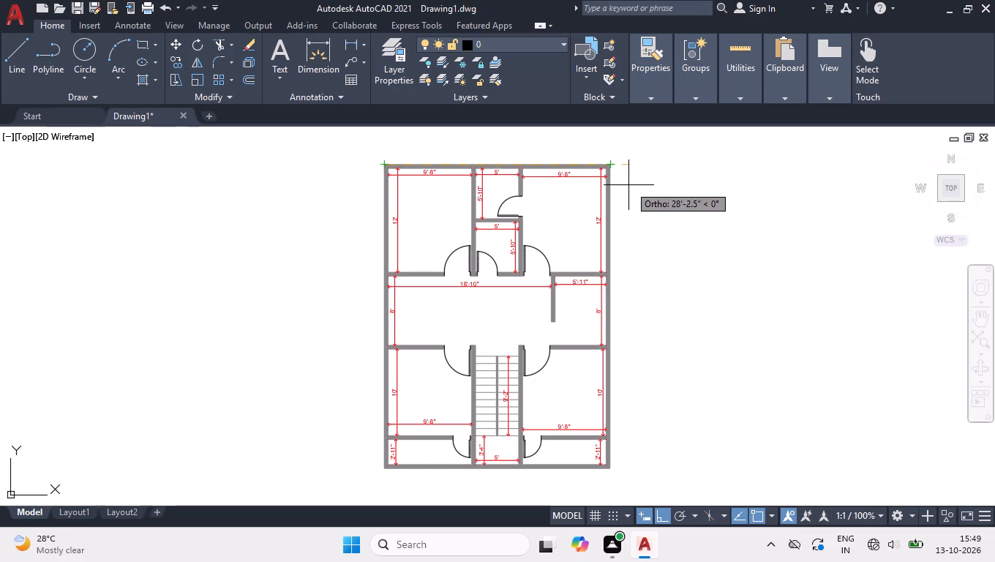
pyautogui.write("26'")
pyautogui.press('Return')
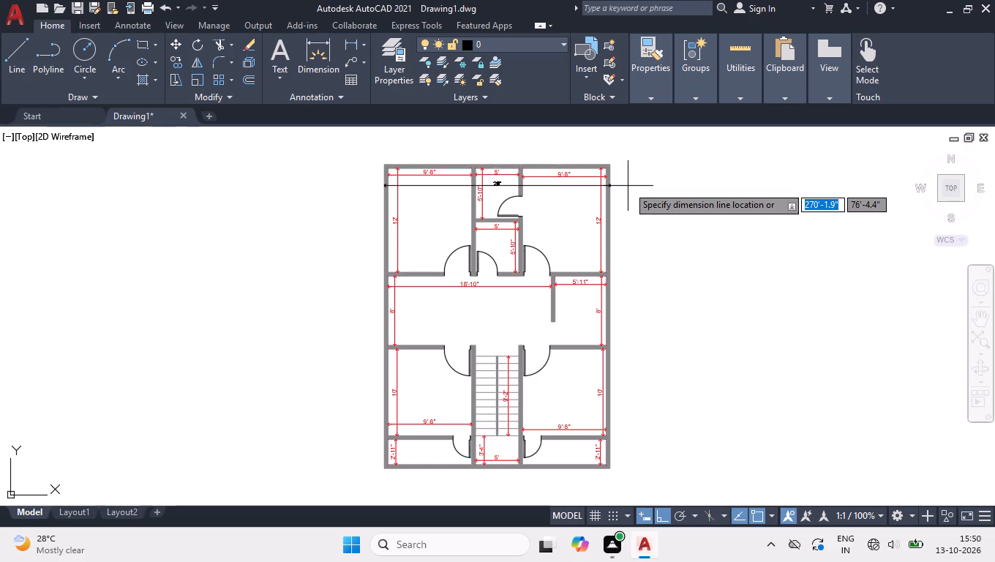
pyautogui.click(556, 157)
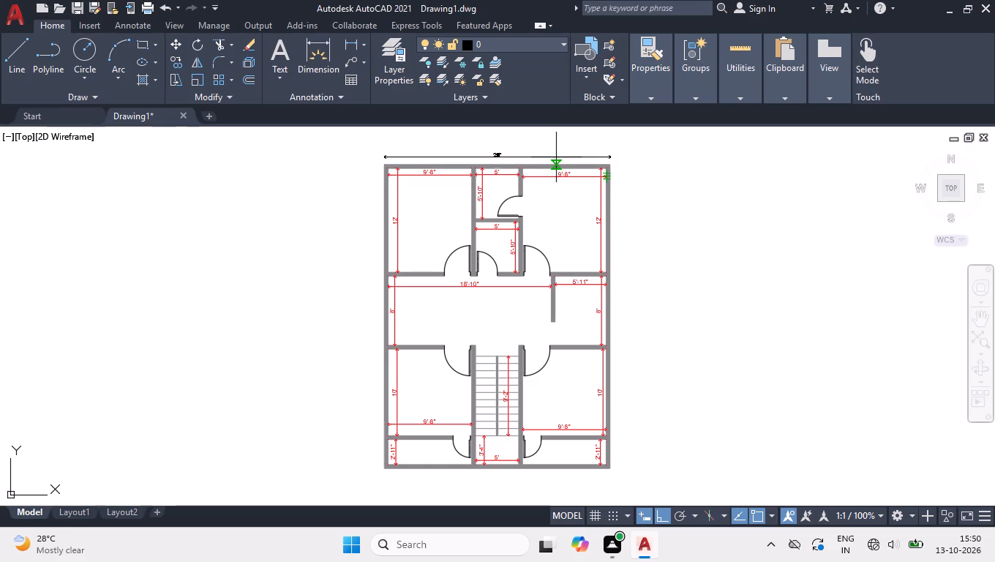
# Shift the overall 26' width dimension slightly farther outward from the north wall and clear the selection.
pyautogui.click(503, 161)
pyautogui.scroll(2, 504, 134)
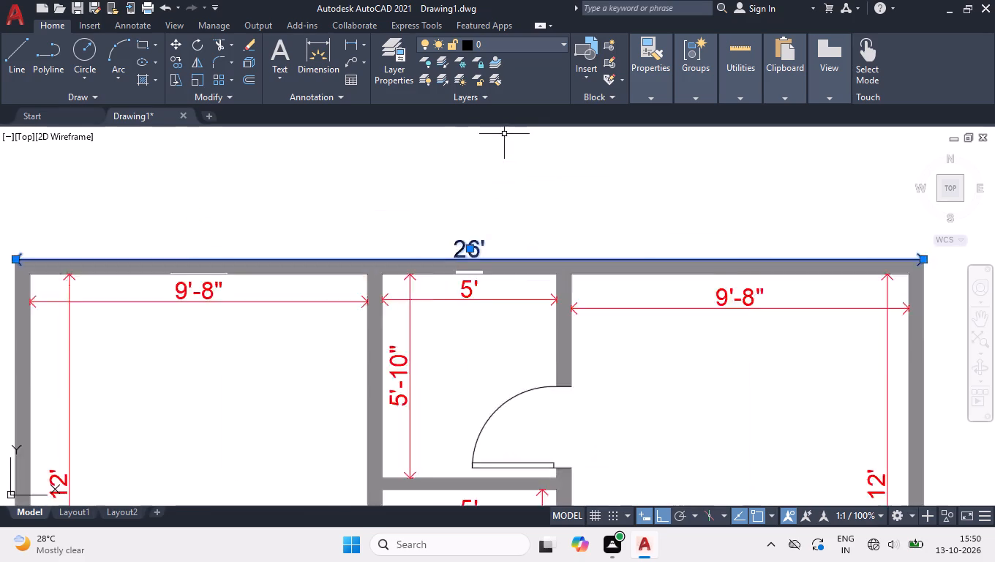
pyautogui.scroll(2, 504, 134)
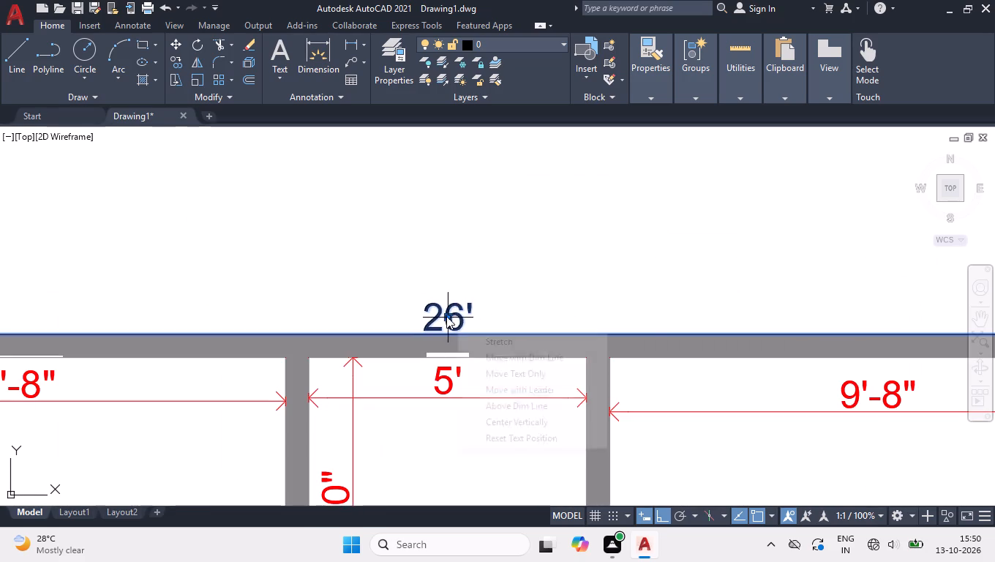
pyautogui.click(446, 316)
pyautogui.click(445, 292)
pyautogui.rightClick(478, 266)
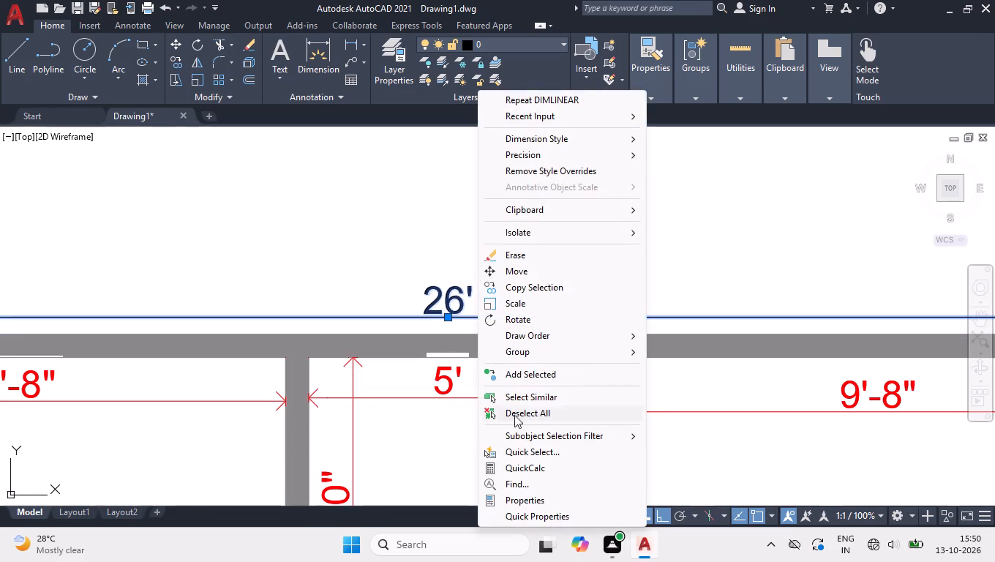
pyautogui.click(516, 409)
# Shift the 5' width dimension in the north middle room slightly farther south of the wall and clear the selection.
pyautogui.click(446, 384)
pyautogui.click(434, 408)
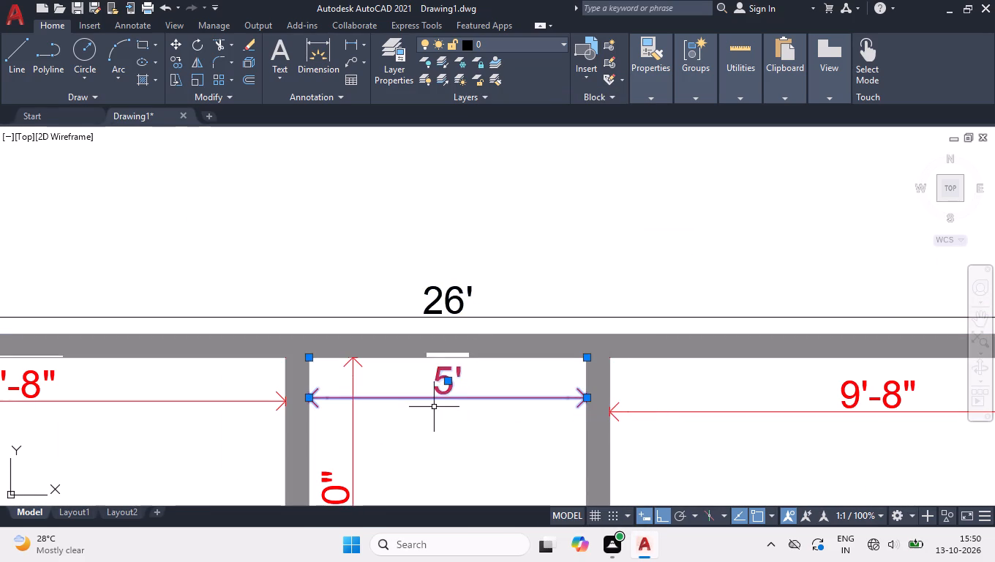
pyautogui.click(446, 379)
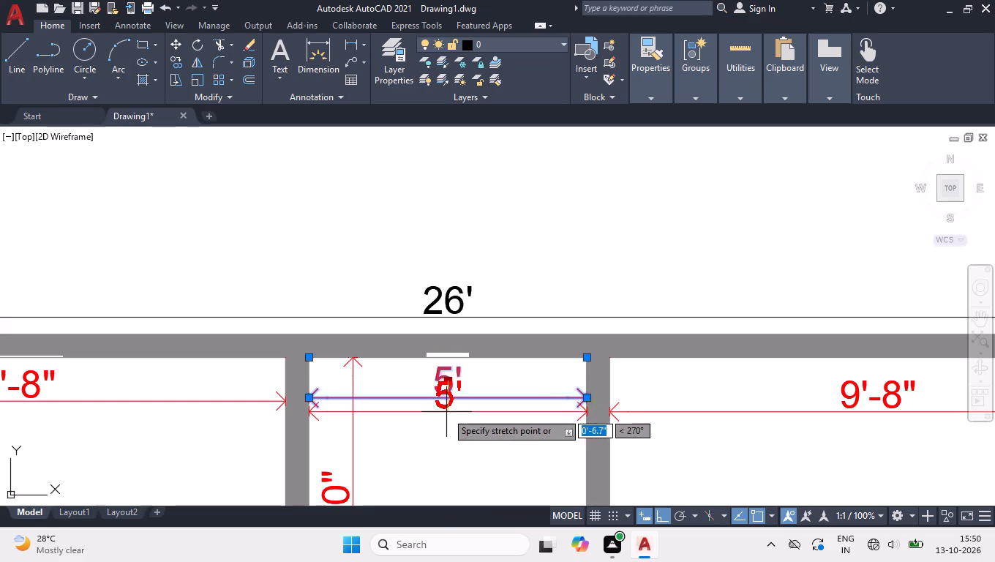
pyautogui.click(446, 412)
pyautogui.rightClick(529, 218)
pyautogui.click(556, 277)
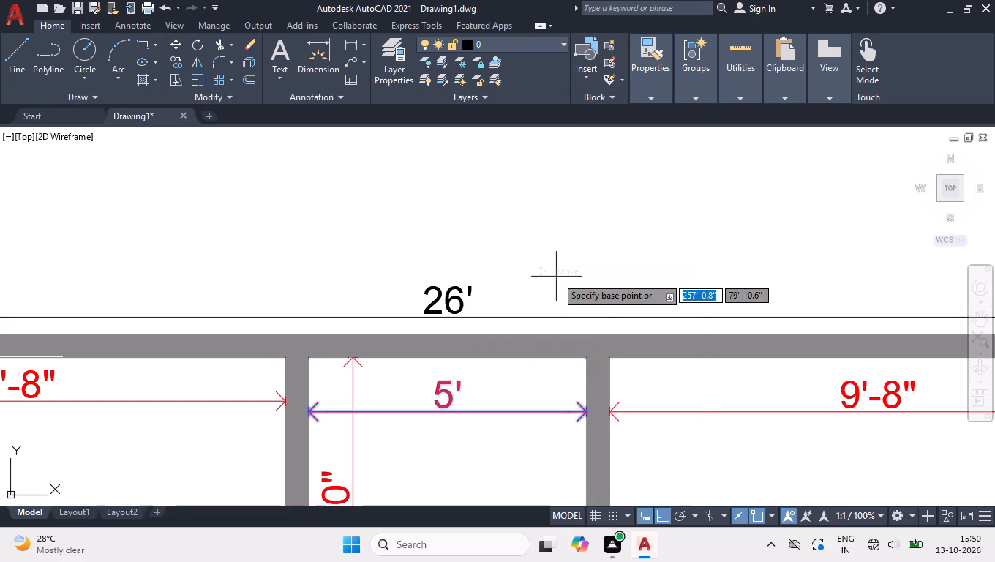
pyautogui.rightClick(530, 244)
pyautogui.click(567, 271)
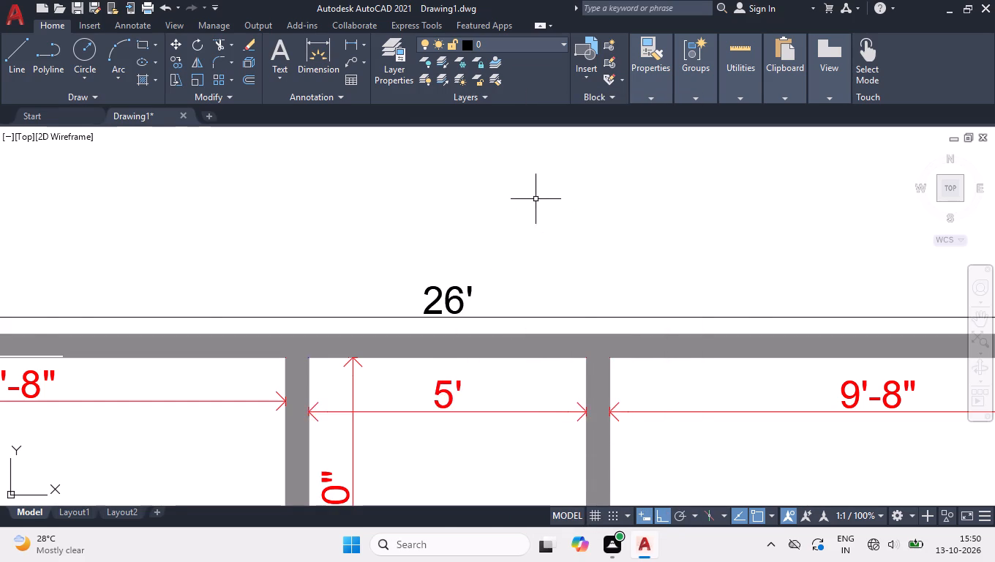
# Shift the 9'-8" width dimension in the northwest room slightly farther south of the wall and clear the selection.
pyautogui.scroll(-1, 533, 199)
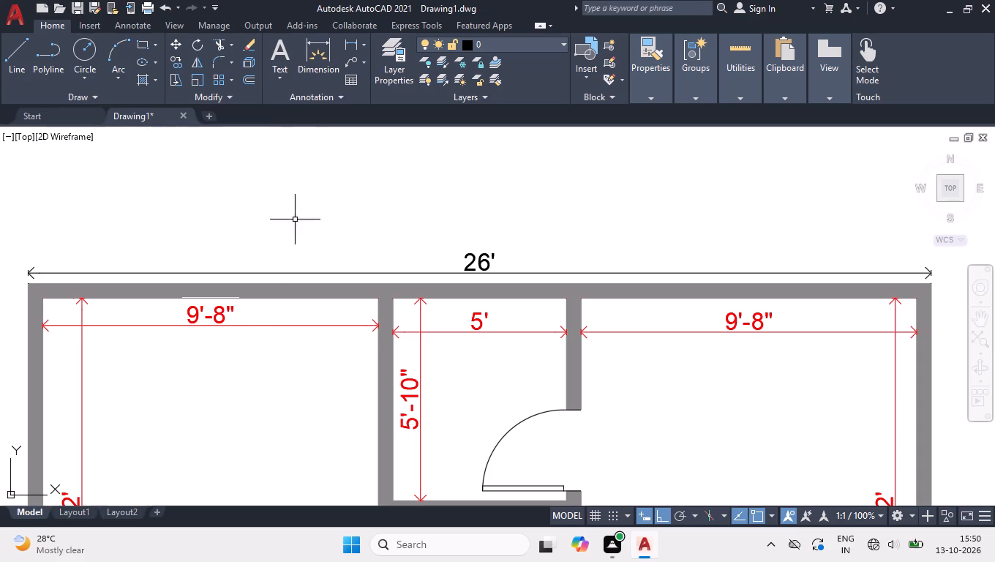
pyautogui.click(222, 323)
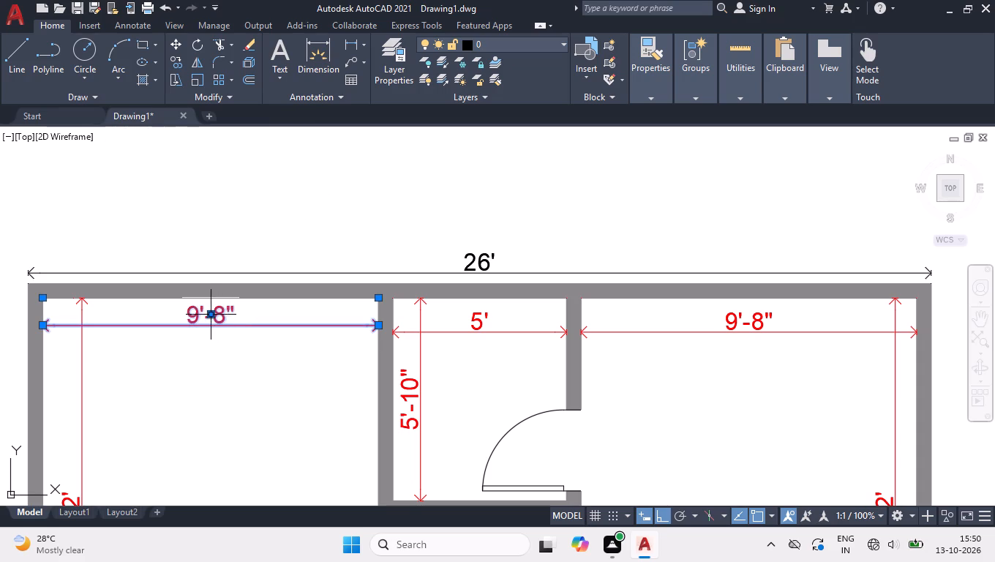
pyautogui.click(214, 316)
pyautogui.click(212, 334)
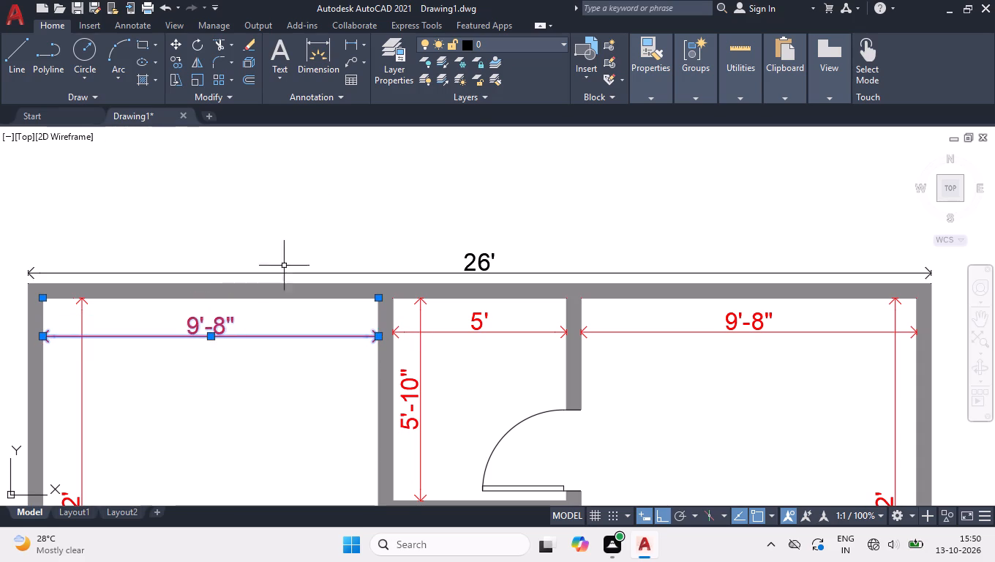
pyautogui.scroll(-2, 479, 165)
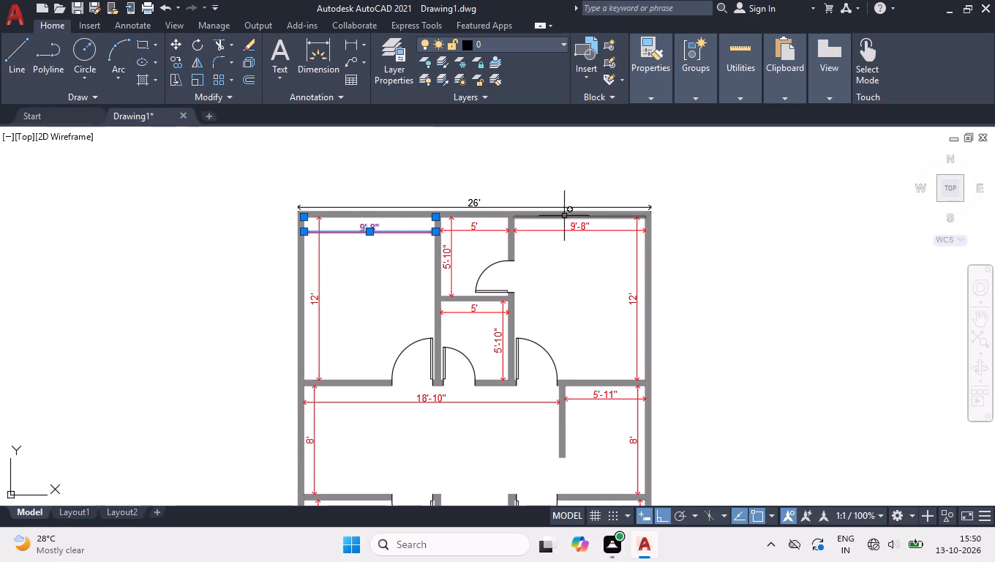
pyautogui.scroll(-1, 538, 181)
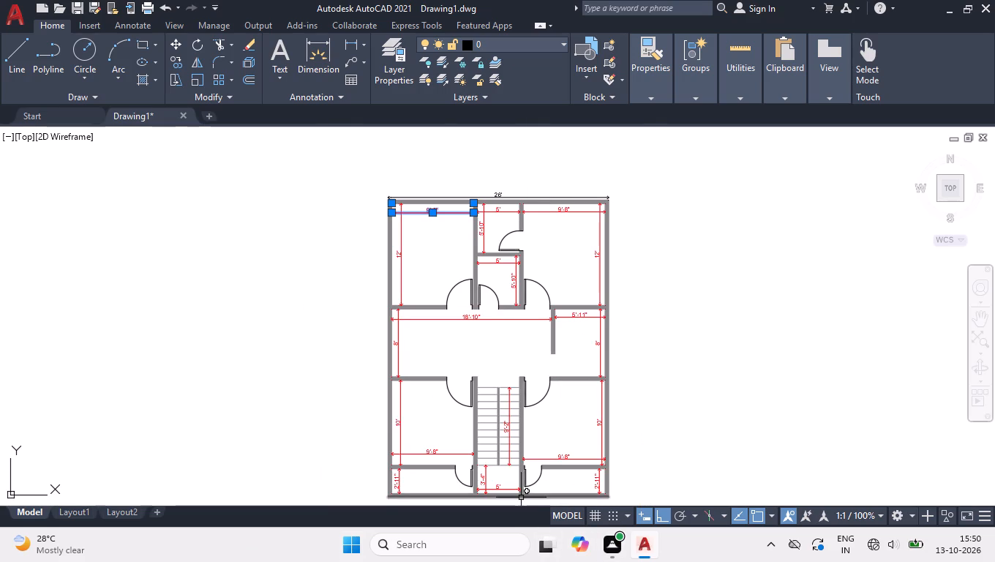
pyautogui.scroll(2, 521, 498)
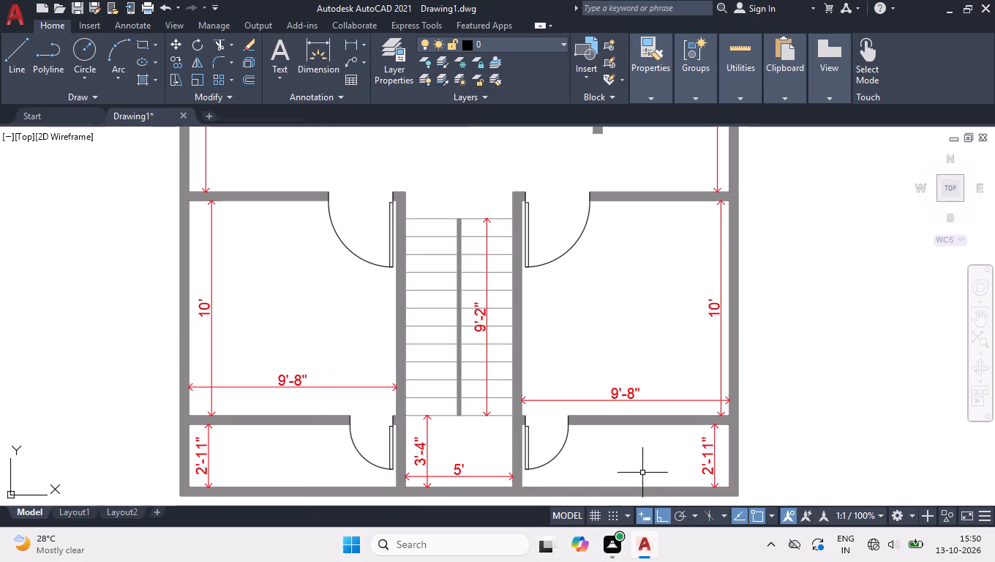
pyautogui.rightClick(667, 443)
pyautogui.click(694, 326)
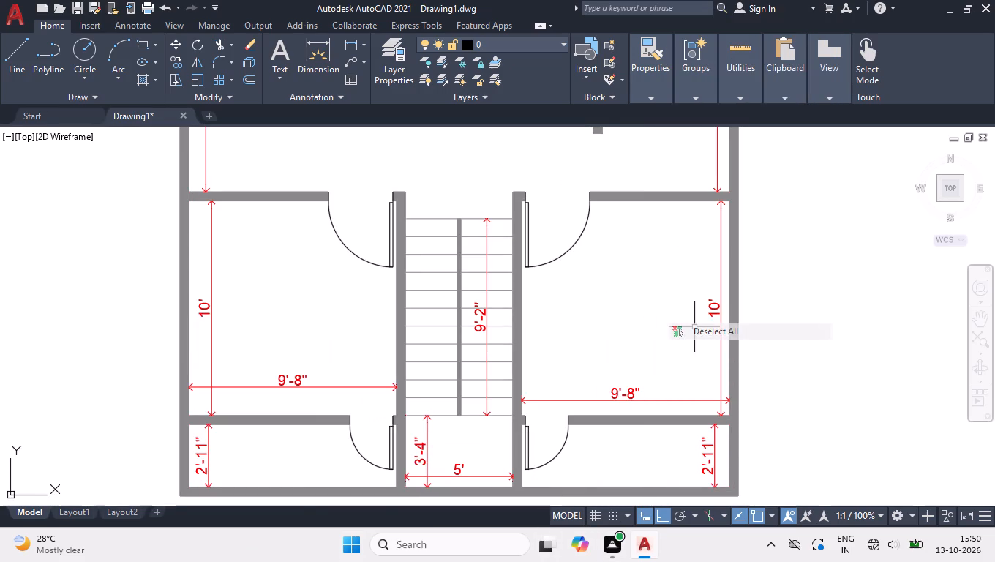
# Add a vertical linear dimension of 35' for the plan's overall length, just outside the east wall.
pyautogui.scroll(-2, 431, 476)
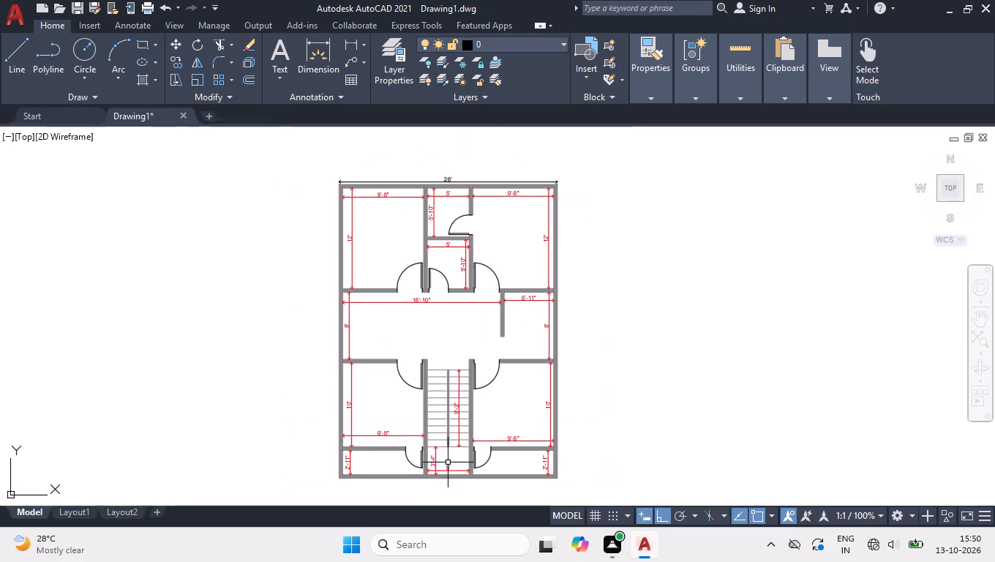
pyautogui.click(952, 193)
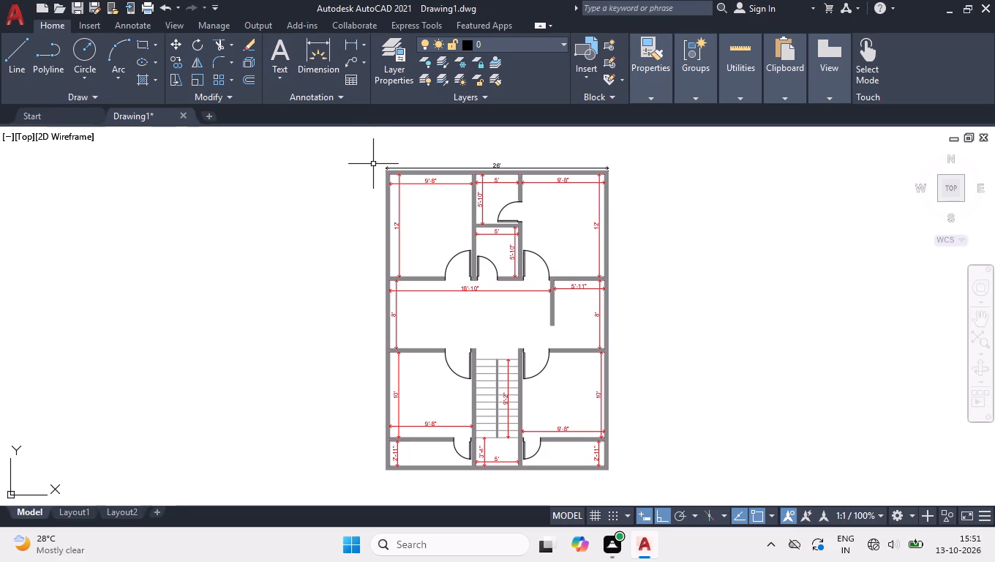
pyautogui.write('DLI')
pyautogui.press('Return')
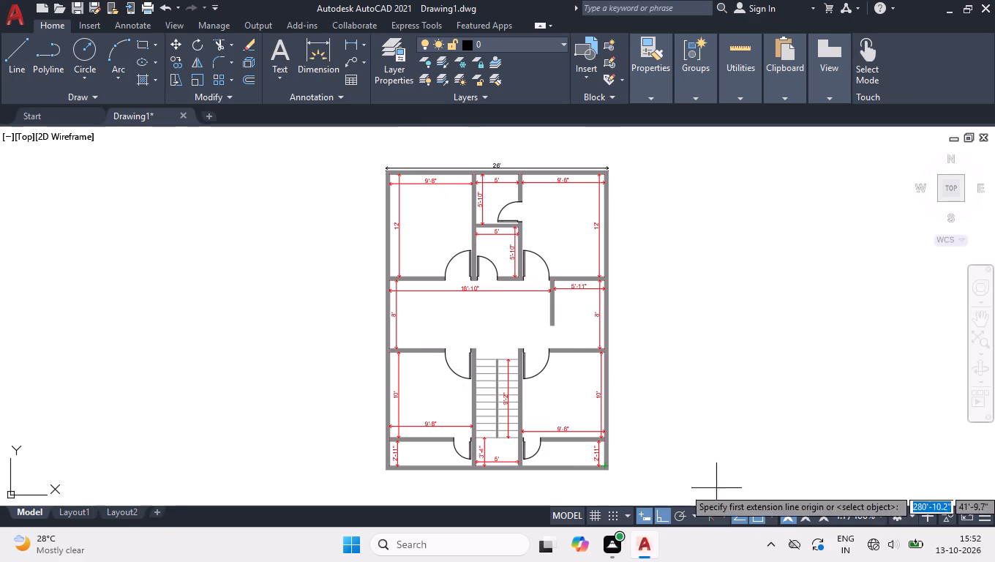
pyautogui.click(608, 472)
pyautogui.write("35'")
pyautogui.press('Return')
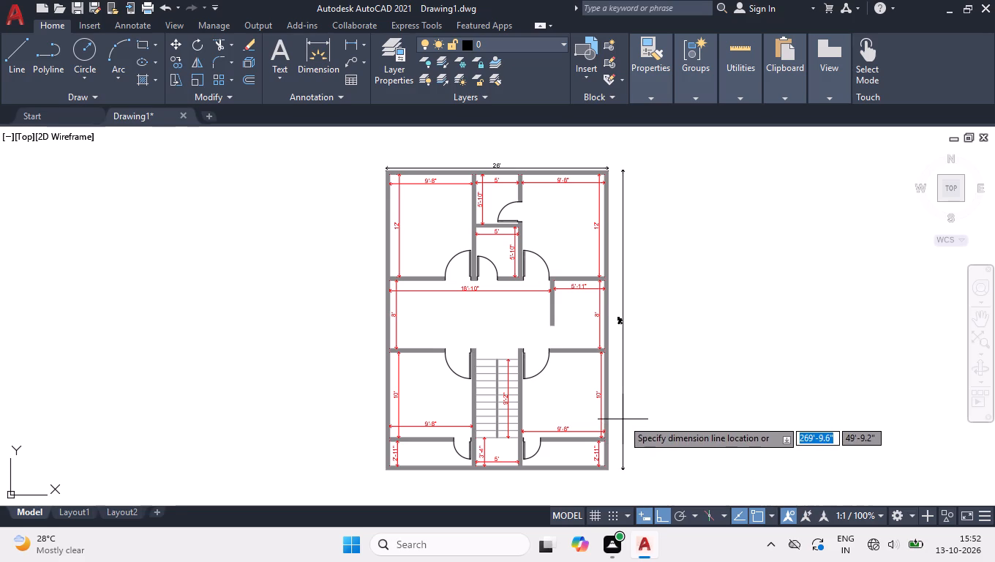
pyautogui.click(623, 419)
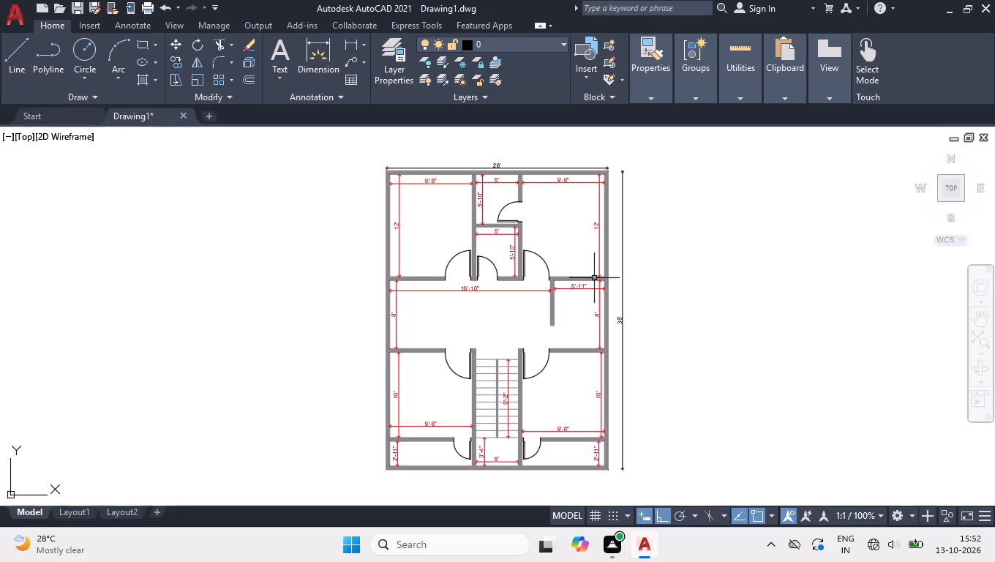
# Start a multiline text box in the northwest room with 5" text height and centered alignment.
pyautogui.scroll(1, 438, 174)
pyautogui.scroll(1, 598, 265)
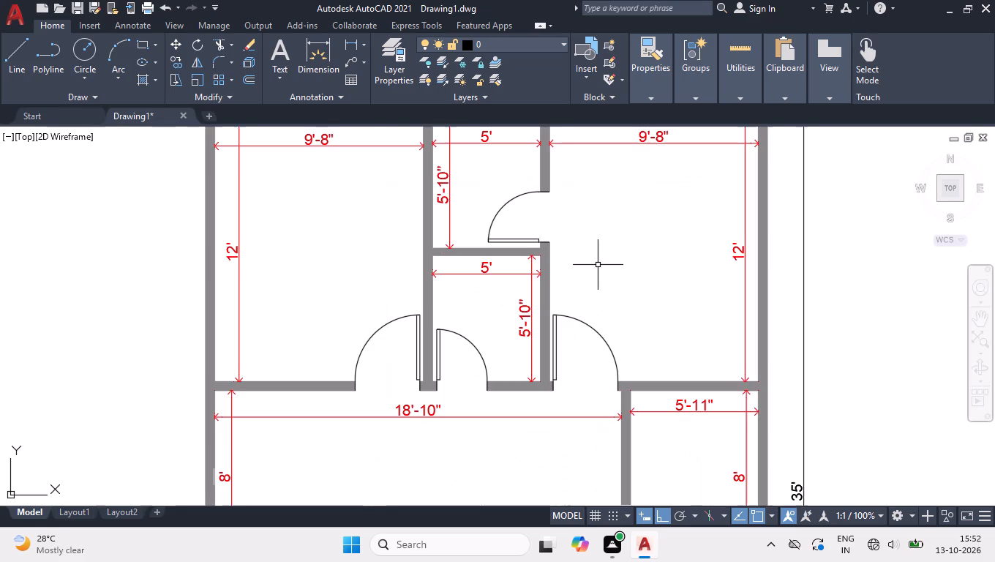
pyautogui.click(283, 52)
pyautogui.click(278, 209)
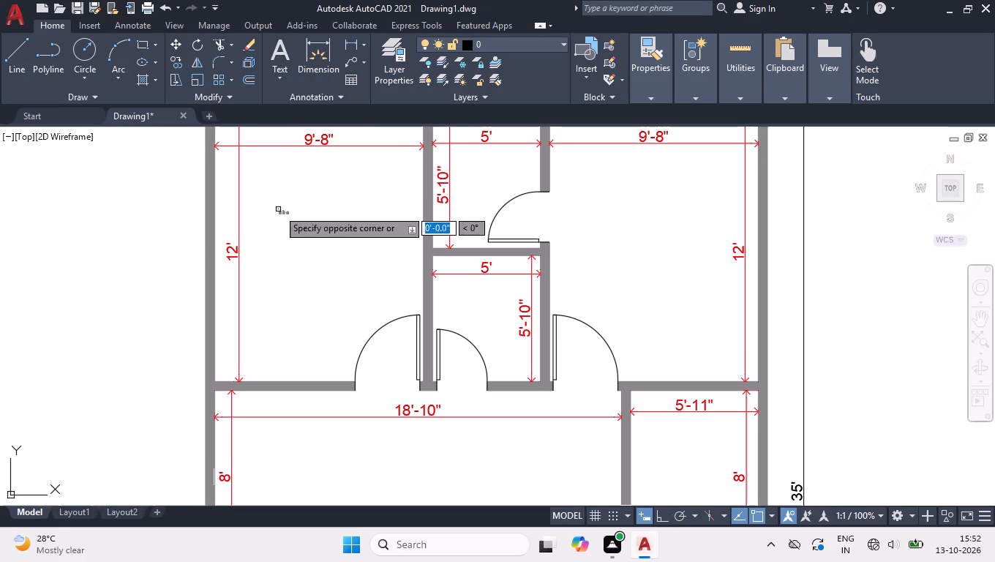
pyautogui.click(385, 246)
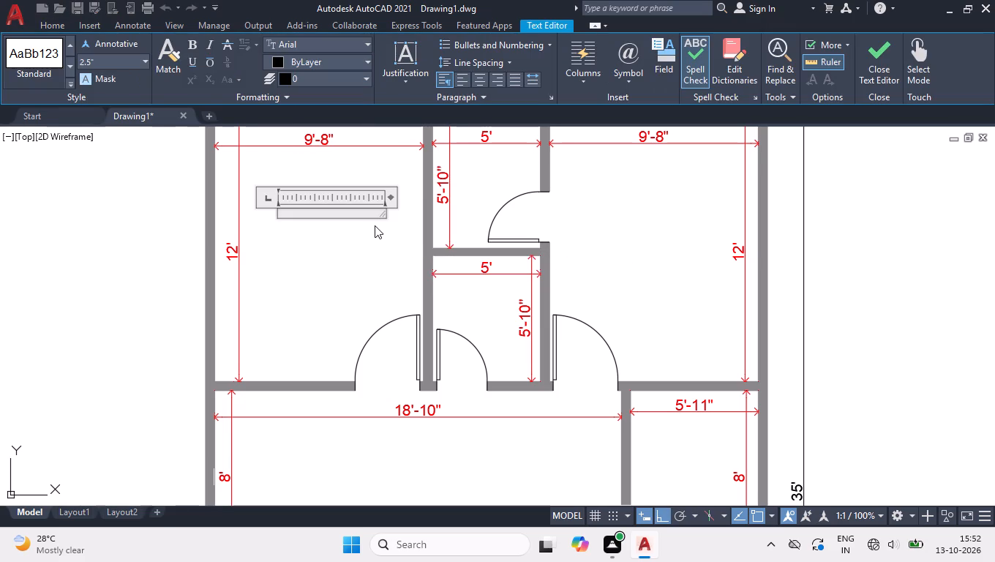
pyautogui.click(105, 64)
pyautogui.press('5')
pyautogui.press('Return')
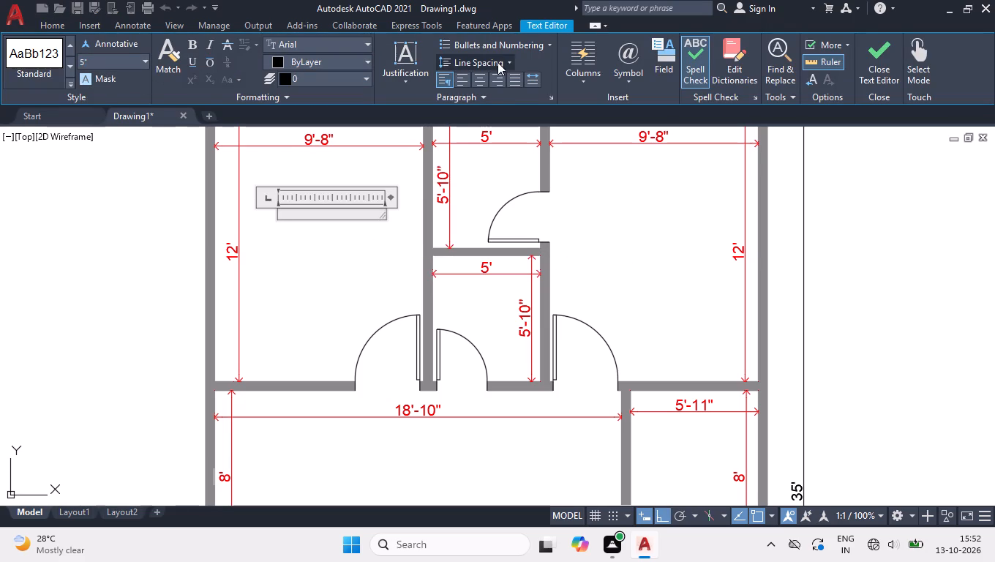
pyautogui.click(484, 81)
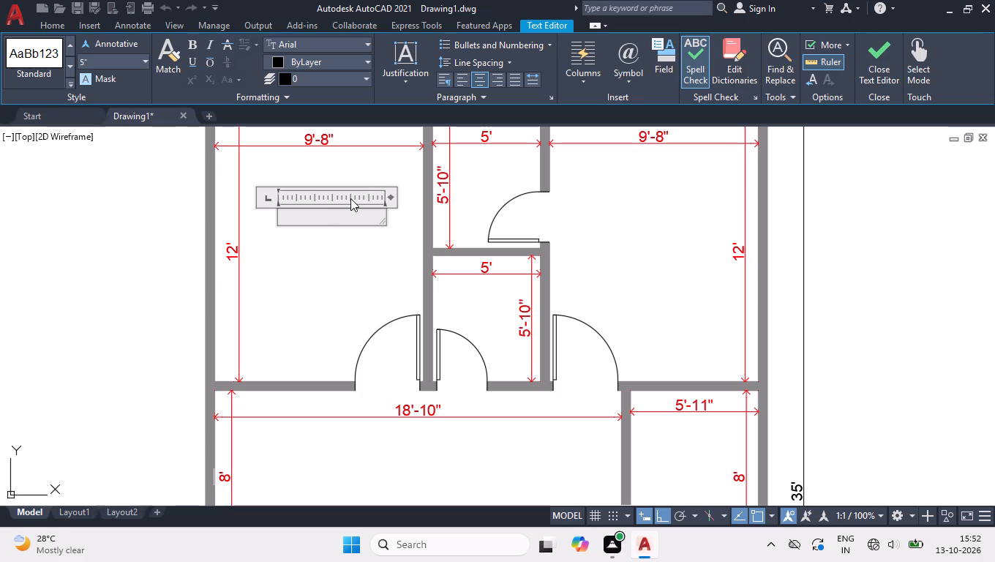
# Label the northwest room BEDROOM in purple, color 147,39,143, and finish the text.
pyautogui.write('BE')
pyautogui.moveTo(356, 212); pyautogui.dragTo(276, 225)
pyautogui.click(275, 56)
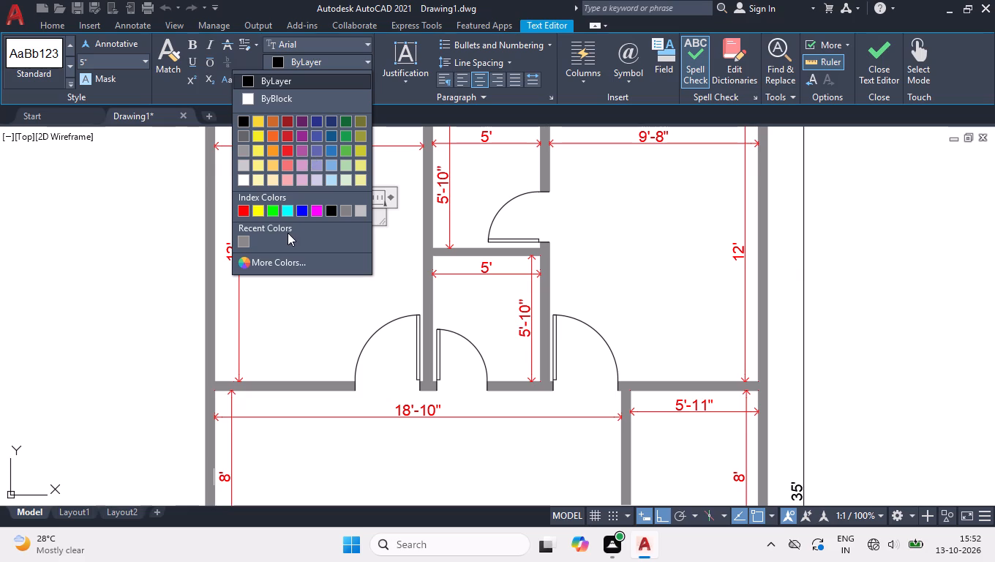
pyautogui.click(307, 137)
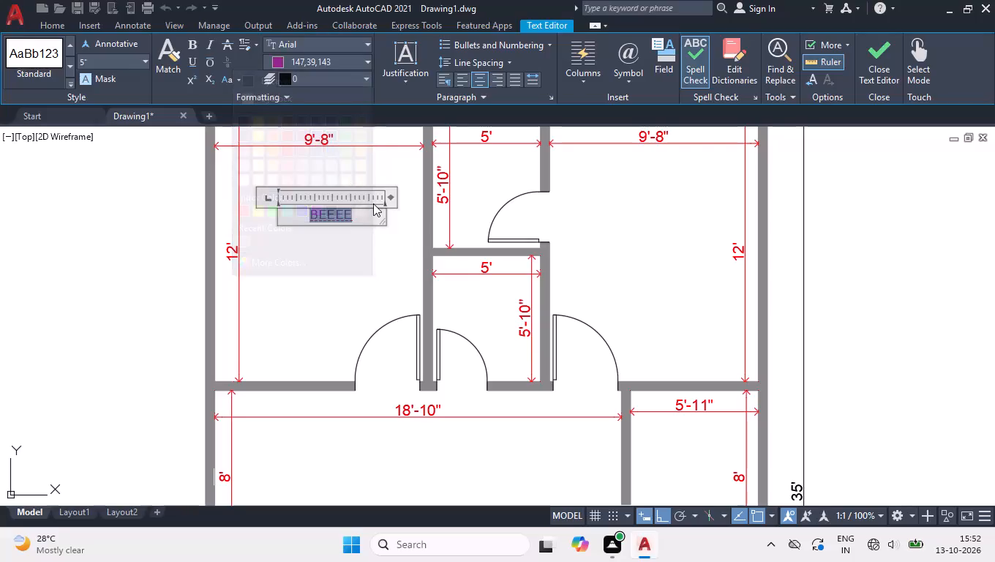
pyautogui.press('b')
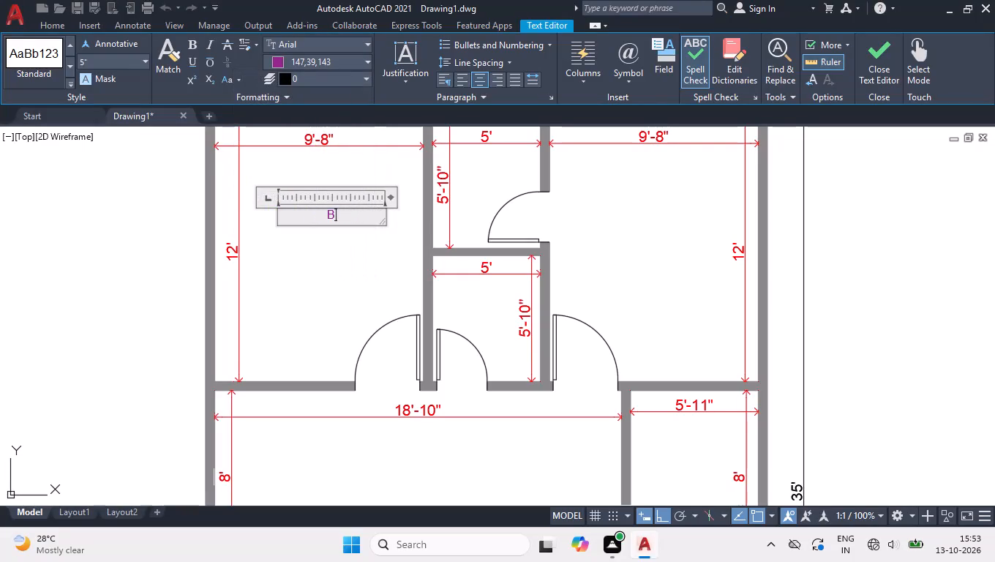
pyautogui.write('EDROOM')
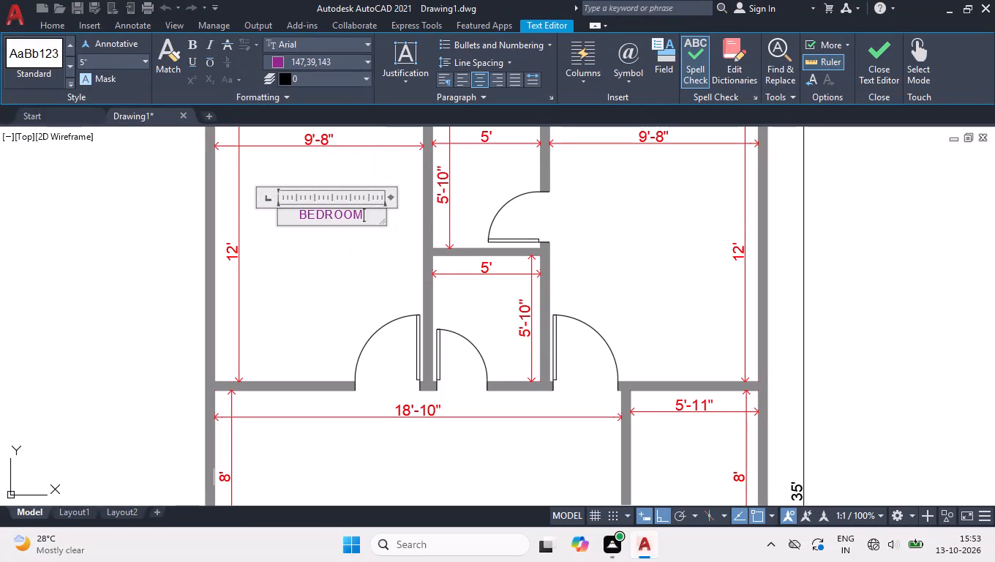
pyautogui.click(300, 300)
# Narrow the northwest room's BEDROOM text box from its east side so it fits closer around the word.
pyautogui.click(361, 252)
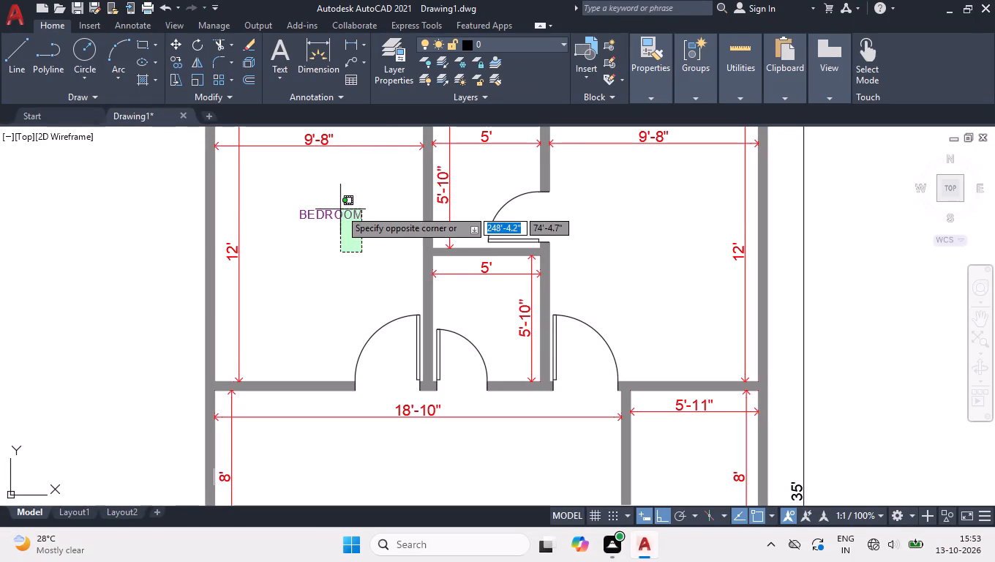
pyautogui.click(339, 201)
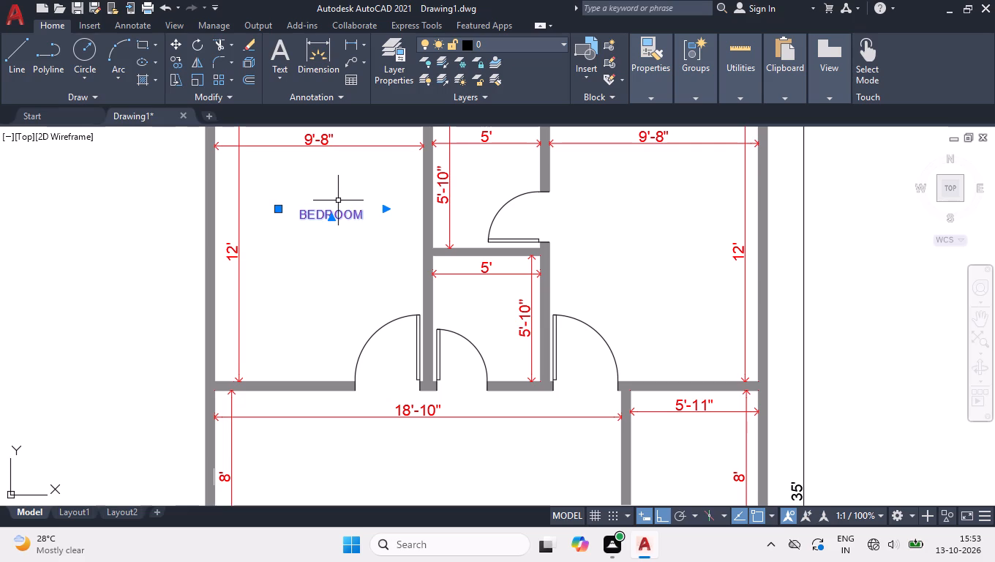
pyautogui.scroll(2, 364, 196)
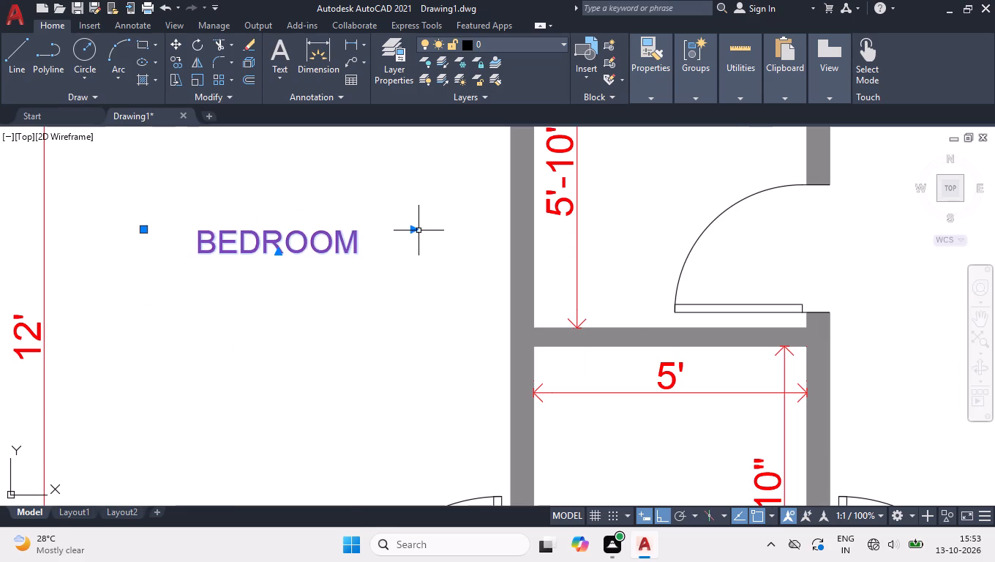
pyautogui.click(412, 226)
pyautogui.click(373, 229)
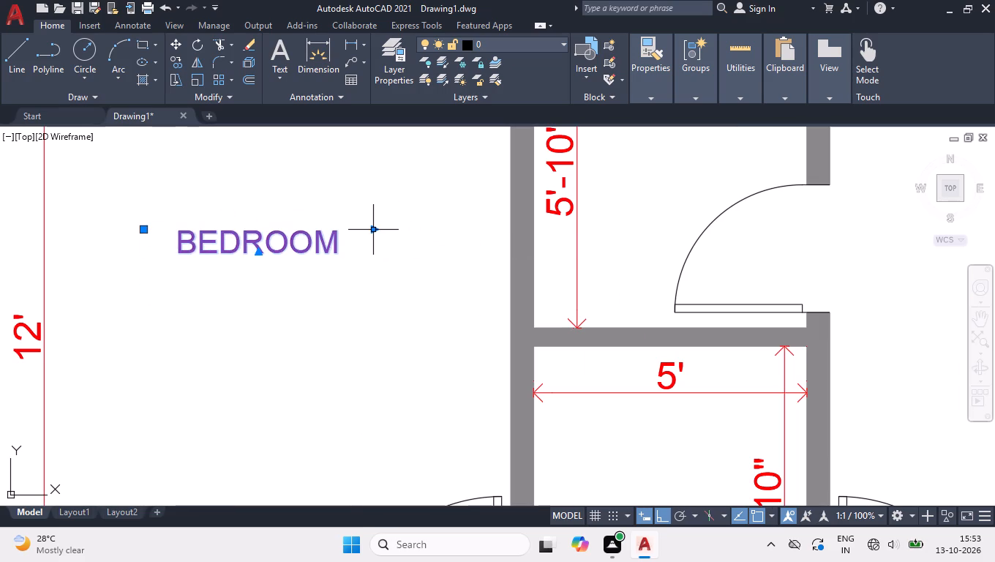
pyautogui.click(371, 228)
pyautogui.click(348, 231)
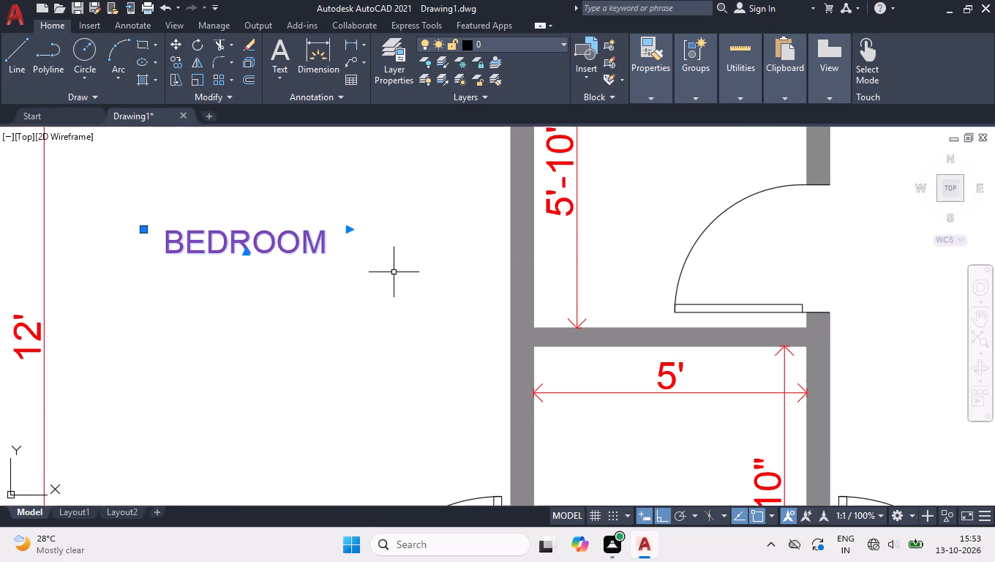
pyautogui.scroll(1, 173, 201)
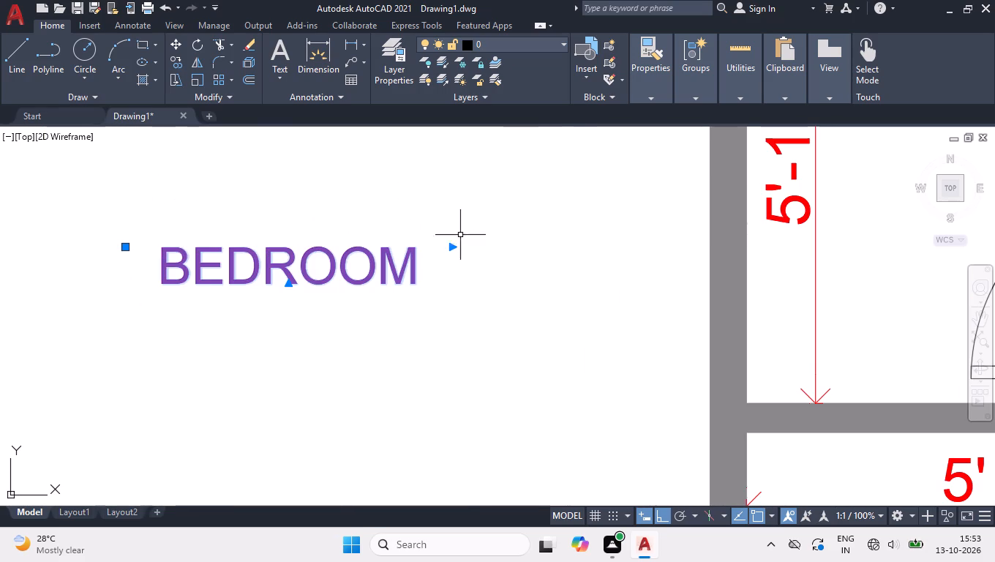
pyautogui.click(452, 247)
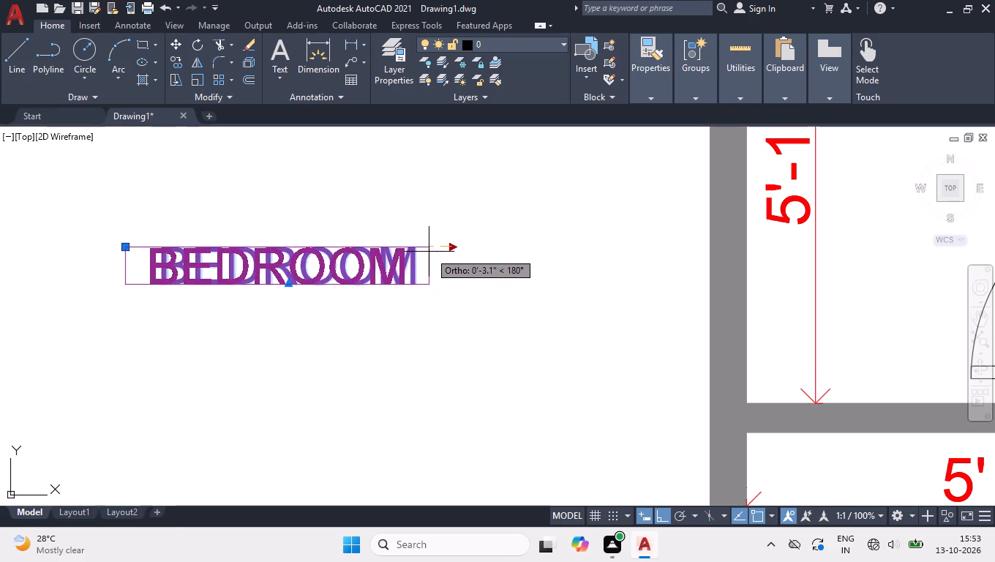
pyautogui.click(426, 249)
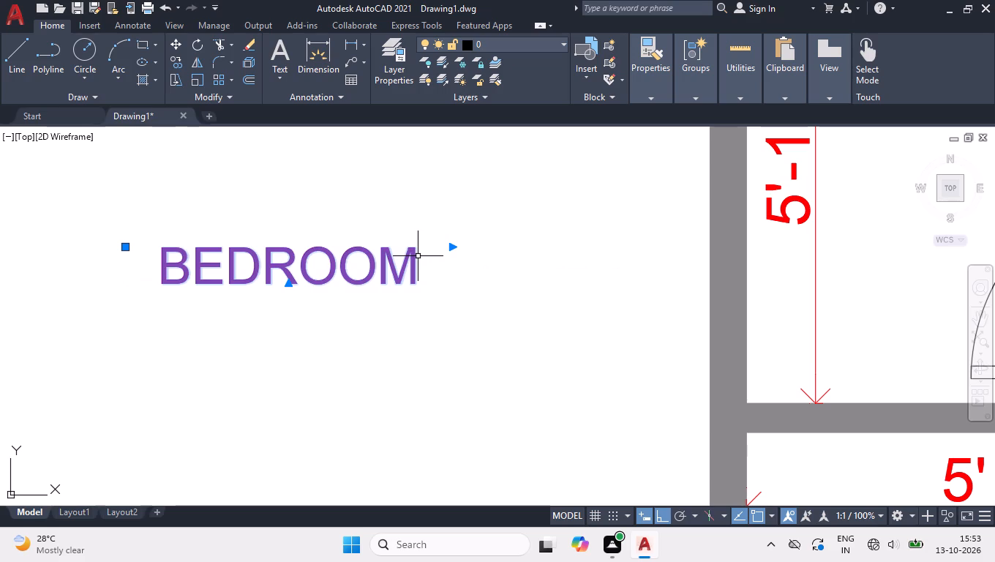
# Copy the BEDROOM label to the northeast room, the 18'-10" wide middle room, the southwest 10' room and the narrow room south of it.
pyautogui.scroll(-1, 105, 168)
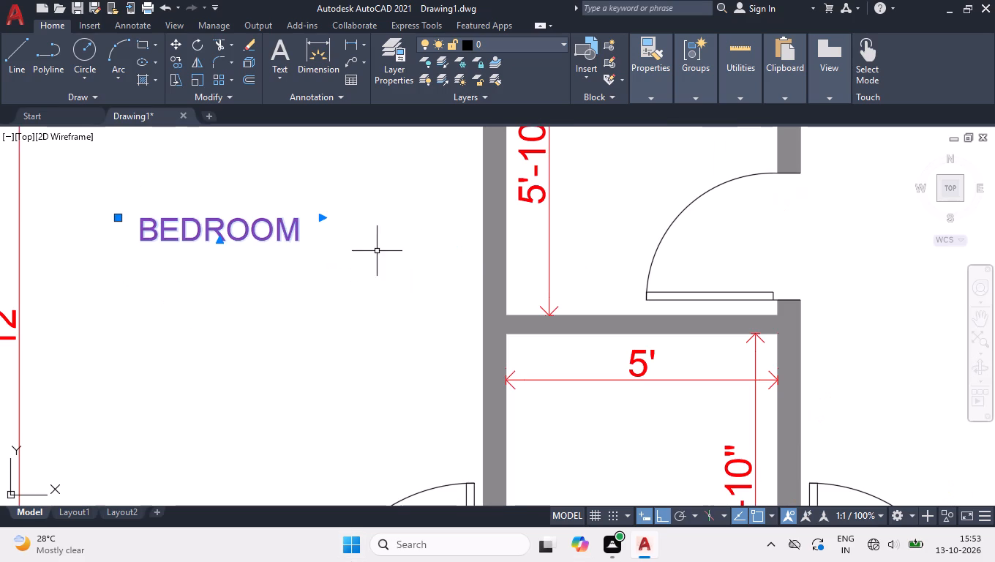
pyautogui.write('COP')
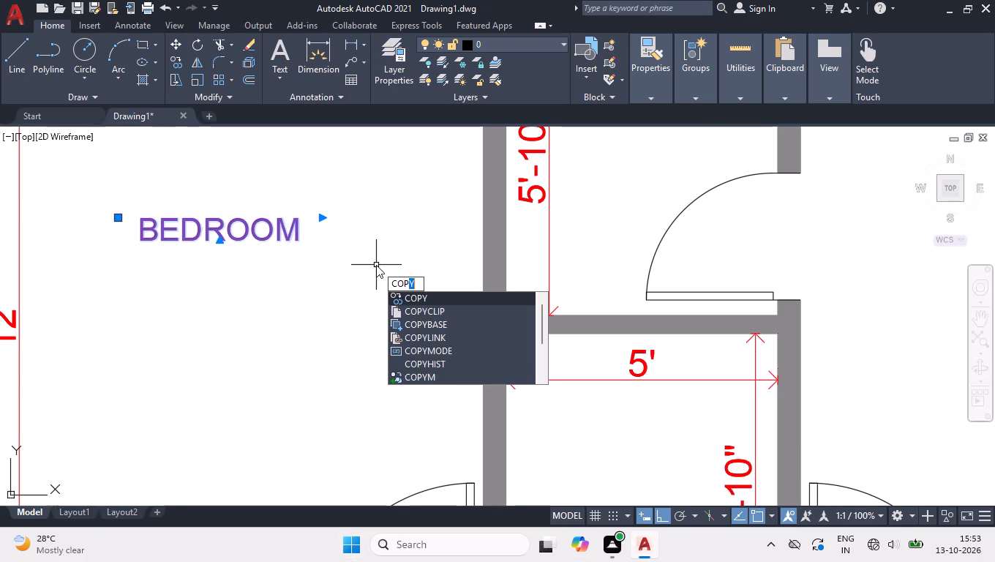
pyautogui.press('Return')
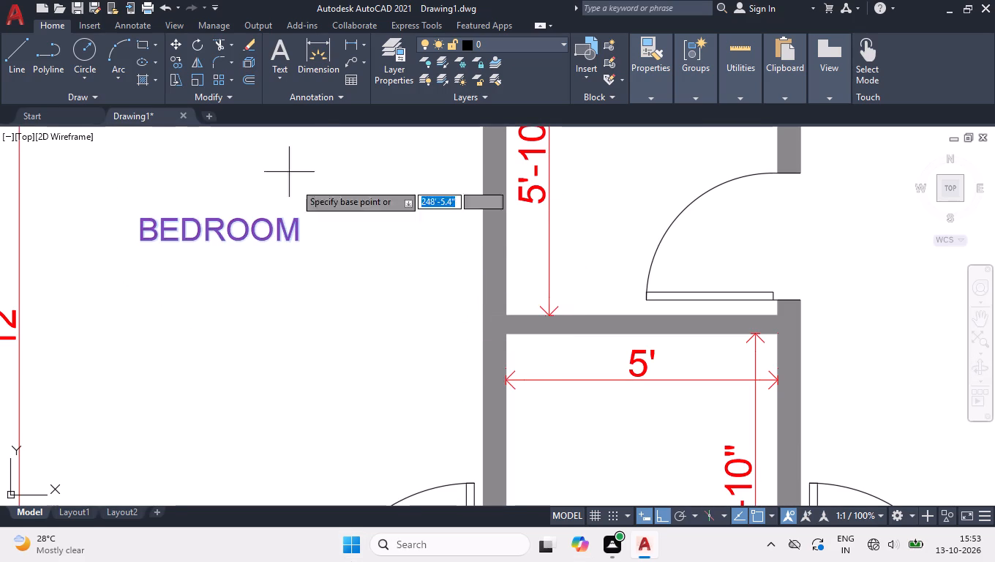
pyautogui.click(173, 230)
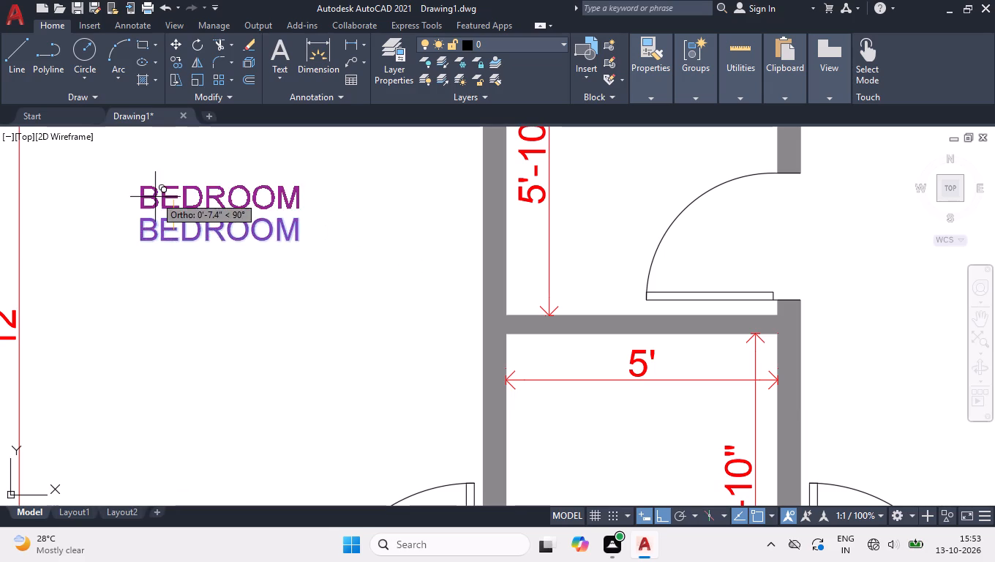
pyautogui.scroll(-2, 156, 196)
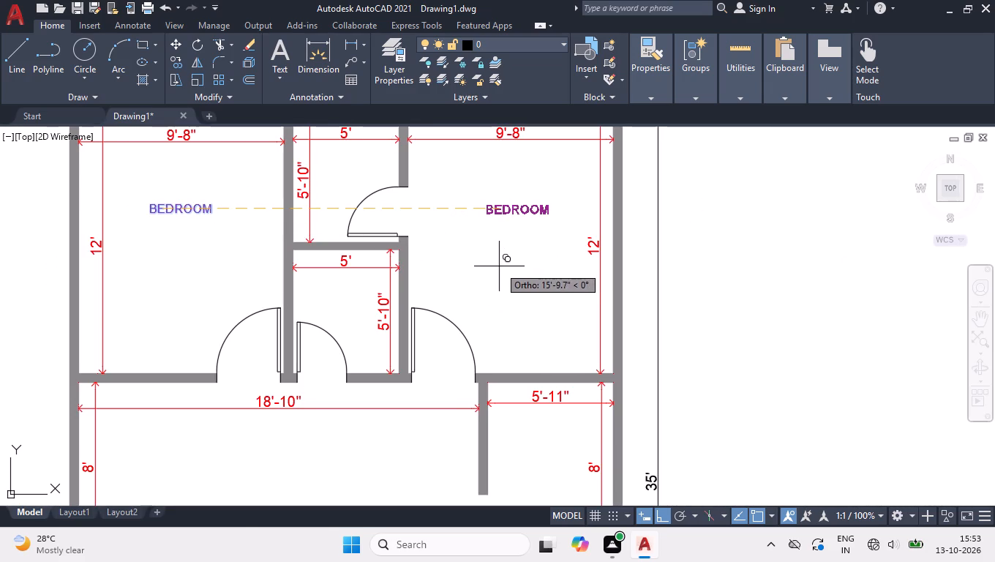
pyautogui.click(500, 267)
pyautogui.scroll(-3, 136, 166)
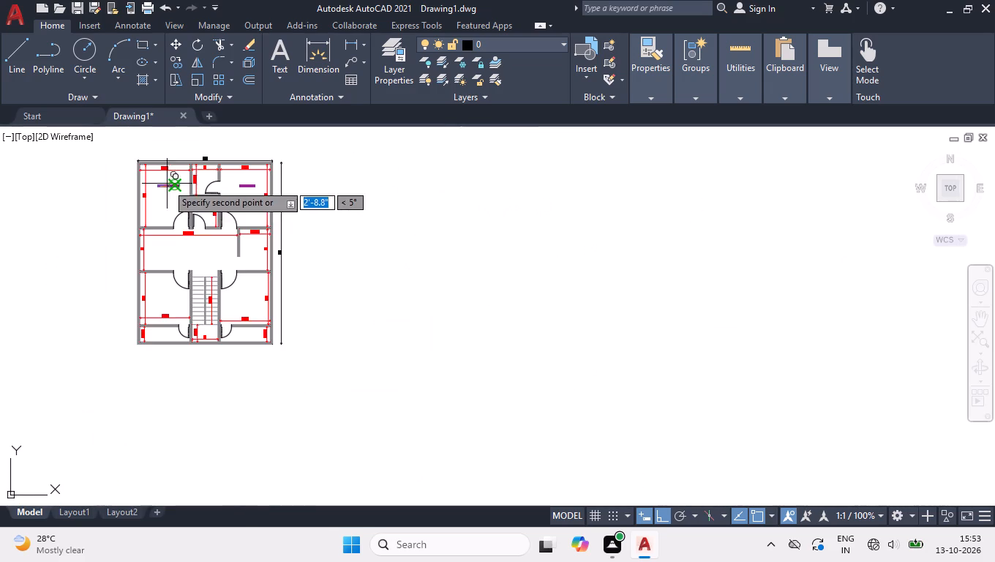
pyautogui.scroll(2, 162, 293)
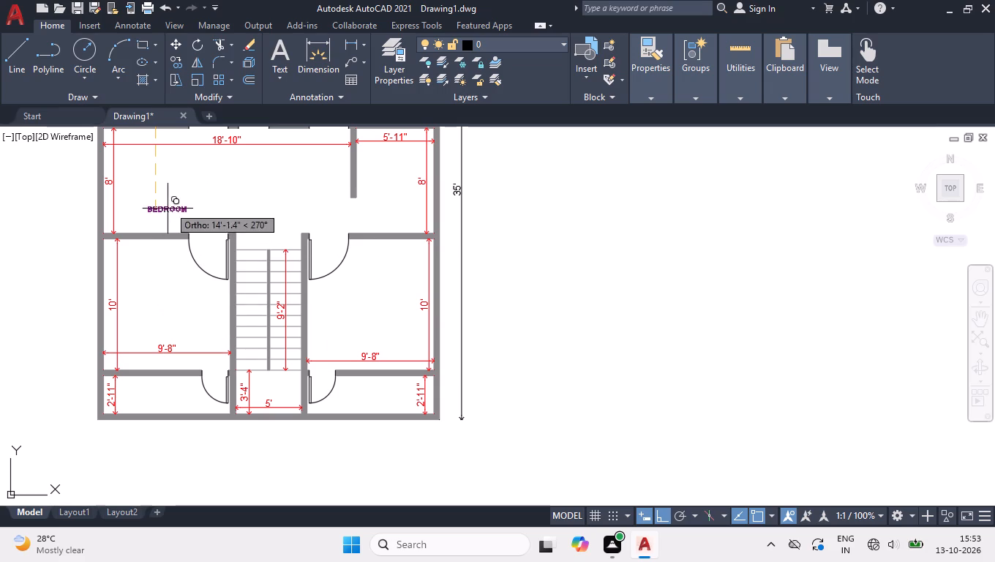
pyautogui.click(223, 181)
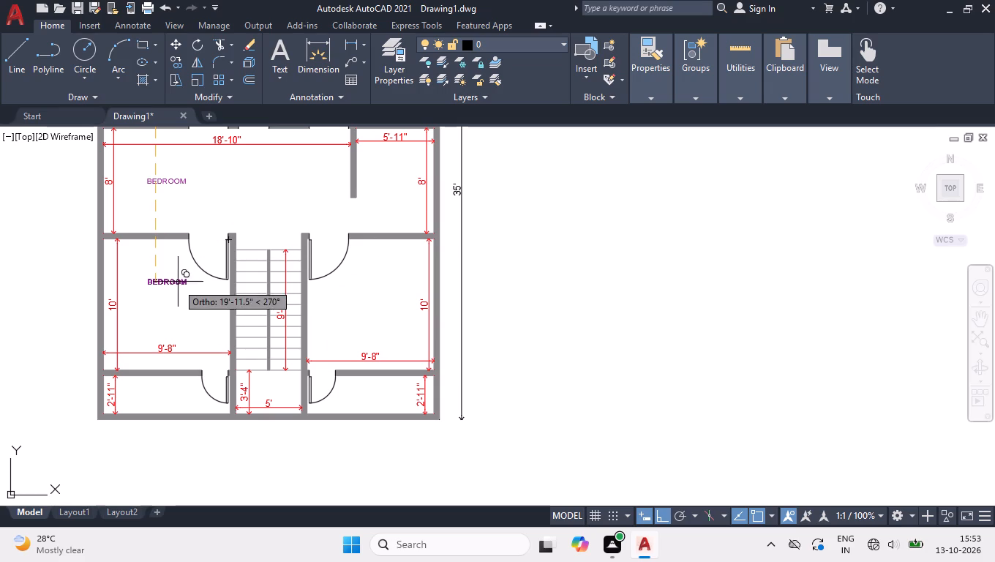
pyautogui.click(169, 304)
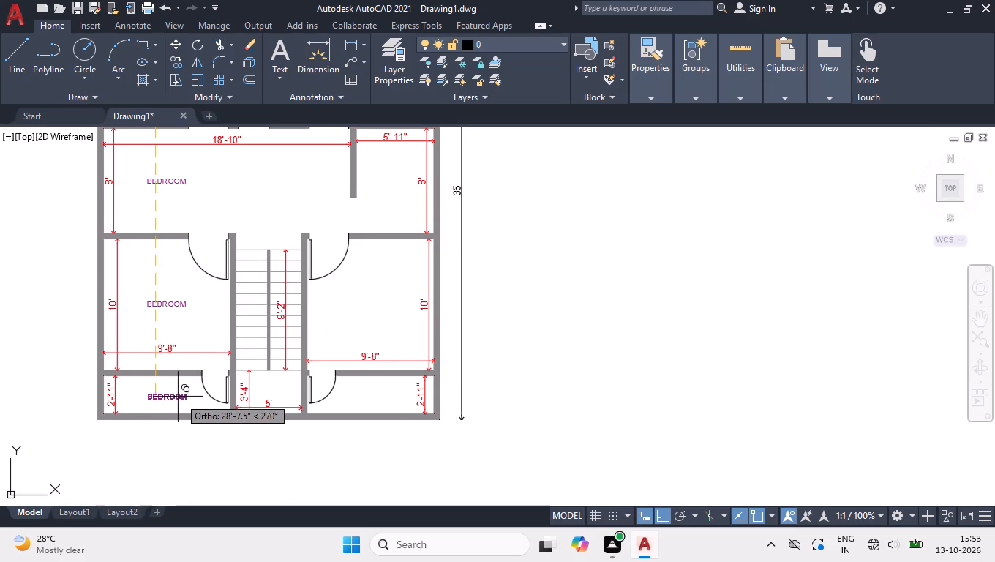
pyautogui.click(178, 397)
# With ortho replaced by polar tracking, copy BEDROOM to the narrow southeast room, southeast 10' room, 5'-11" wide room and both 5' wide northern rooms.
pyautogui.moveTo(681, 517); pyautogui.dragTo(675, 517)
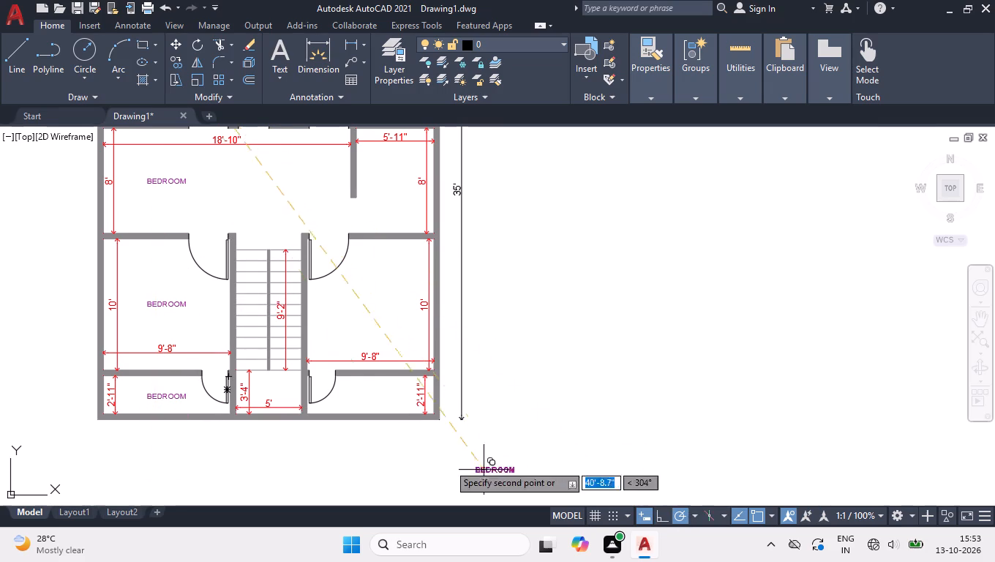
pyautogui.click(361, 400)
pyautogui.click(359, 301)
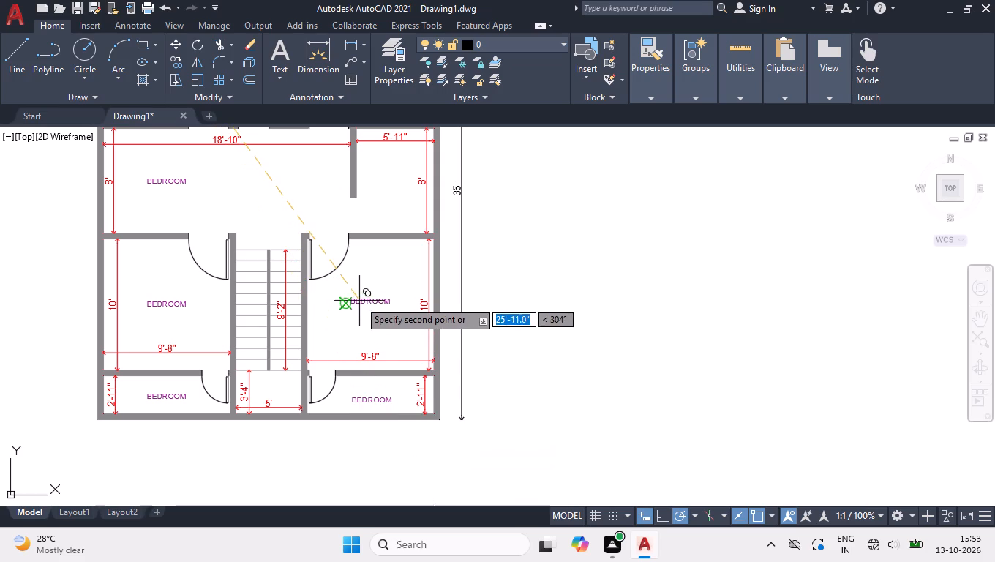
pyautogui.scroll(-1, 570, 386)
pyautogui.scroll(1, 453, 223)
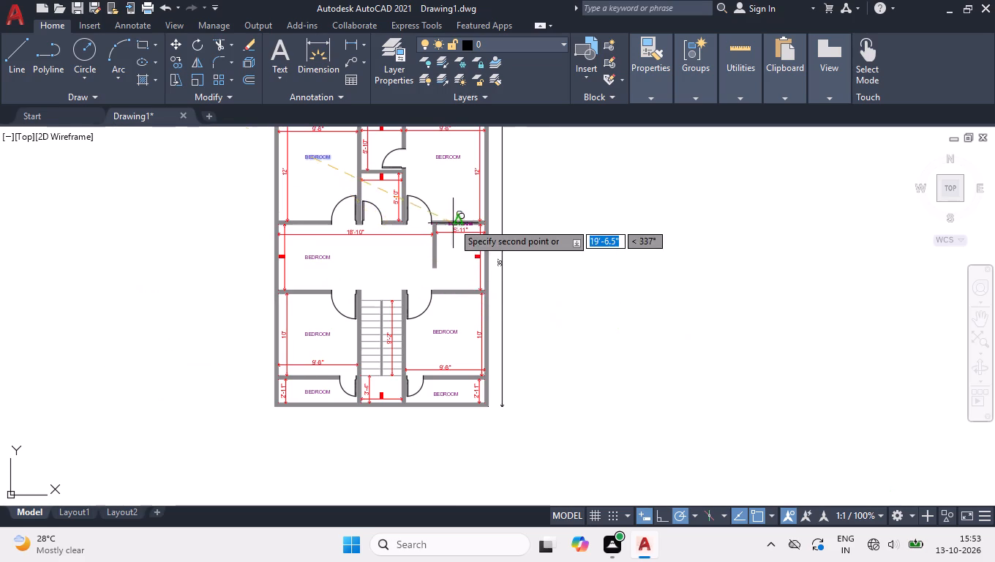
pyautogui.scroll(2, 453, 222)
pyautogui.click(424, 323)
pyautogui.scroll(-2, 538, 336)
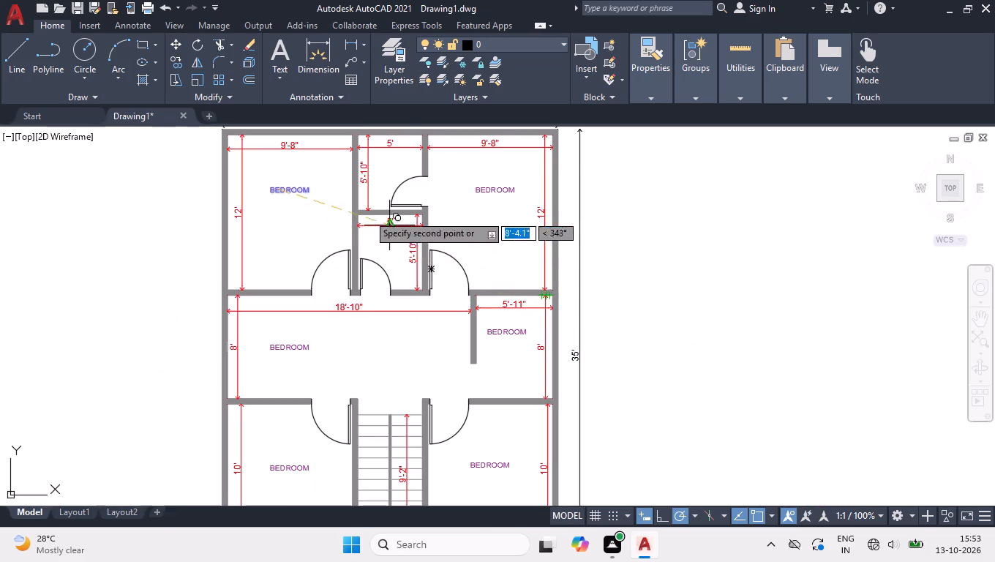
pyautogui.scroll(3, 408, 130)
pyautogui.click(297, 241)
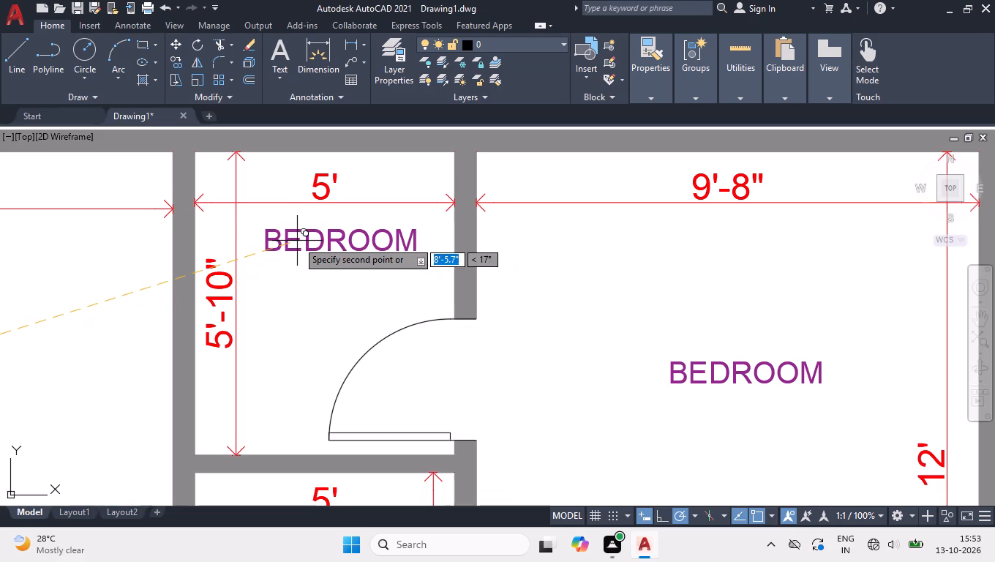
pyautogui.scroll(-2, 312, 229)
pyautogui.scroll(4, 290, 369)
pyautogui.click(285, 320)
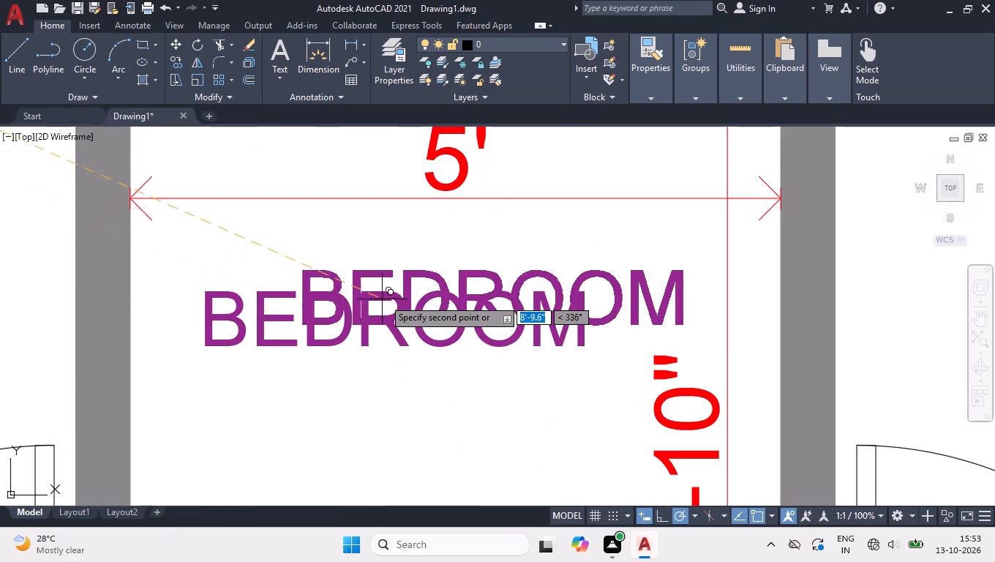
pyautogui.press('space')
# Change the label in the southern of the two 5' wide middle rooms to TOILET.
pyautogui.doubleClick(392, 315)
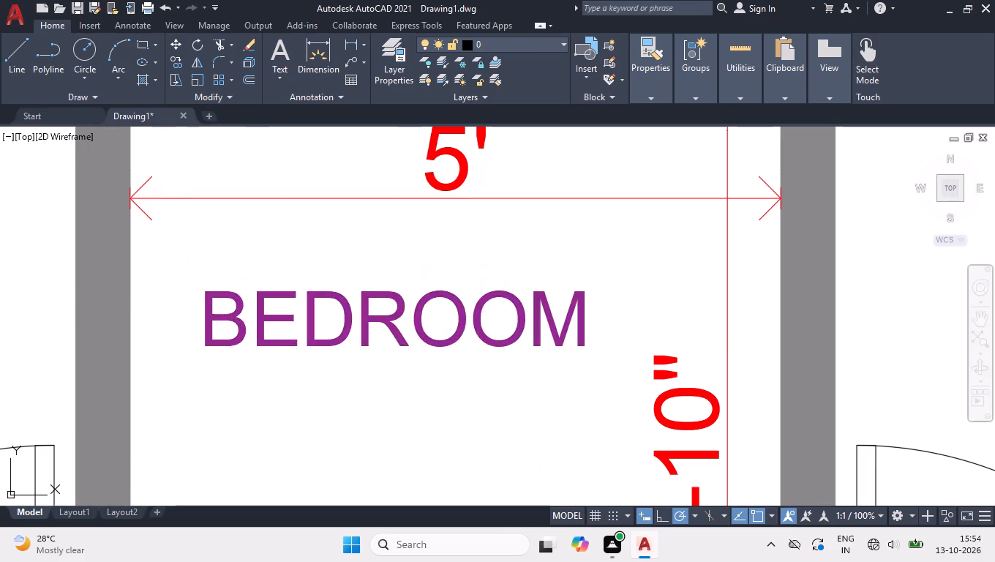
pyautogui.scroll(-3, 401, 298)
pyautogui.scroll(2, 379, 299)
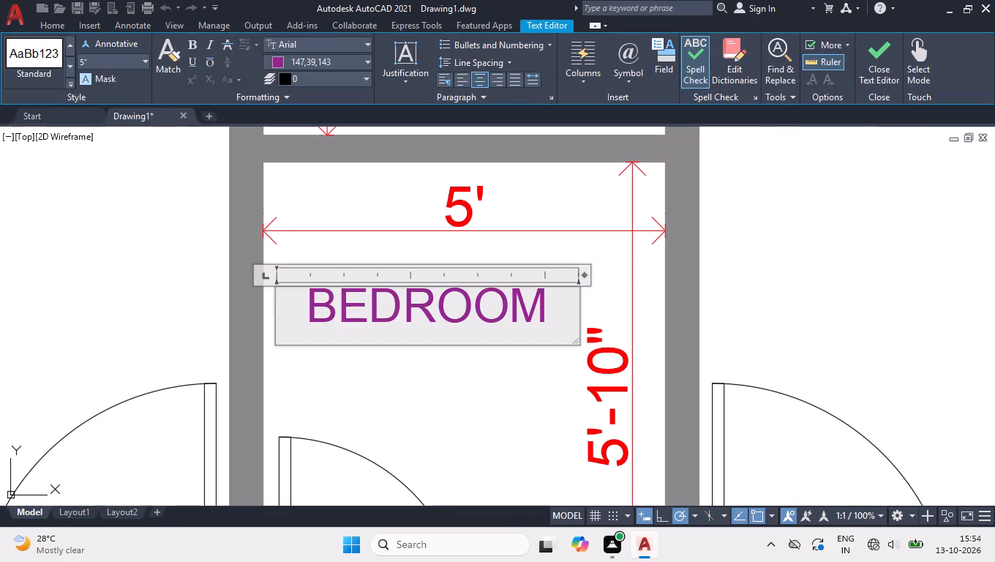
pyautogui.moveTo(311, 323); pyautogui.dragTo(656, 286)
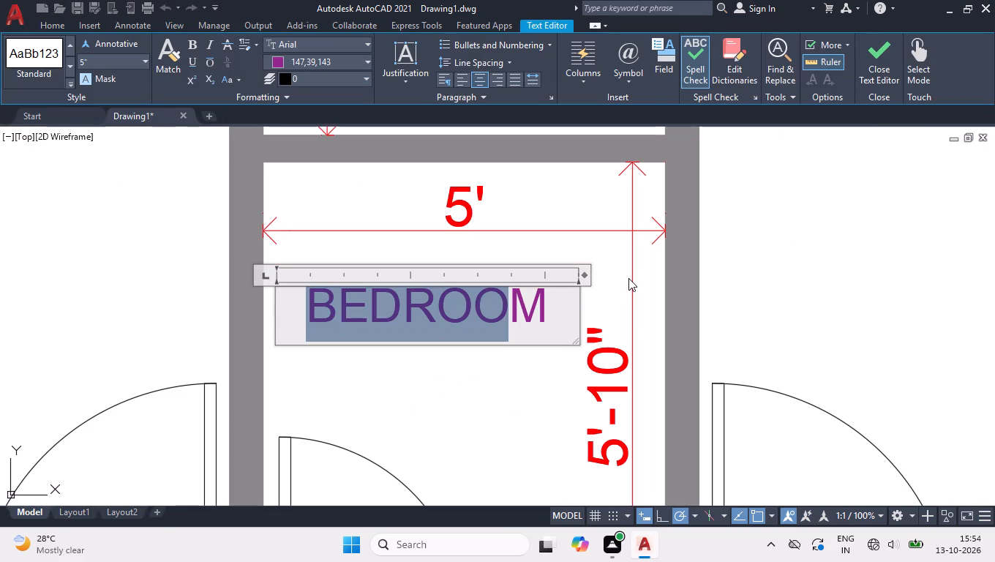
pyautogui.write('TOILET')
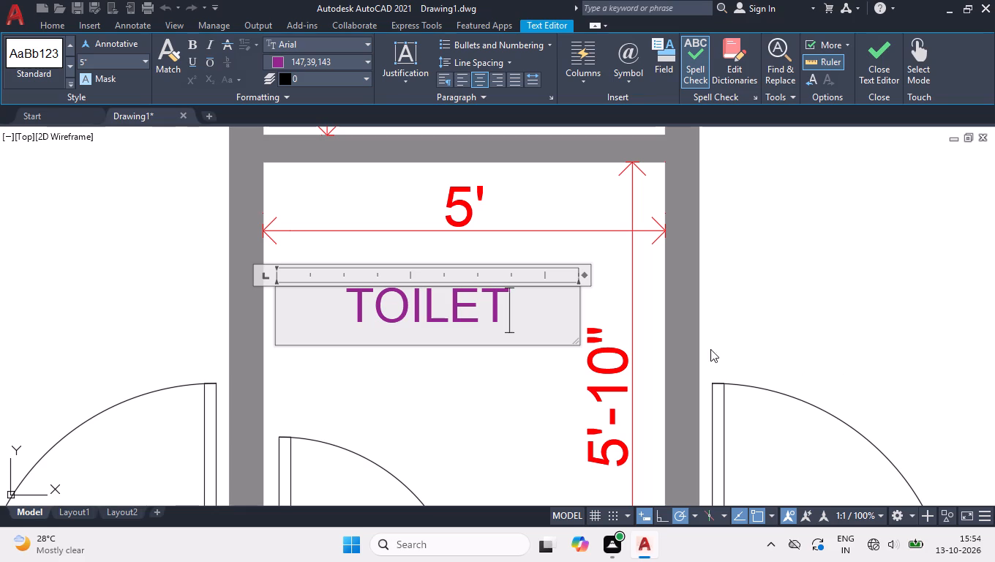
pyautogui.click(726, 316)
# Change the label in the northern 5' wide middle room, along the north wall, to TOILET.
pyautogui.scroll(-2, 719, 342)
pyautogui.scroll(-2, 471, 356)
pyautogui.scroll(3, 539, 265)
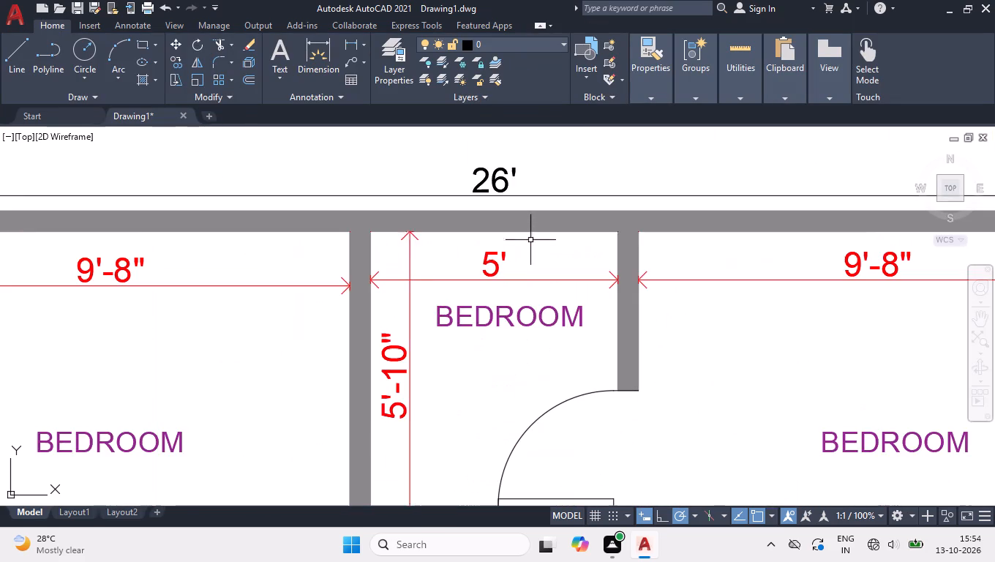
pyautogui.scroll(3, 535, 314)
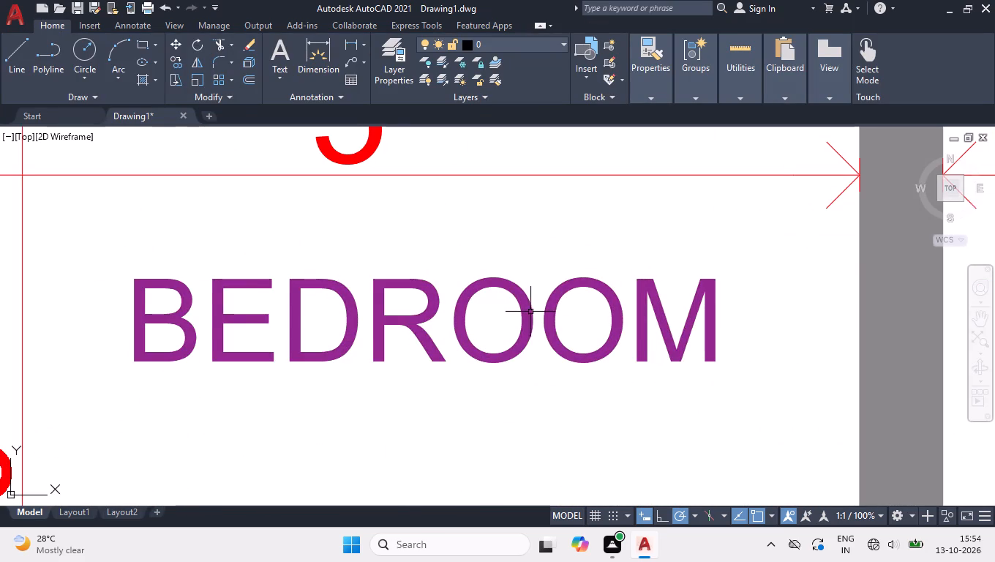
pyautogui.doubleClick(533, 308)
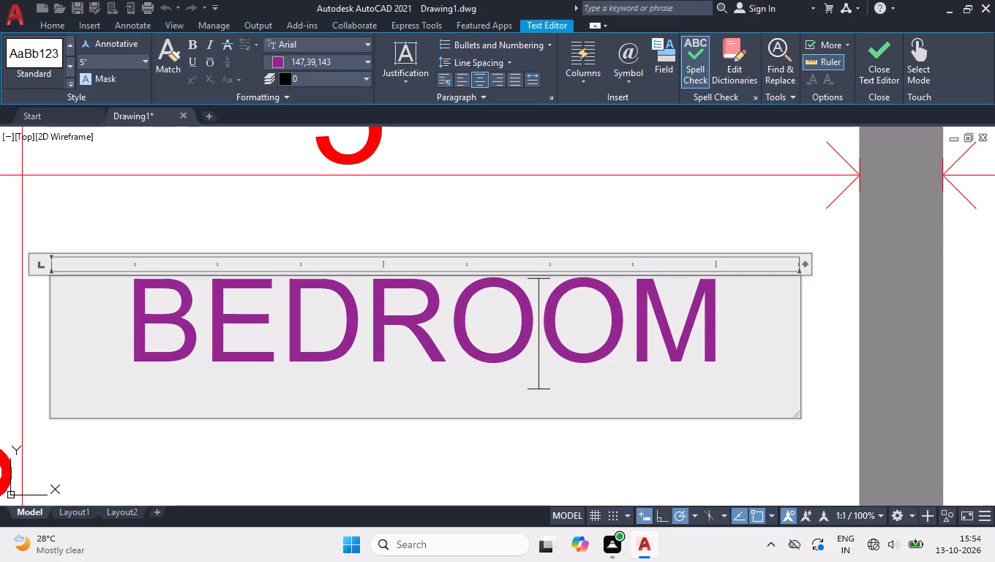
pyautogui.hotkey('ctrl', 'a')
pyautogui.write('TOILET')
pyautogui.click(469, 483)
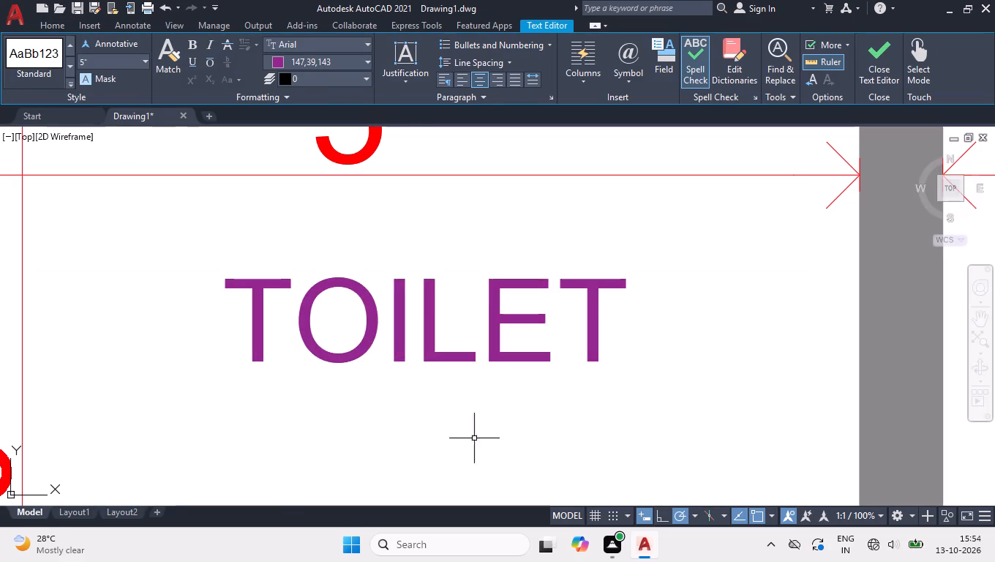
pyautogui.scroll(-8, 549, 245)
pyautogui.scroll(3, 527, 247)
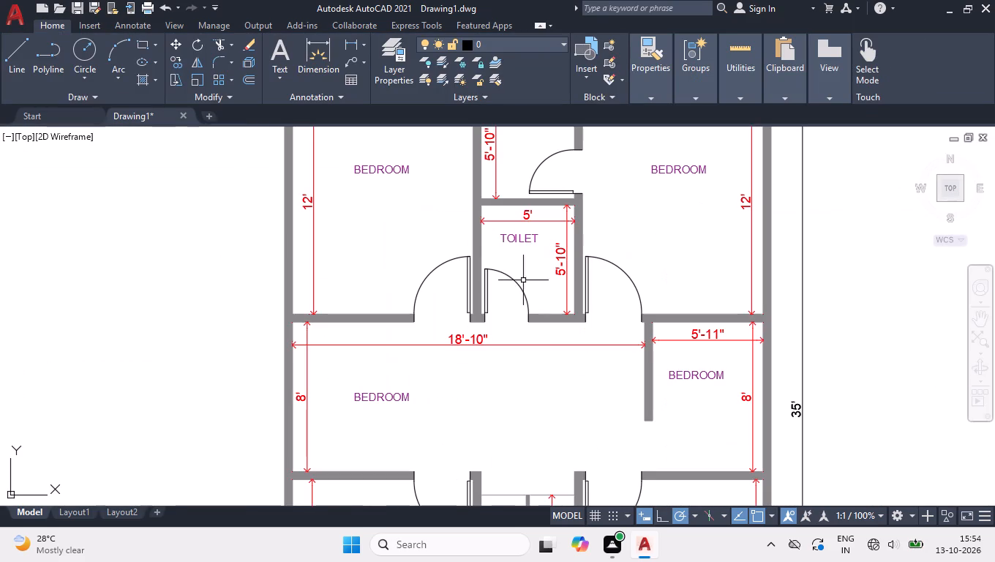
pyautogui.scroll(1, 522, 438)
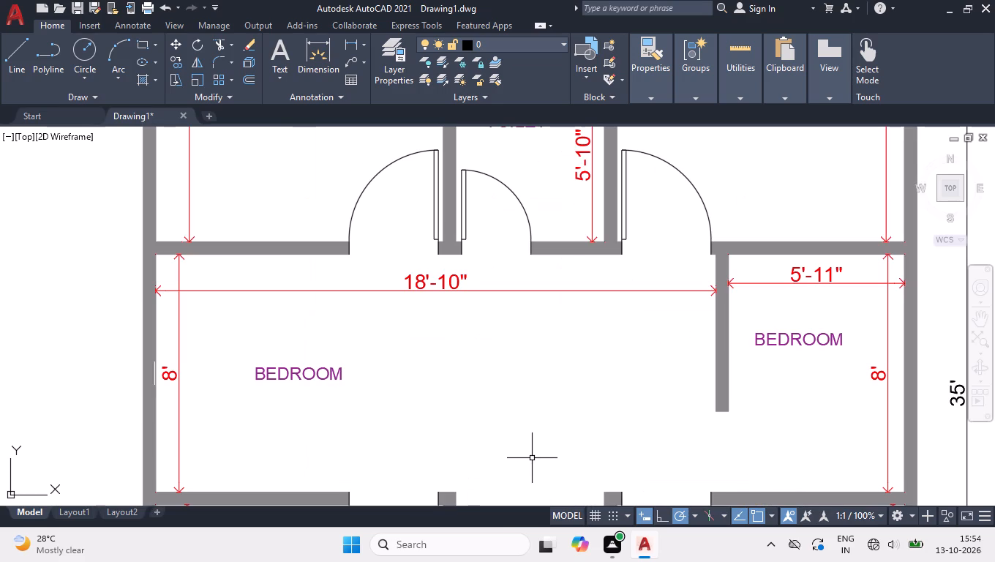
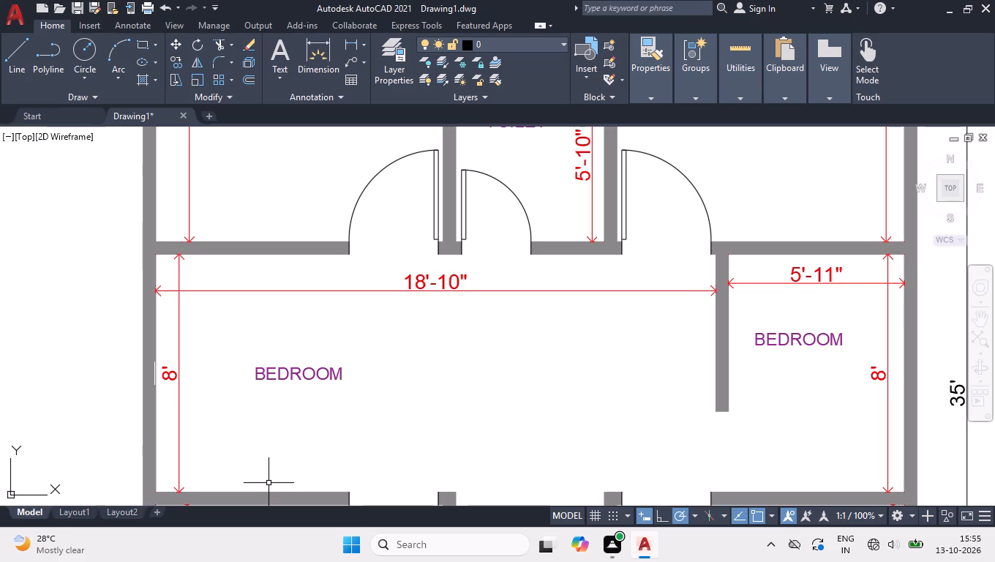
# Change the label in the 18'-10" wide room to LIVING / DINING AREA and widen its frame so it wraps onto two lines.
pyautogui.doubleClick(342, 375)
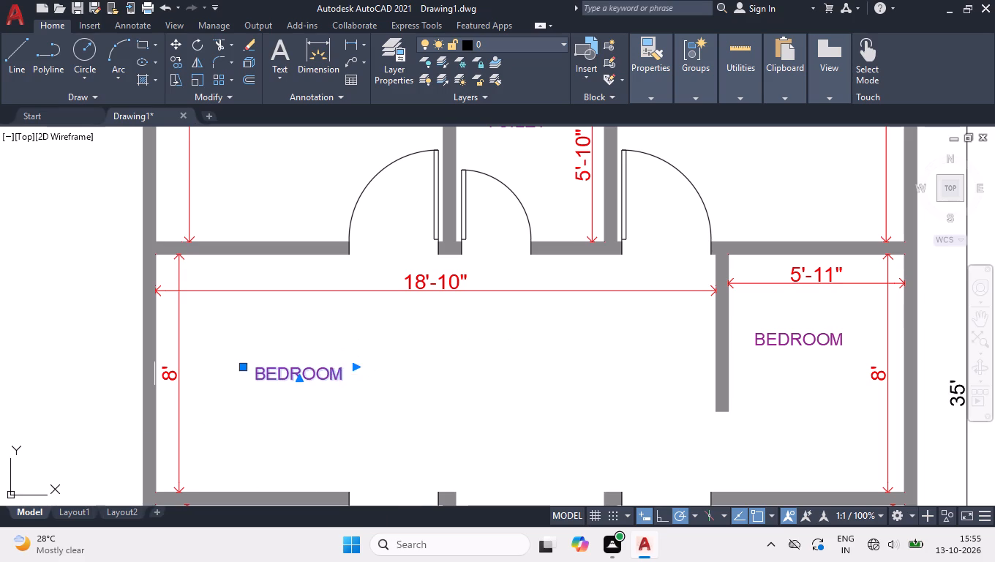
pyautogui.hotkey('ctrl', 'a')
pyautogui.write('LIVING')
pyautogui.press('space')
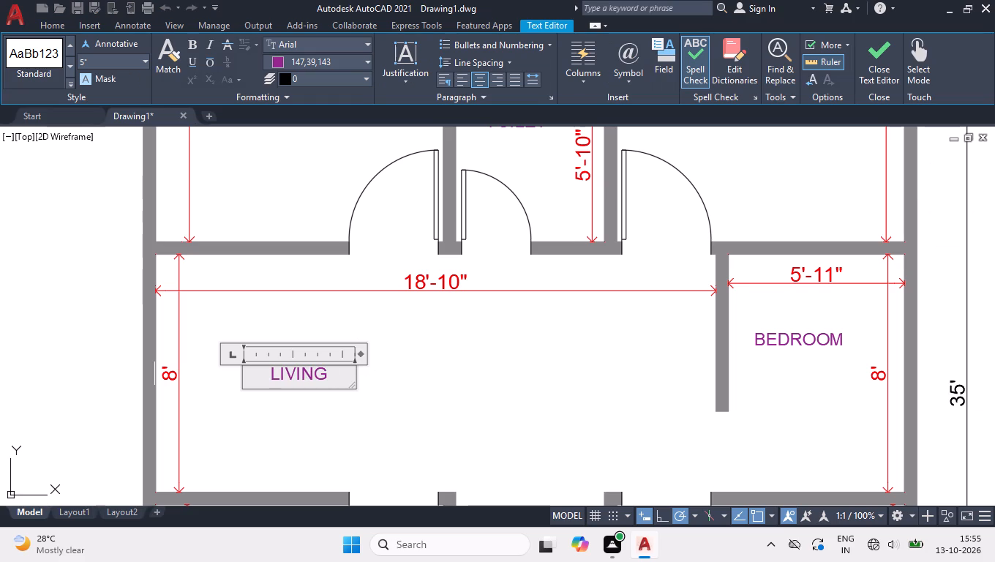
pyautogui.write('/ DINING AREA')
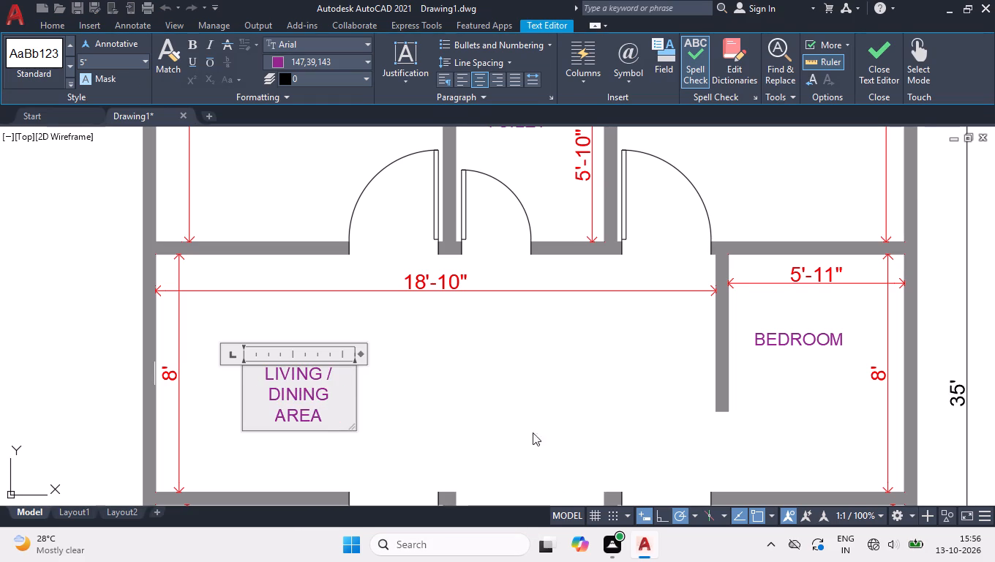
pyautogui.moveTo(363, 352); pyautogui.dragTo(378, 358)
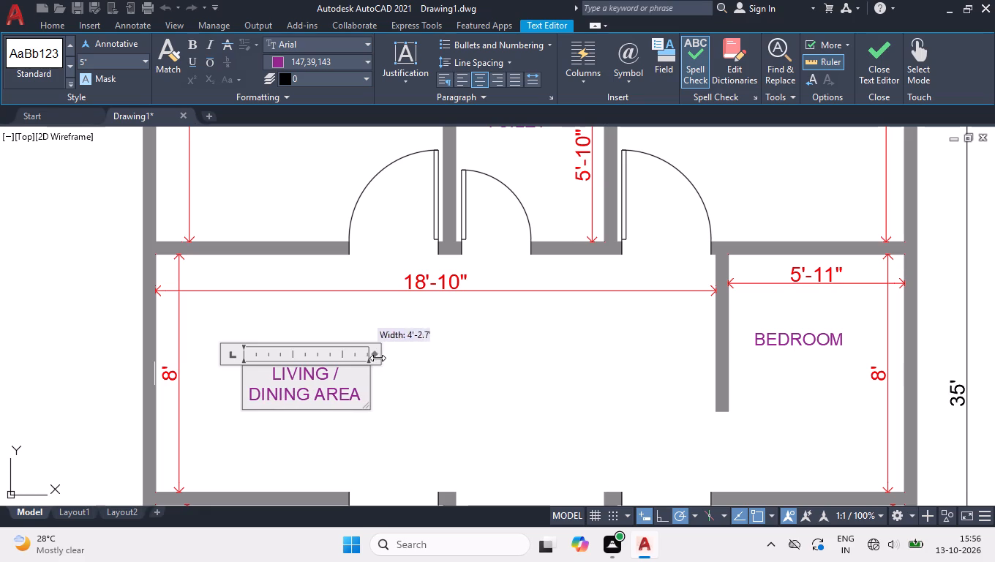
pyautogui.moveTo(378, 358); pyautogui.dragTo(378, 359)
pyautogui.click(372, 315)
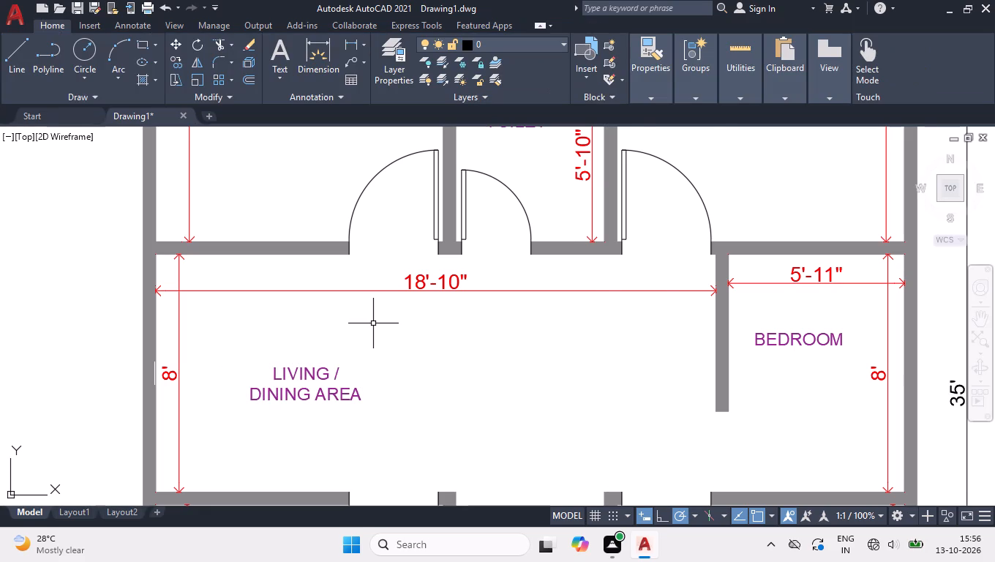
# Change the label in the 5'-11" wide room east of the living area to KITCHEN.
pyautogui.scroll(-1, 375, 324)
pyautogui.scroll(2, 619, 326)
pyautogui.scroll(1, 701, 340)
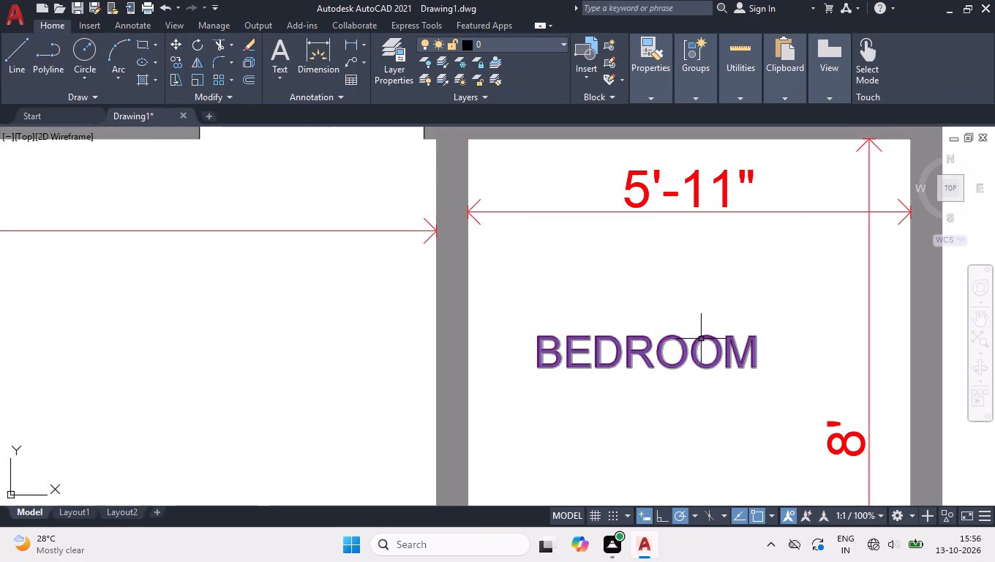
pyautogui.scroll(1, 694, 337)
pyautogui.click(694, 340)
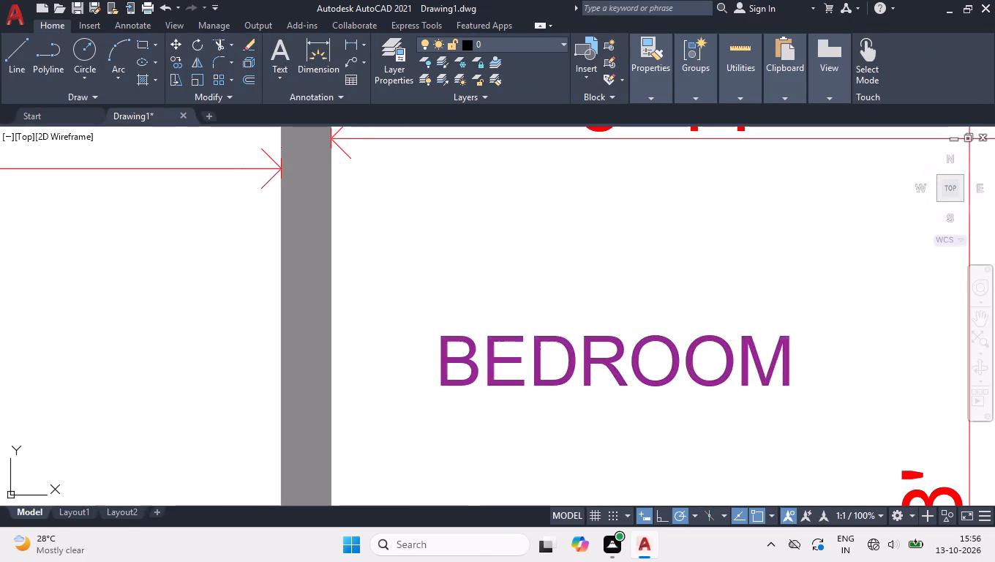
pyautogui.doubleClick(694, 340)
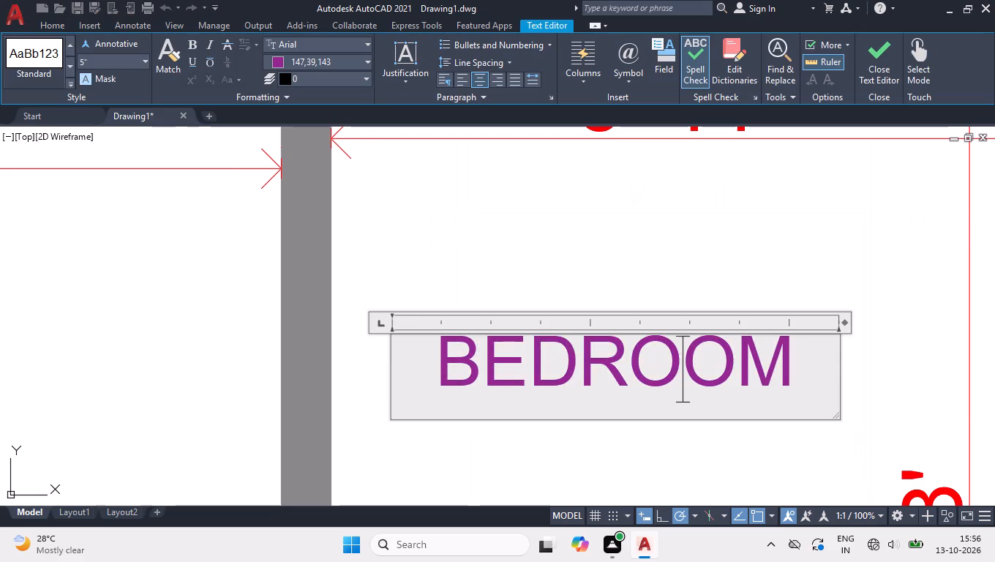
pyautogui.hotkey('ctrl', 'a')
pyautogui.write('KITCHNE')
pyautogui.press('BackSpace')
pyautogui.press('BackSpace')
pyautogui.write('EN')
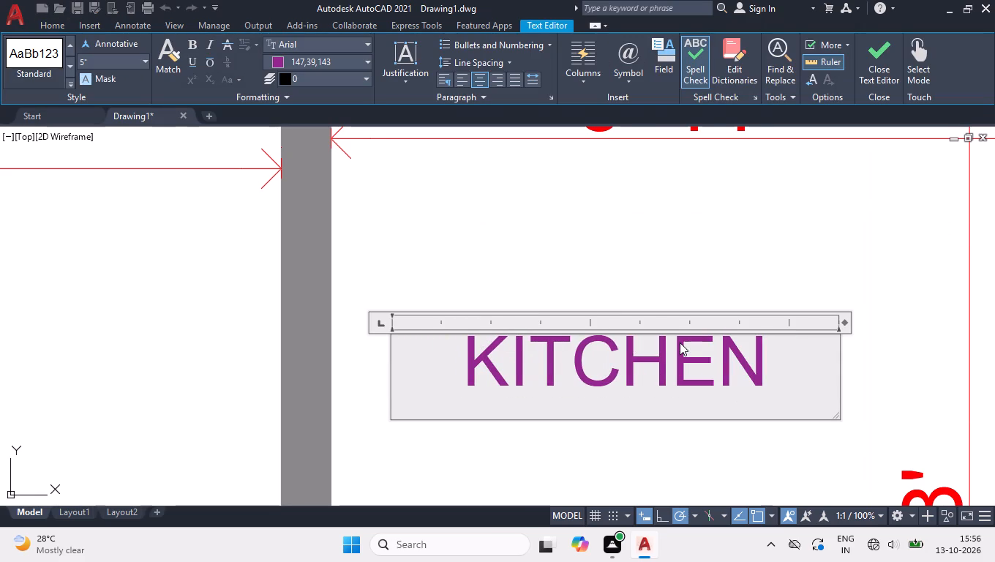
pyautogui.click(759, 211)
# Change the label in the narrow southeast room to BALCONY.
pyautogui.scroll(-3, 732, 218)
pyautogui.scroll(-2, 631, 188)
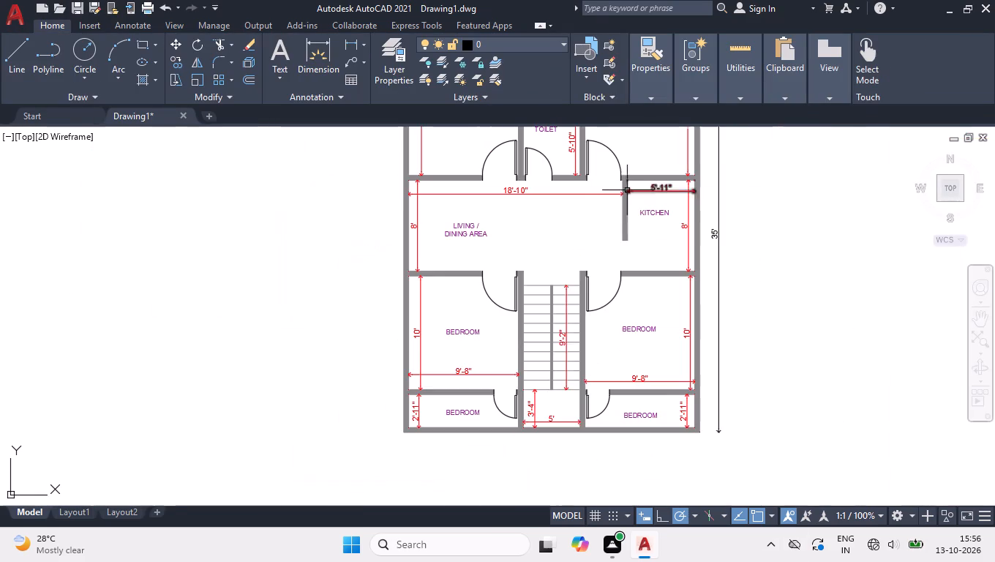
pyautogui.scroll(2, 511, 386)
pyautogui.scroll(-1, 527, 336)
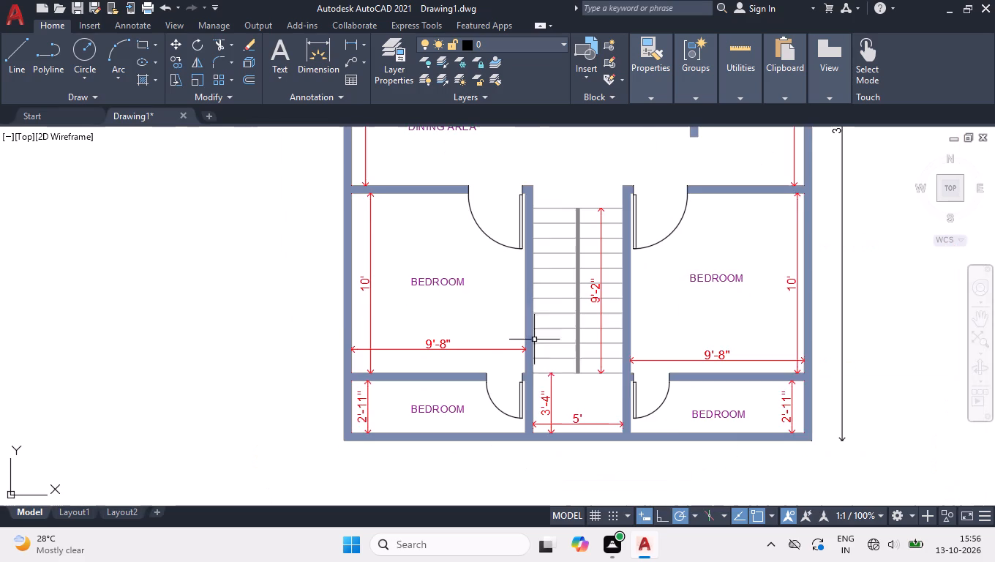
pyautogui.scroll(2, 618, 389)
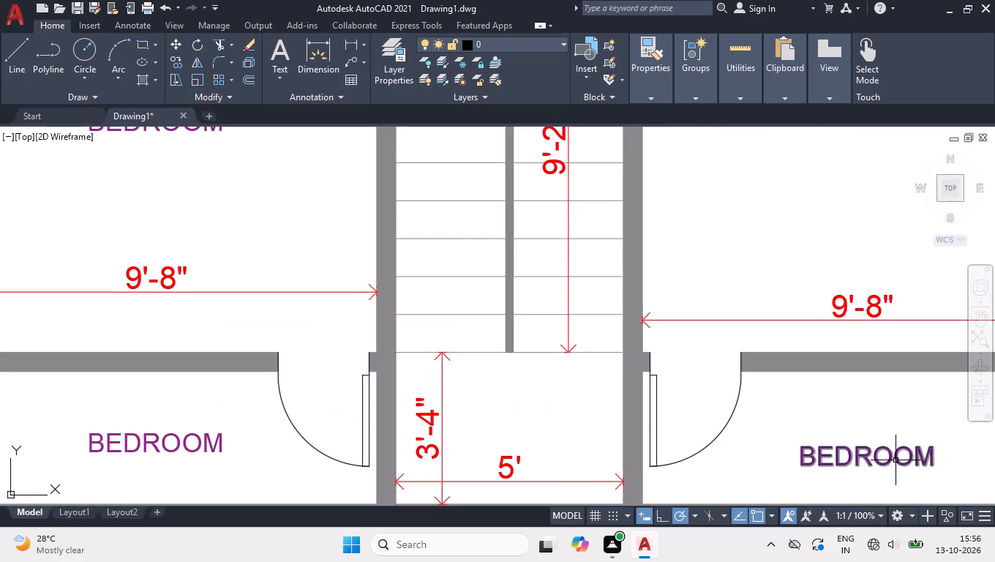
pyautogui.doubleClick(895, 460)
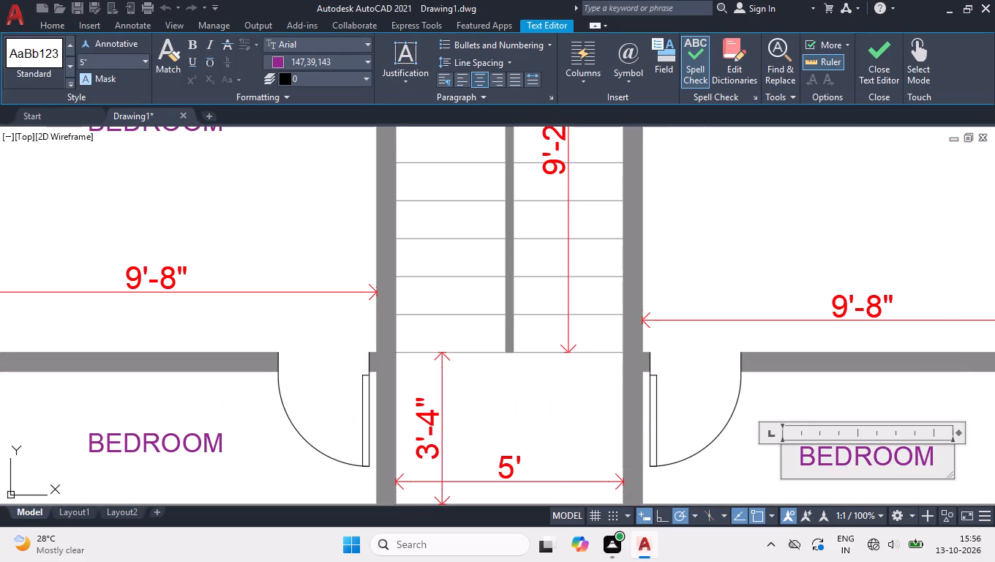
pyautogui.moveTo(945, 460); pyautogui.dragTo(812, 468)
pyautogui.write('ALCONY')
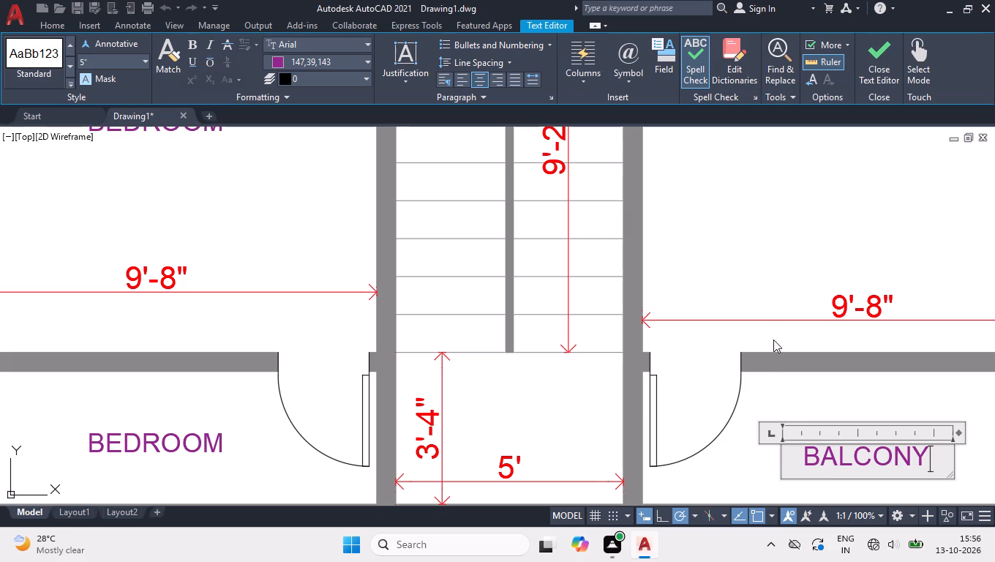
pyautogui.click(748, 233)
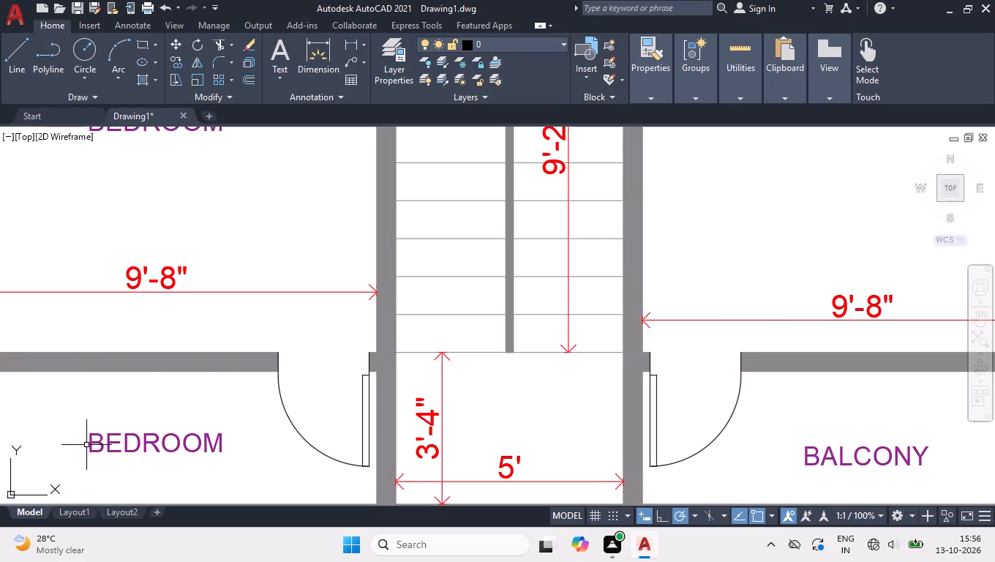
# Change the label in the narrow southwest room to BALCONY.
pyautogui.doubleClick(89, 445)
pyautogui.moveTo(109, 441); pyautogui.dragTo(252, 449)
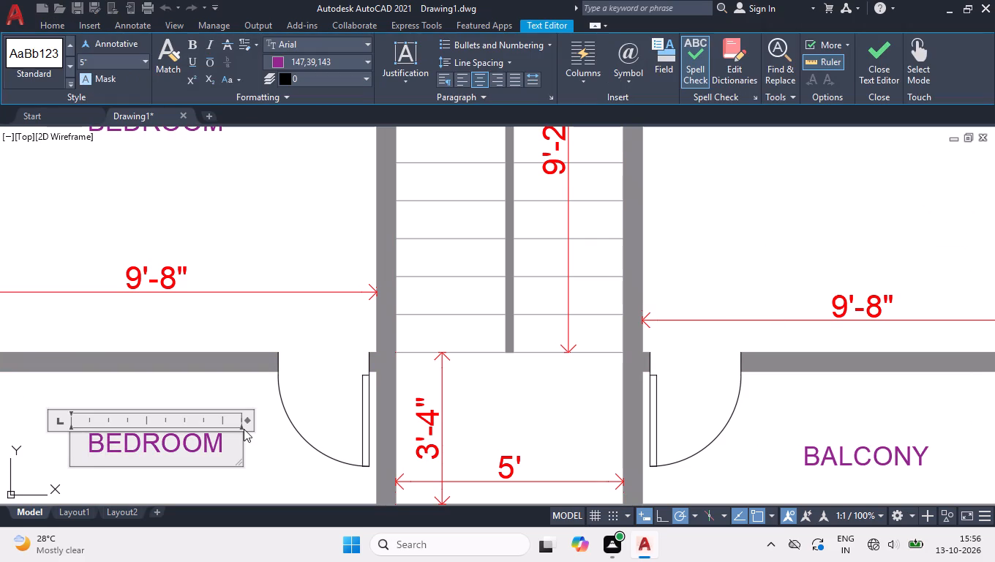
pyautogui.write('AL')
pyautogui.write('CONY')
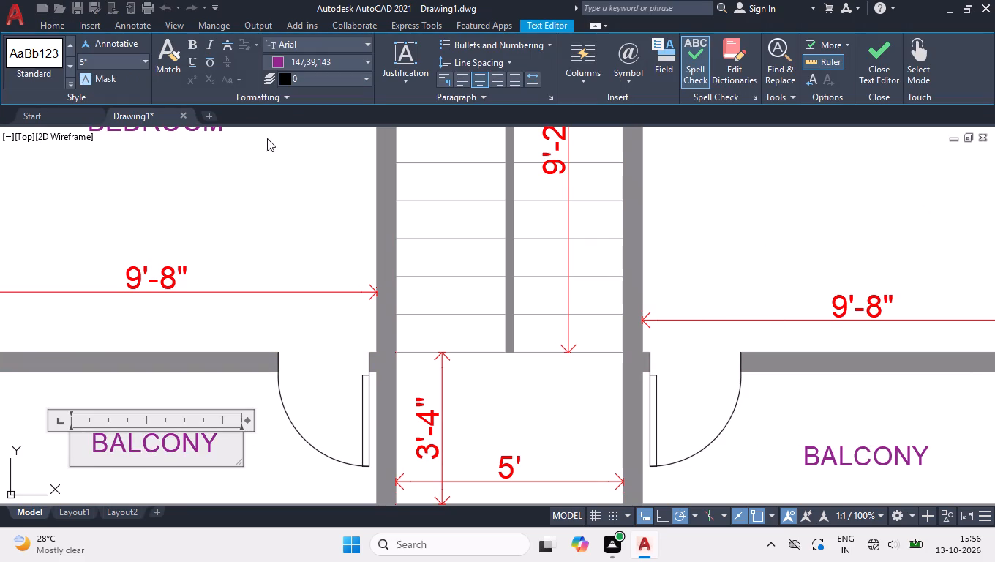
pyautogui.click(232, 214)
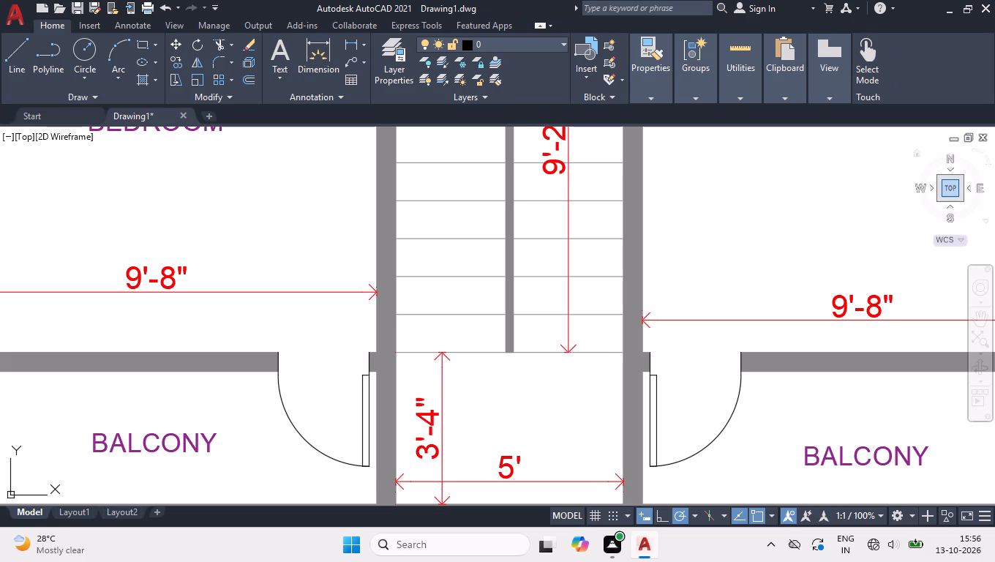
# Group the entire floor plan, including its walls, doors, stairs, dimensions and room labels.
pyautogui.click(948, 190)
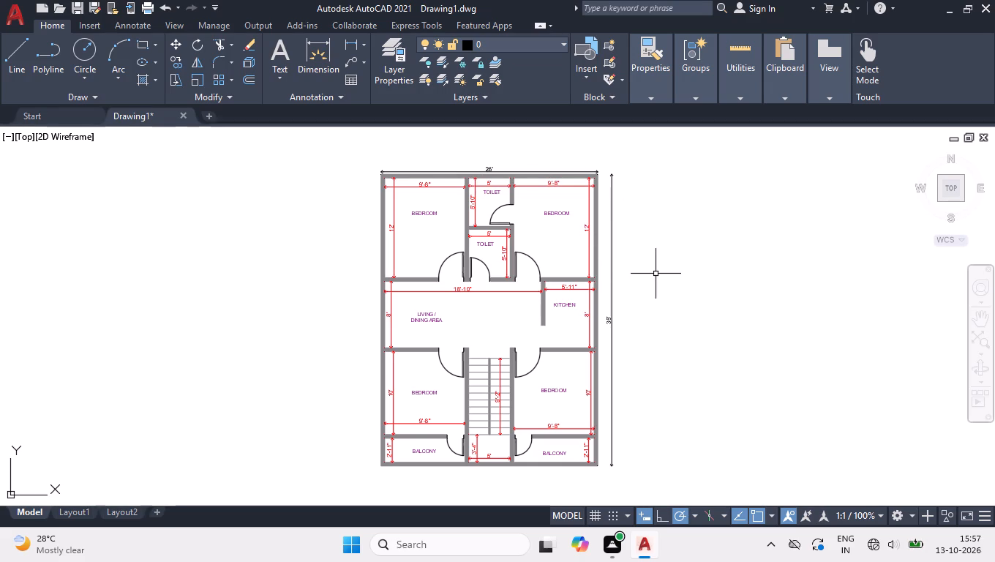
pyautogui.click(354, 152)
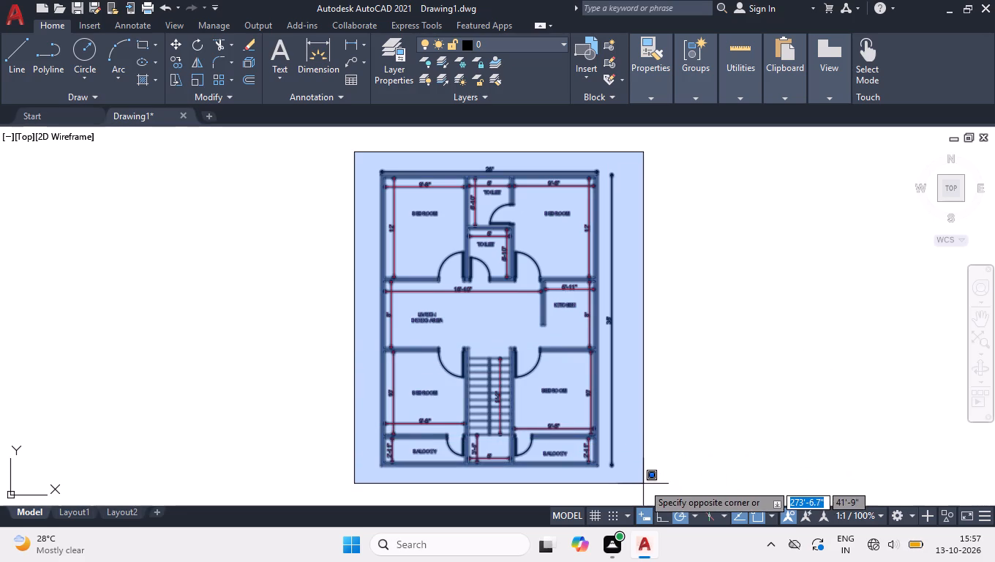
pyautogui.moveTo(639, 480); pyautogui.dragTo(641, 502)
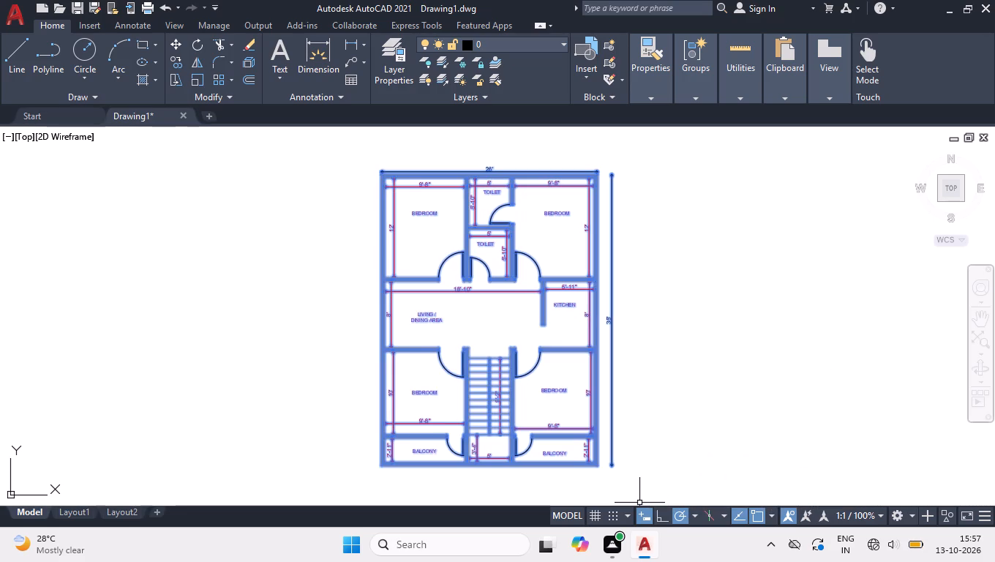
pyautogui.press('g')
pyautogui.write('RI')
pyautogui.press('BackSpace')
pyautogui.write('OU')
pyautogui.press('p')
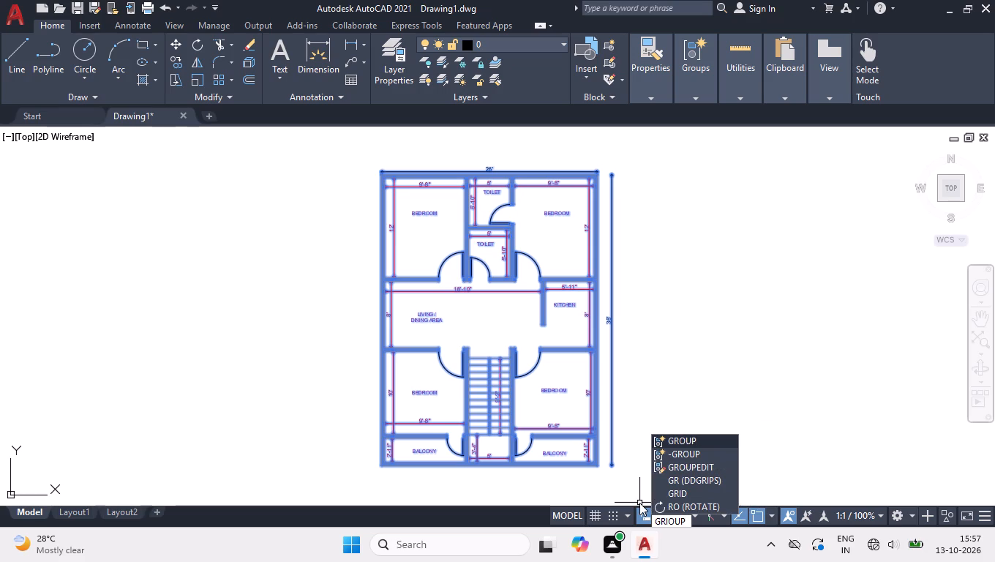
pyautogui.press('Return')
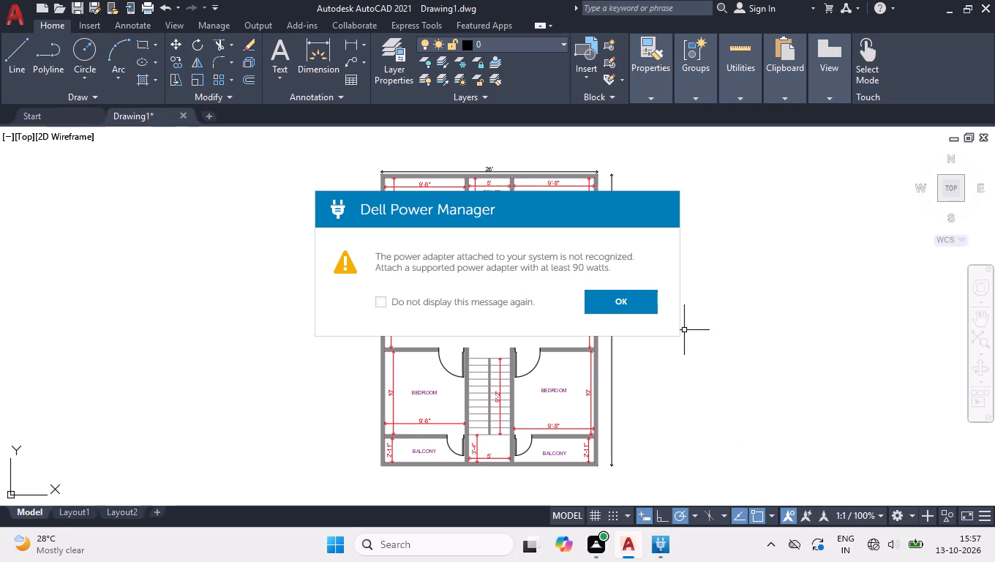
# Dismiss the power adapter notice and, with ortho on, move the grouped plan straight west to free space on its east side.
pyautogui.click(656, 302)
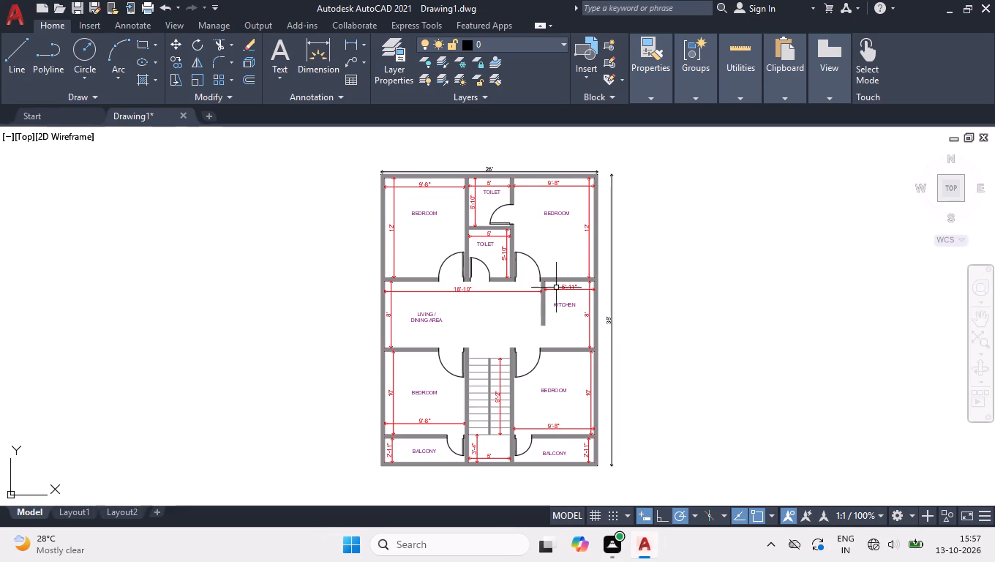
pyautogui.click(656, 269)
pyautogui.click(532, 313)
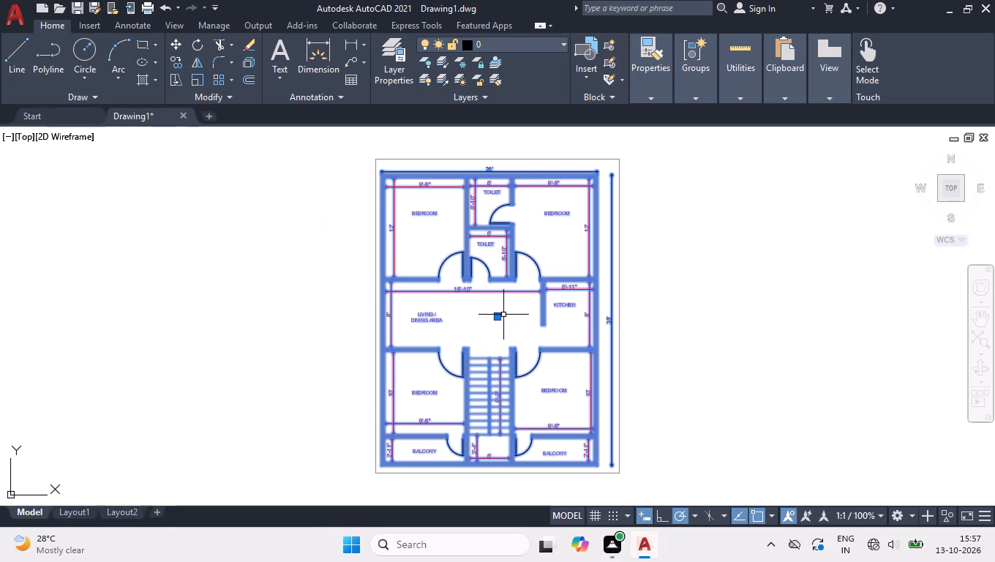
pyautogui.click(498, 319)
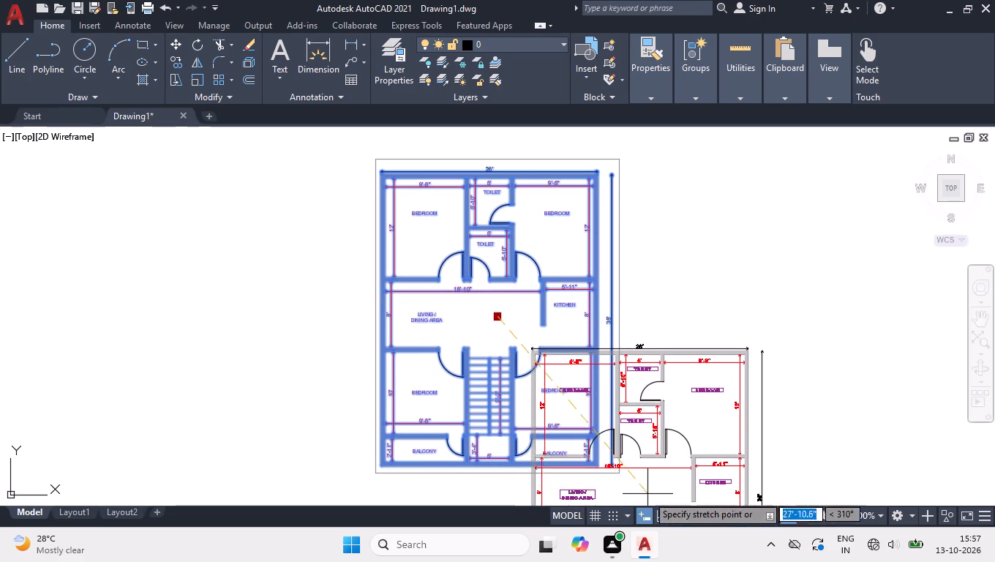
pyautogui.click(665, 518)
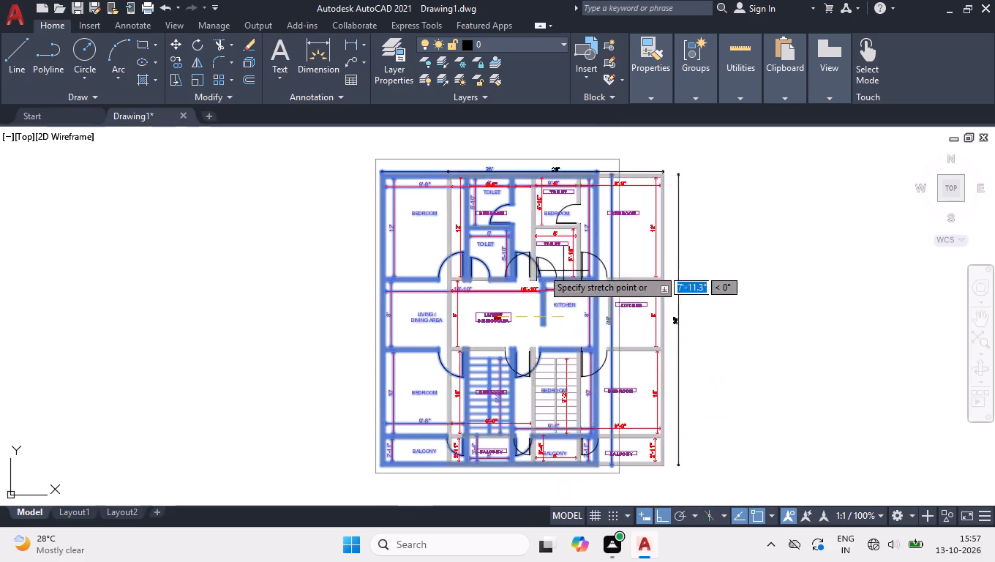
pyautogui.click(291, 298)
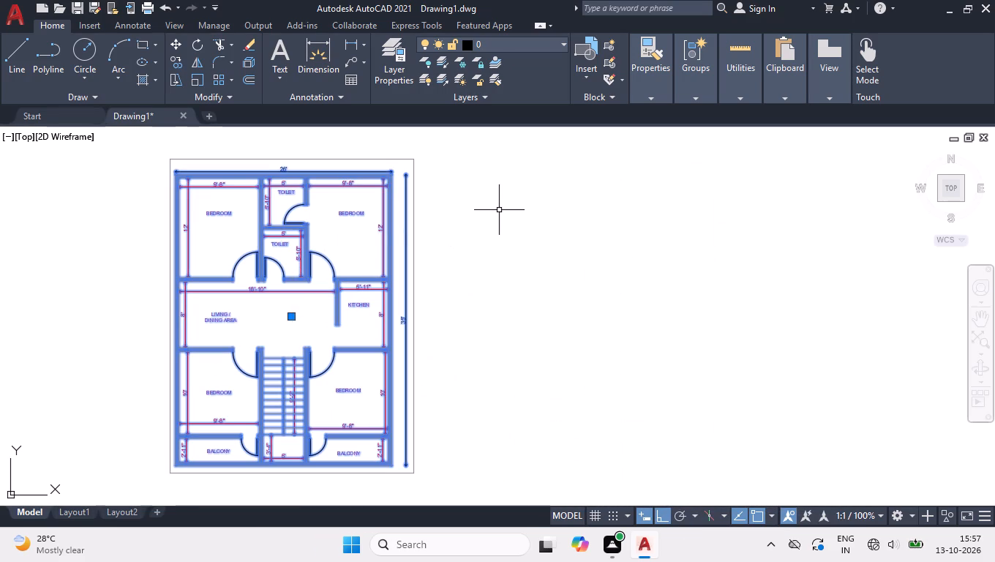
pyautogui.rightClick(542, 208)
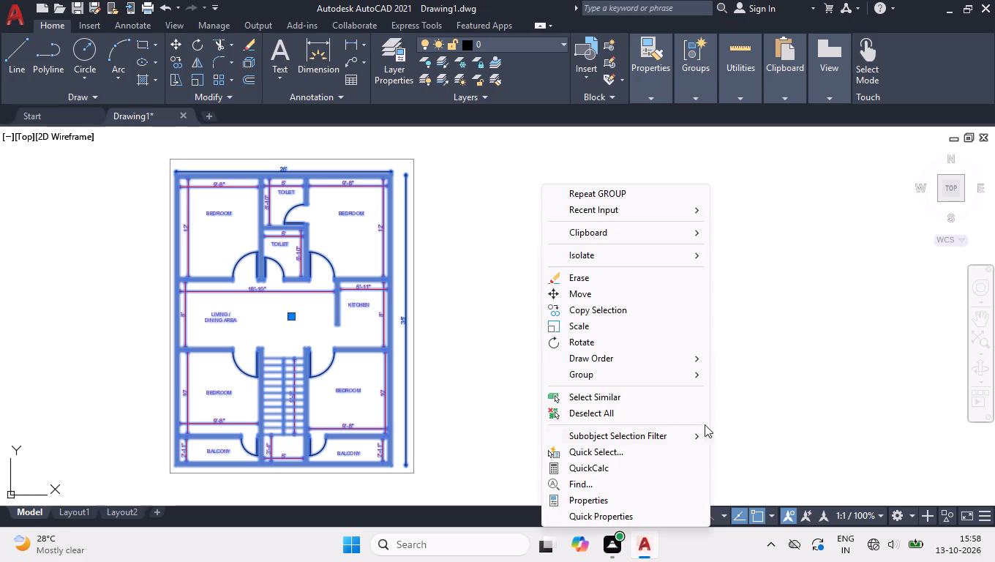
pyautogui.click(663, 421)
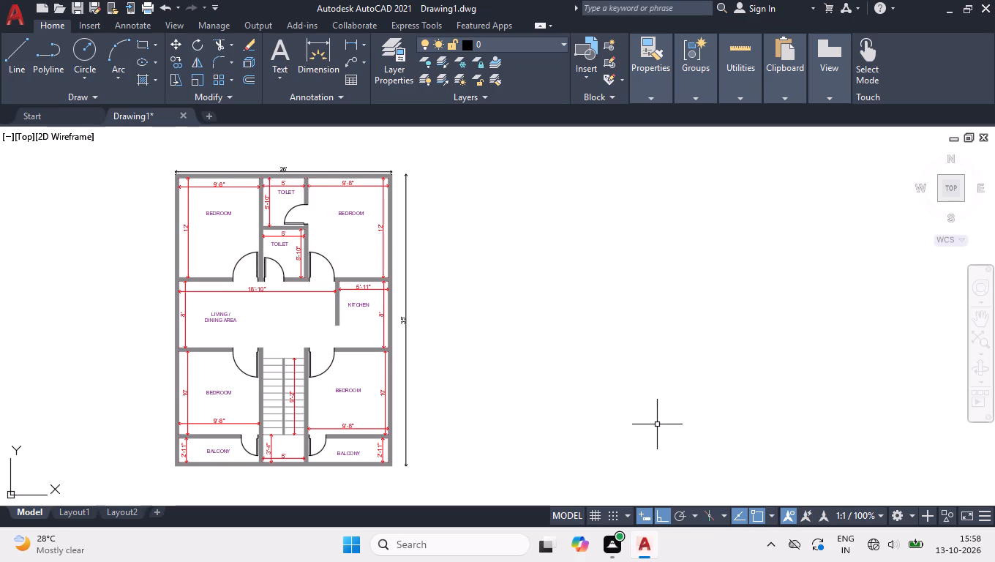
# Draw a closed rectangular outline of lines, 26' wide by 35' high, east of the finished plan and aligned with its south edge.
pyautogui.press('l')
pyautogui.press('Return')
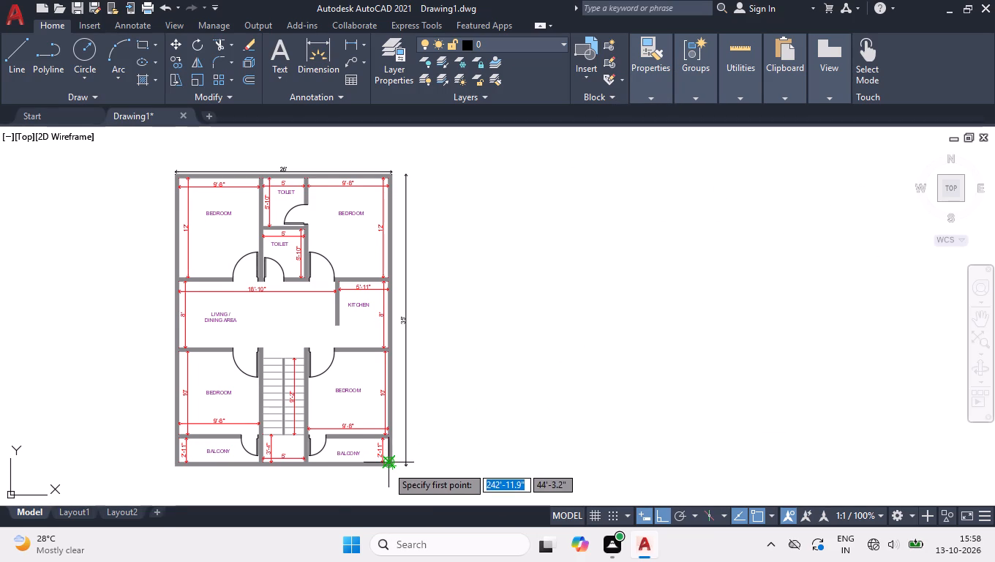
pyautogui.click(486, 468)
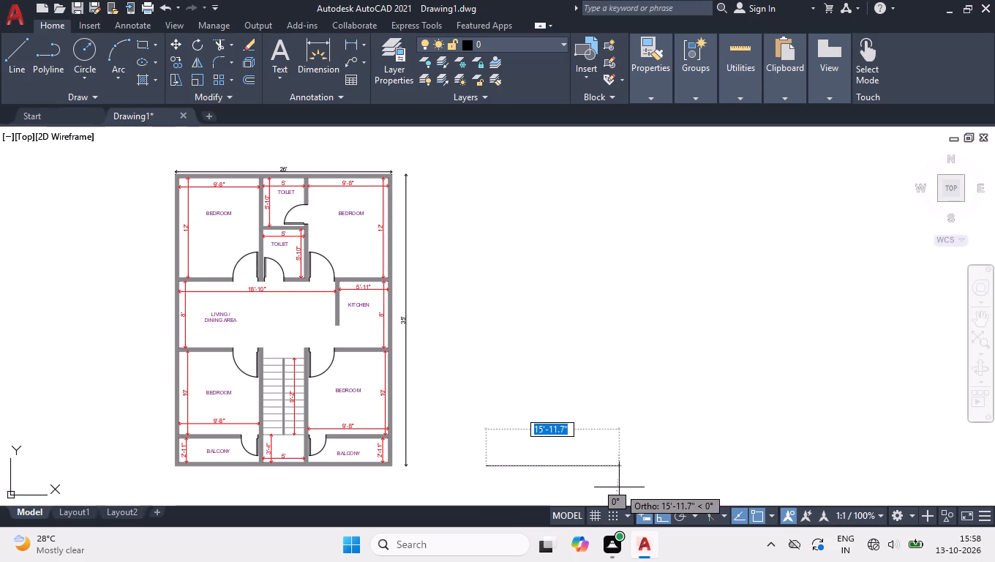
pyautogui.write('26')
pyautogui.press("'")
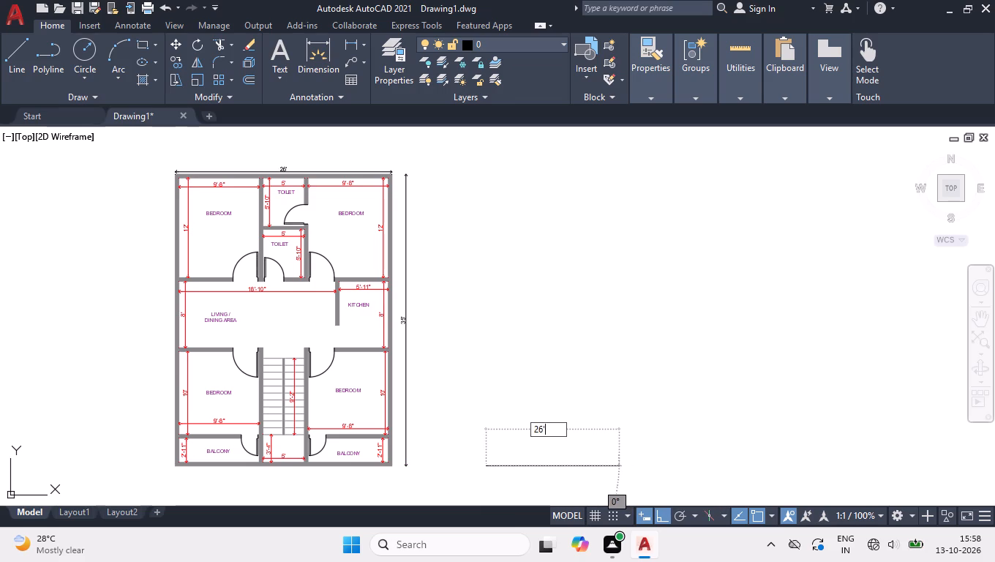
pyautogui.press('Return')
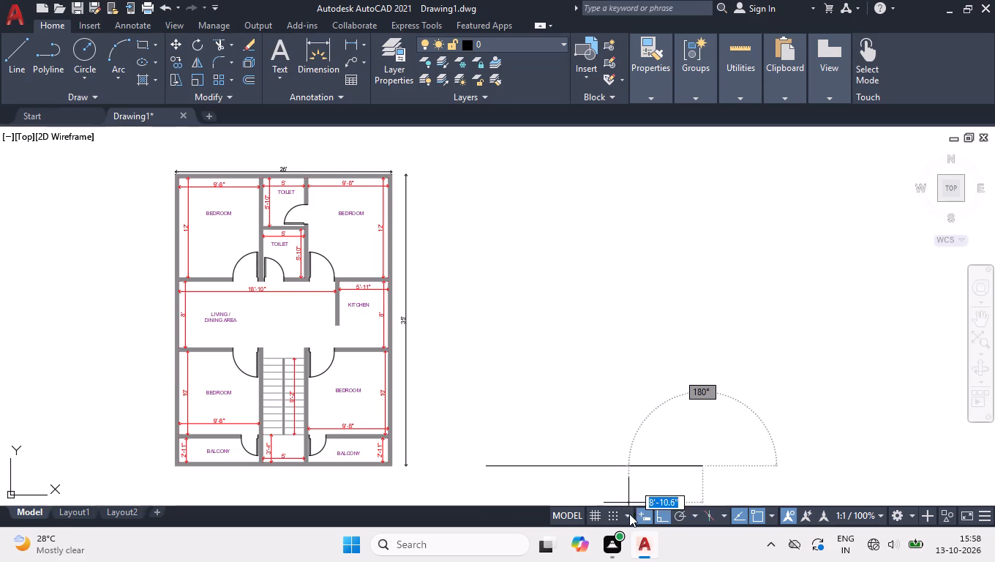
pyautogui.write('35')
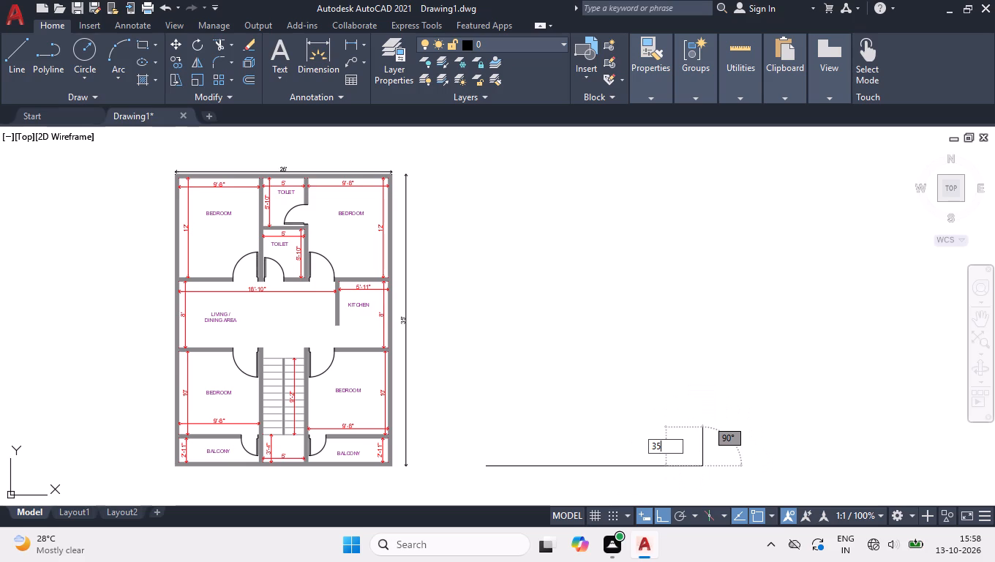
pyautogui.write("'")
pyautogui.press('space')
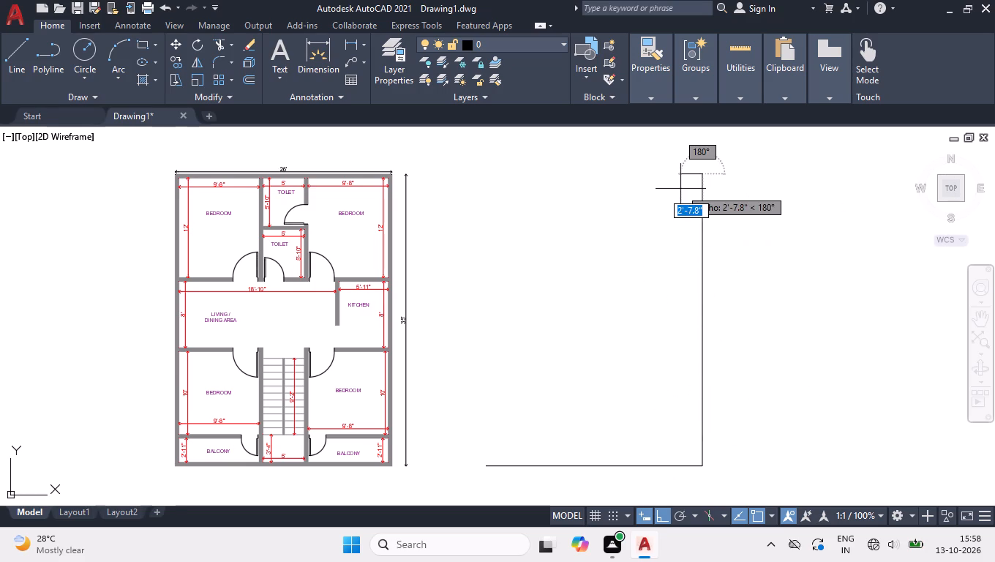
pyautogui.press('2')
pyautogui.press('6')
pyautogui.write("' C")
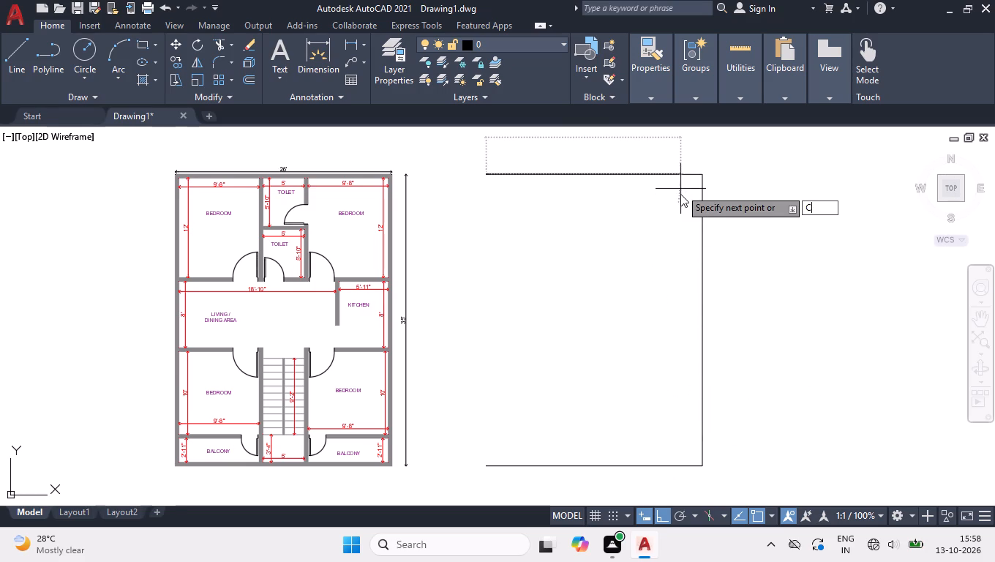
pyautogui.press('space')
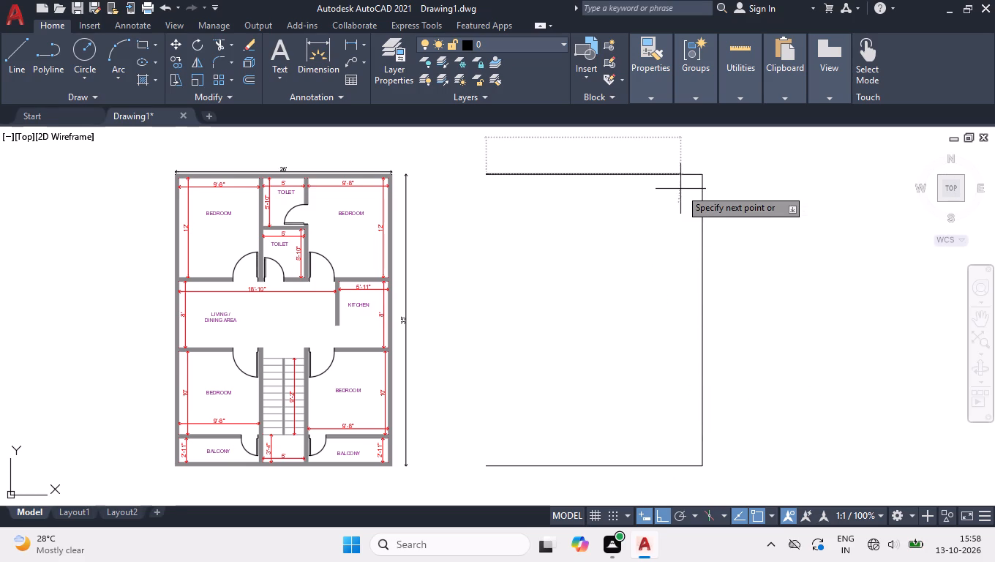
# Join the four lines of the new outline into a single polyline.
pyautogui.click(457, 146)
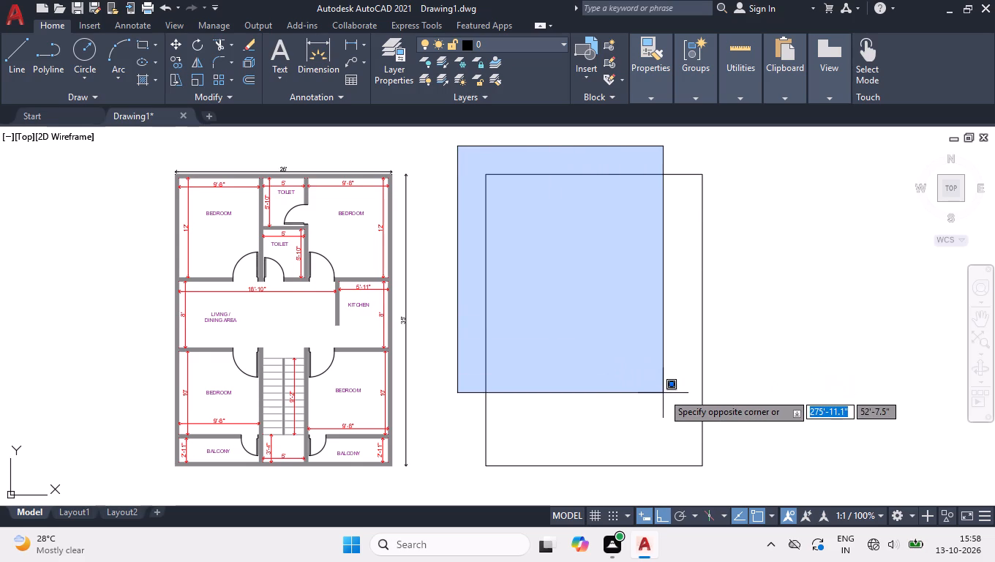
pyautogui.click(721, 487)
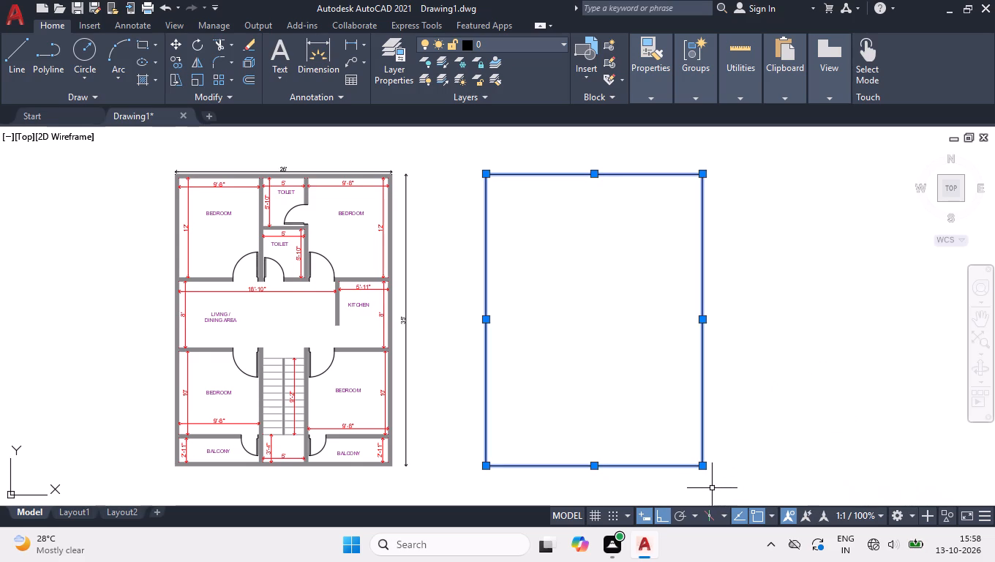
pyautogui.press('j')
pyautogui.press('Return')
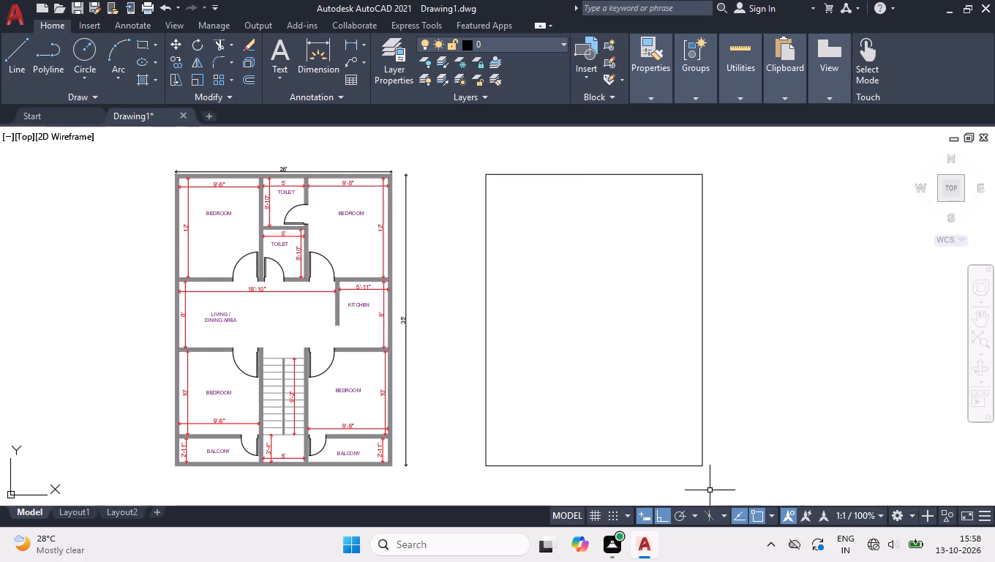
# Offset the joined outline 5" inward to form the exterior wall thickness.
pyautogui.press('p')
pyautogui.press('BackSpace')
pyautogui.write('OFF')
pyautogui.press('Return')
pyautogui.press('5')
pyautogui.press('Return')
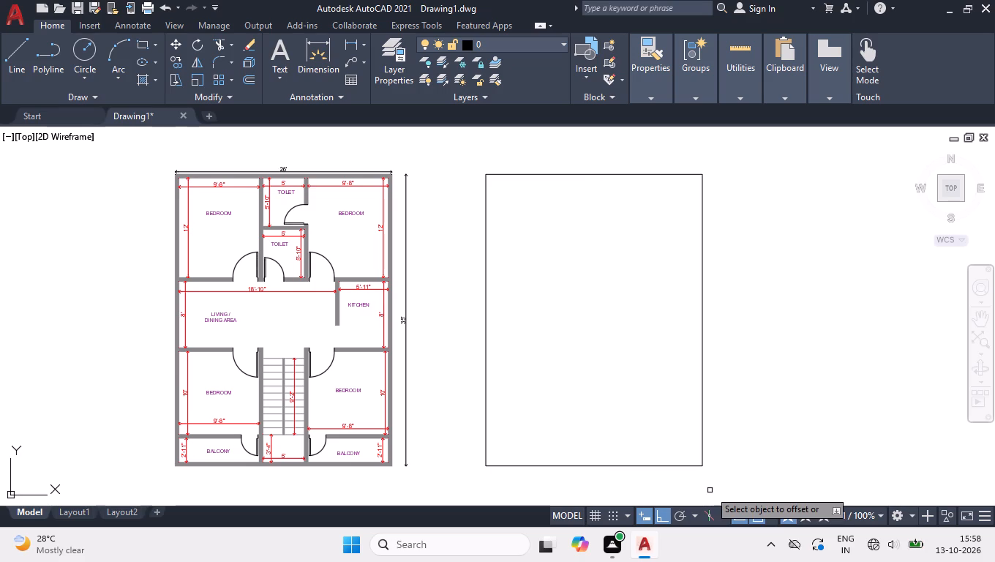
pyautogui.click(625, 464)
pyautogui.click(626, 466)
pyautogui.click(626, 453)
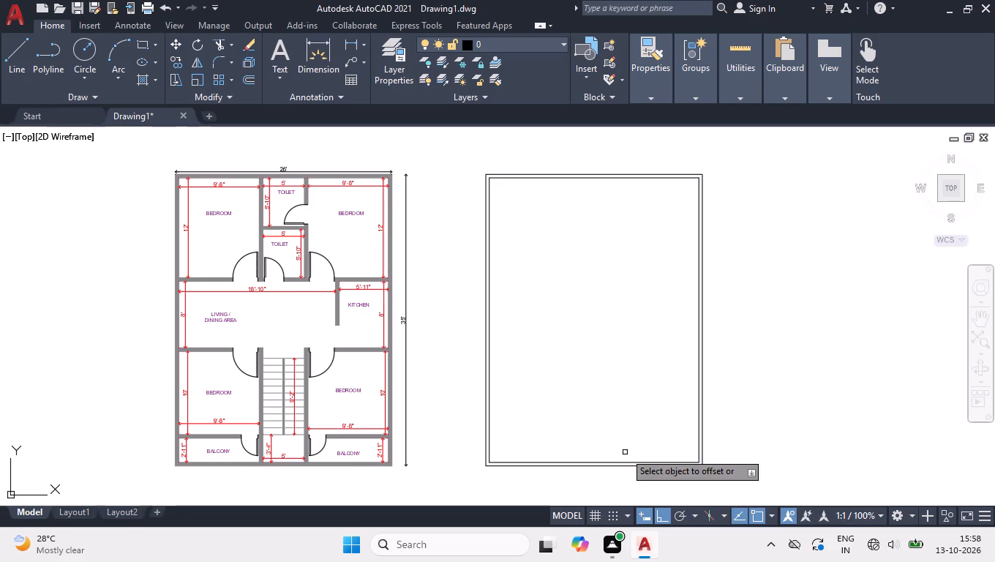
pyautogui.press('space')
# Explode both the outer and inner wall outlines into separate lines.
pyautogui.click(625, 452)
pyautogui.click(612, 480)
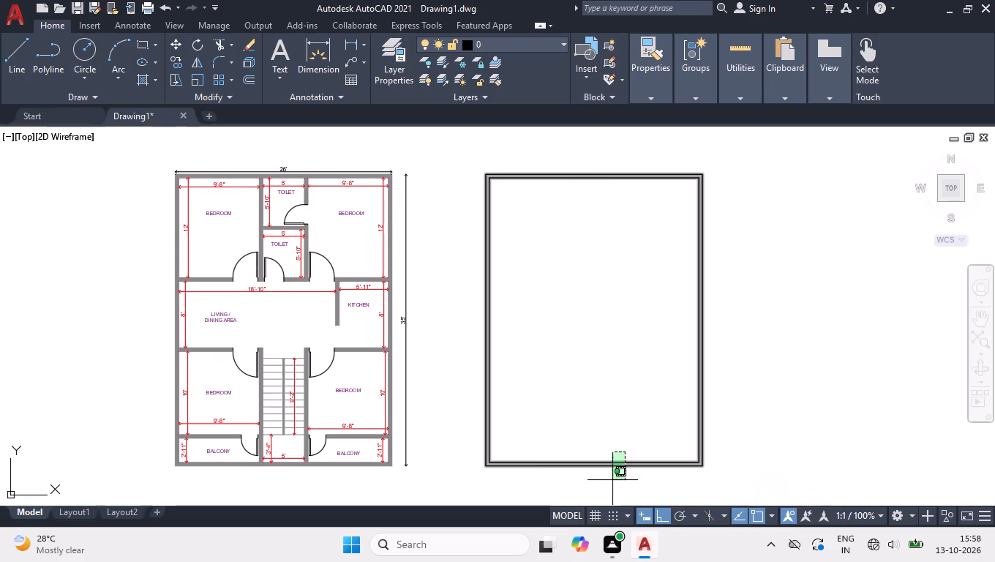
pyautogui.write('EX')
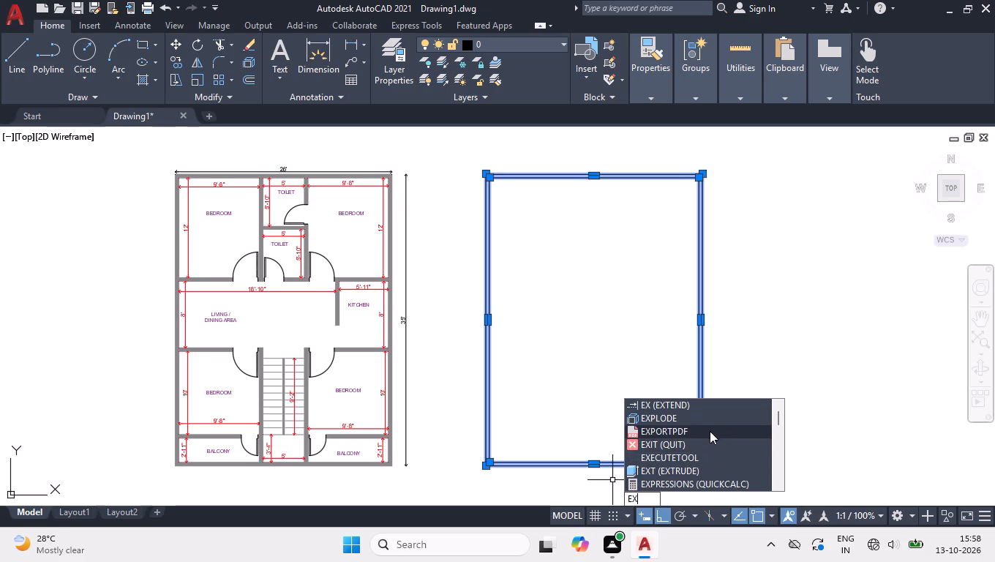
pyautogui.click(701, 418)
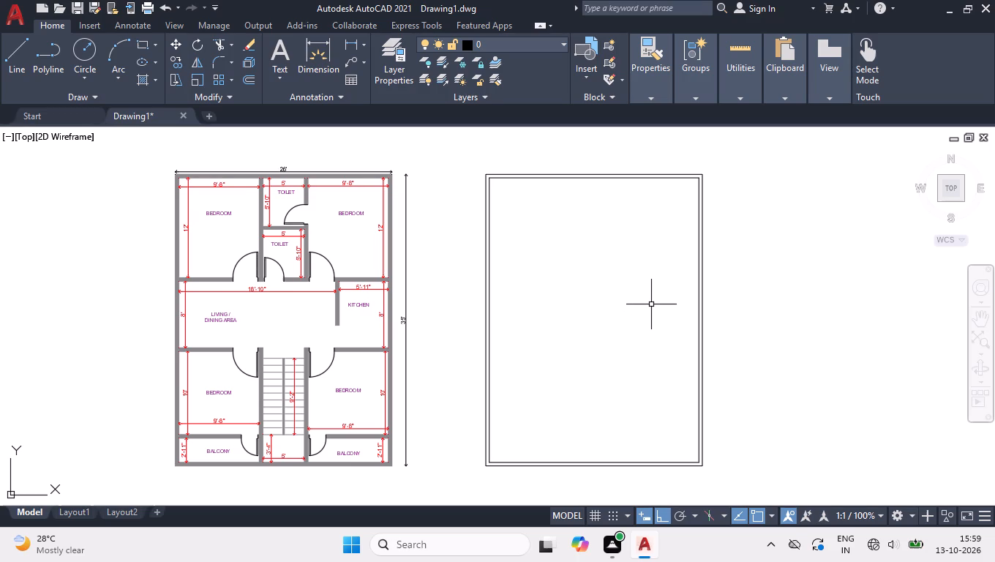
# Offset the inner north wall line 12' south, and offset that new line 5" further south to form the first cross wall.
pyautogui.write('OF')
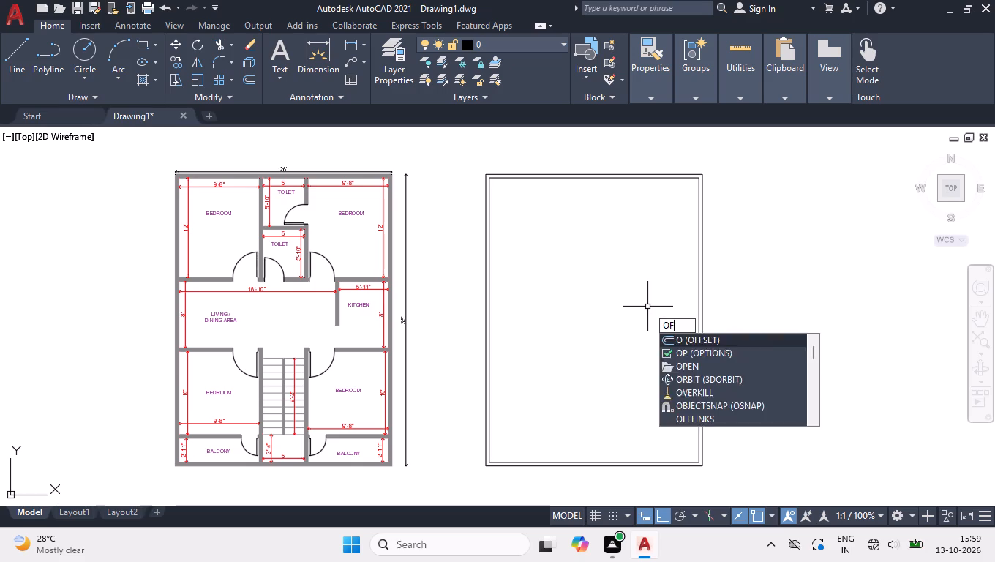
pyautogui.press('Return')
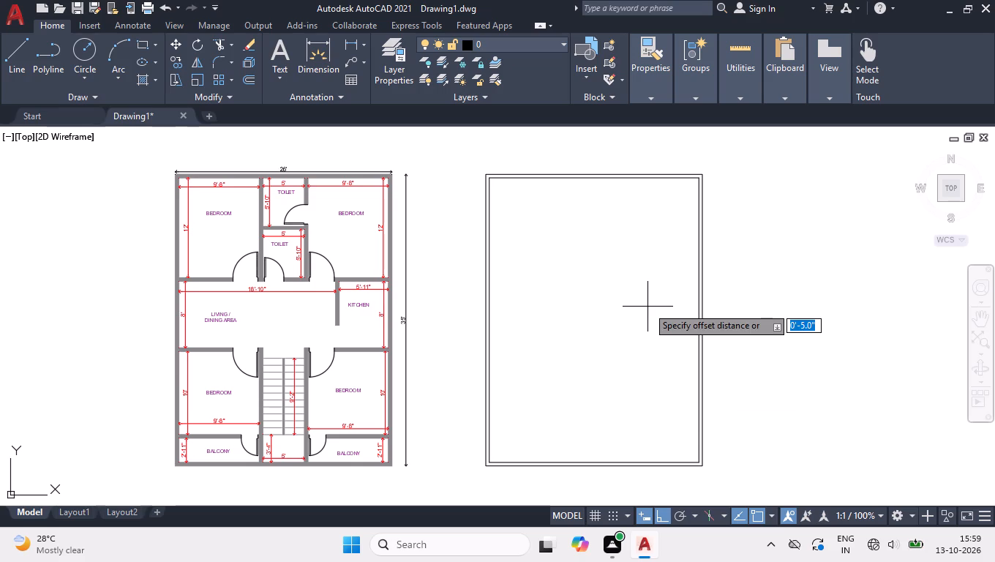
pyautogui.write("12'")
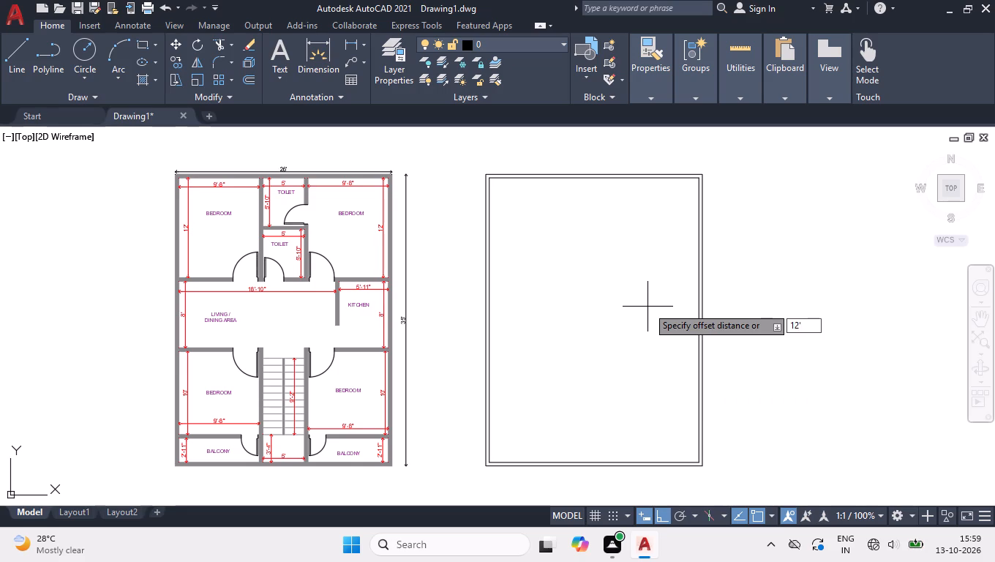
pyautogui.press('Return')
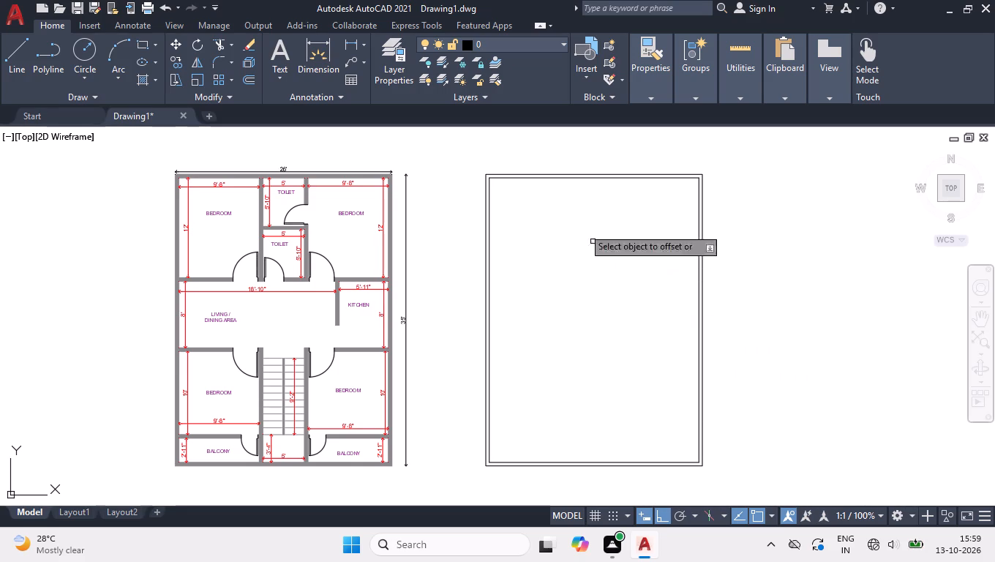
pyautogui.click(555, 179)
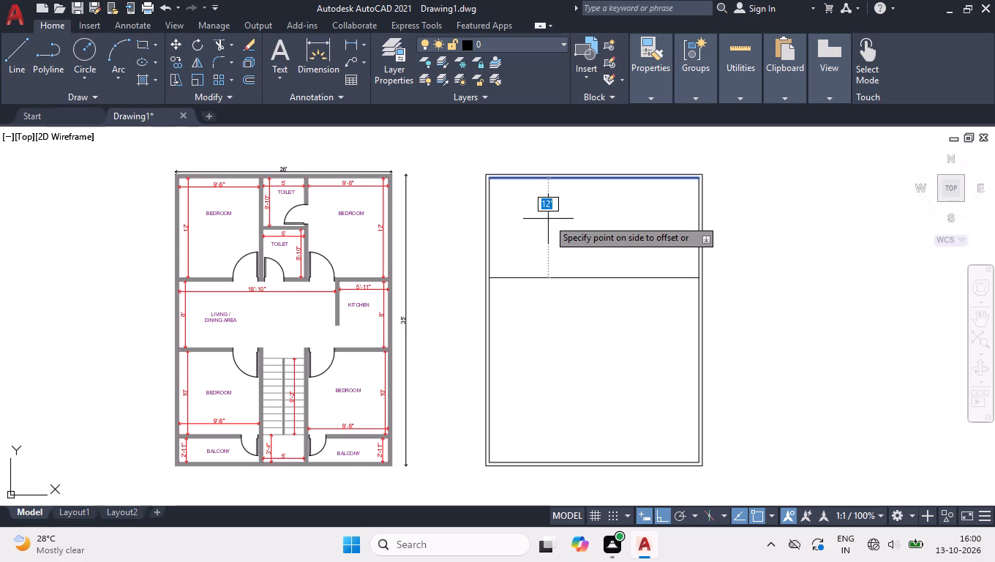
pyautogui.click(548, 219)
pyautogui.click(545, 277)
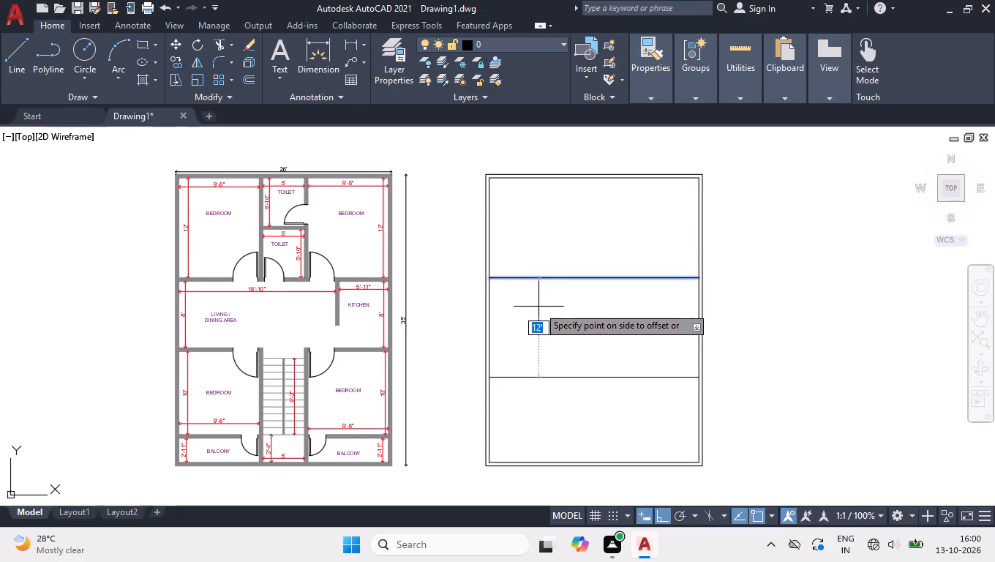
pyautogui.press('5')
pyautogui.press('space')
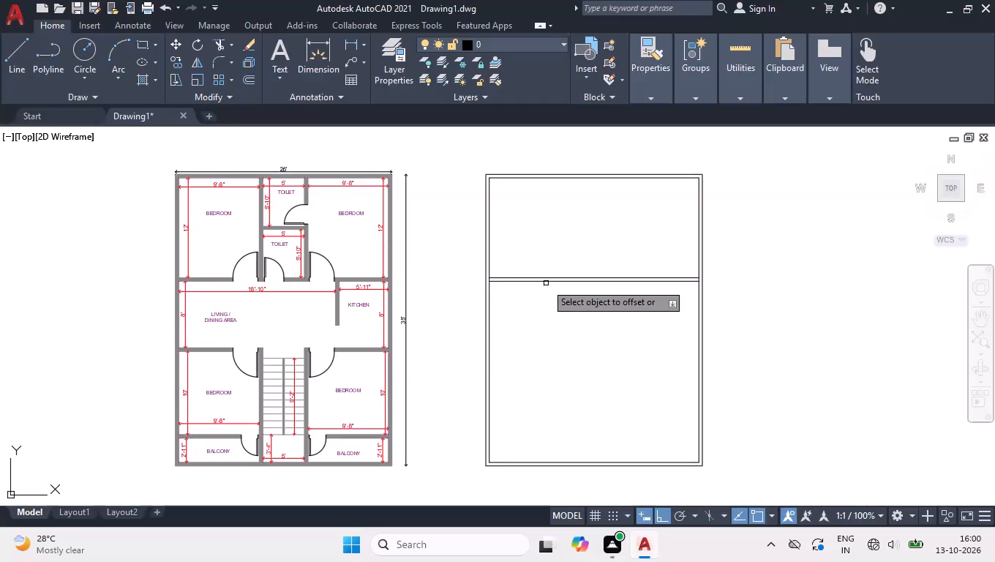
# Offset the first cross wall's lower line 8' south, and offset the result another 5" to form the second cross wall.
pyautogui.click(546, 283)
pyautogui.write("8'")
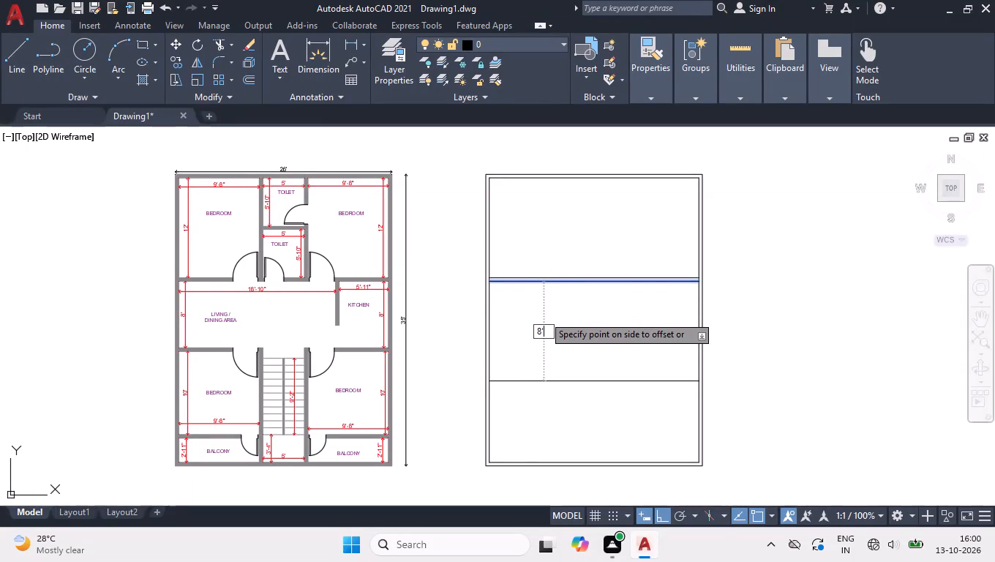
pyautogui.press('Return')
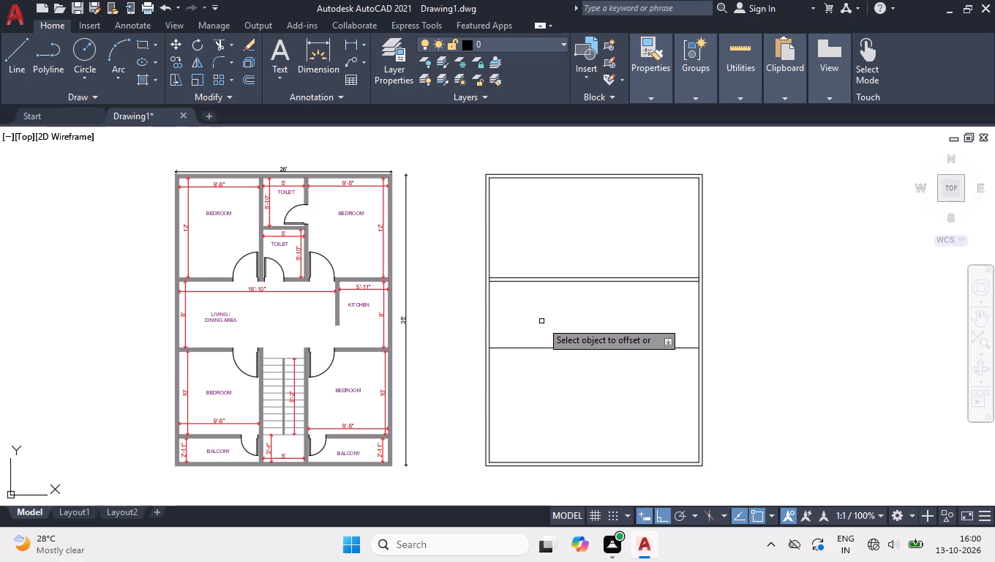
pyautogui.click(527, 348)
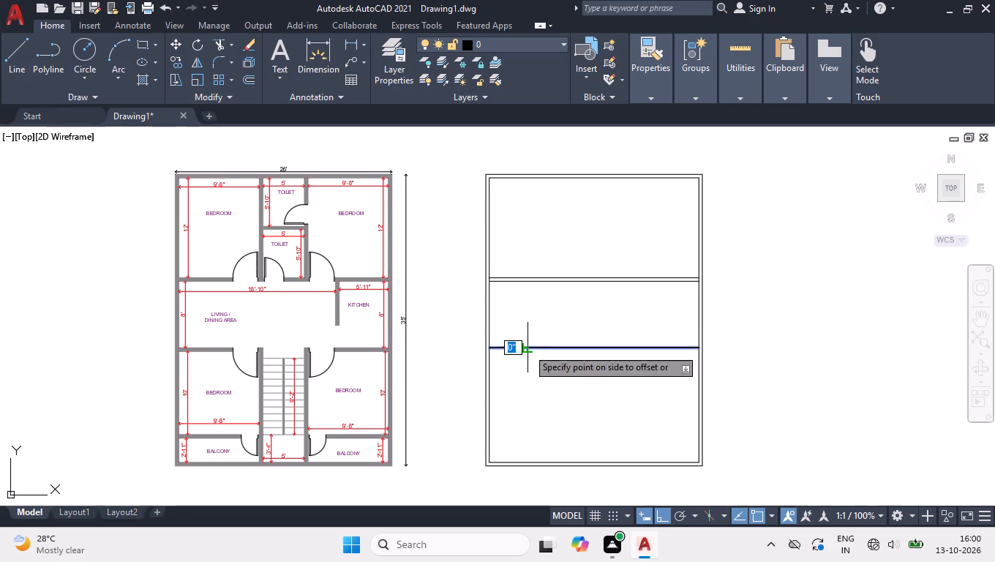
pyautogui.write('5')
pyautogui.press('space')
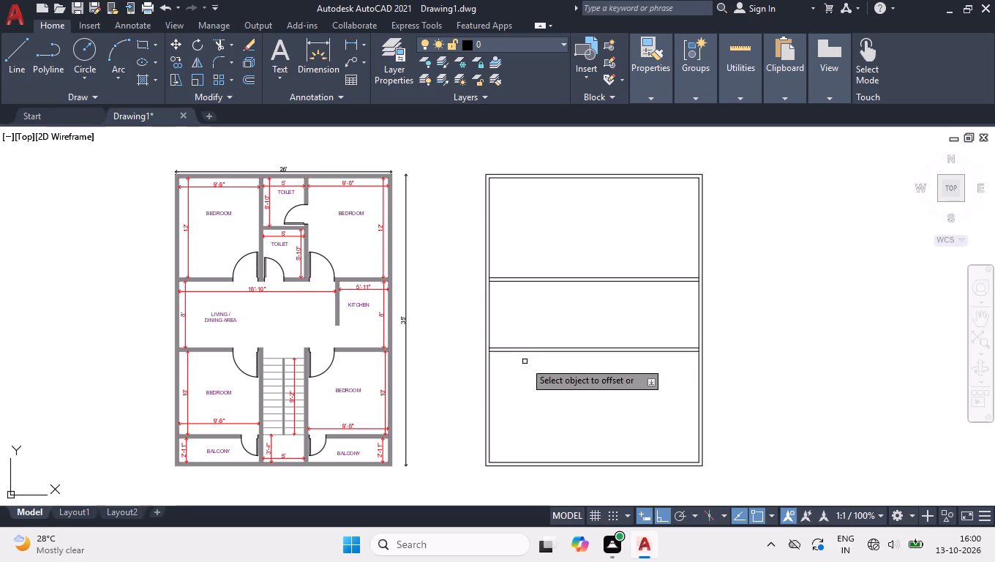
# Offset the second cross wall's lower line 10' south, and offset the result another 5" to form the third cross wall.
pyautogui.click(525, 351)
pyautogui.write("10'")
pyautogui.press('space')
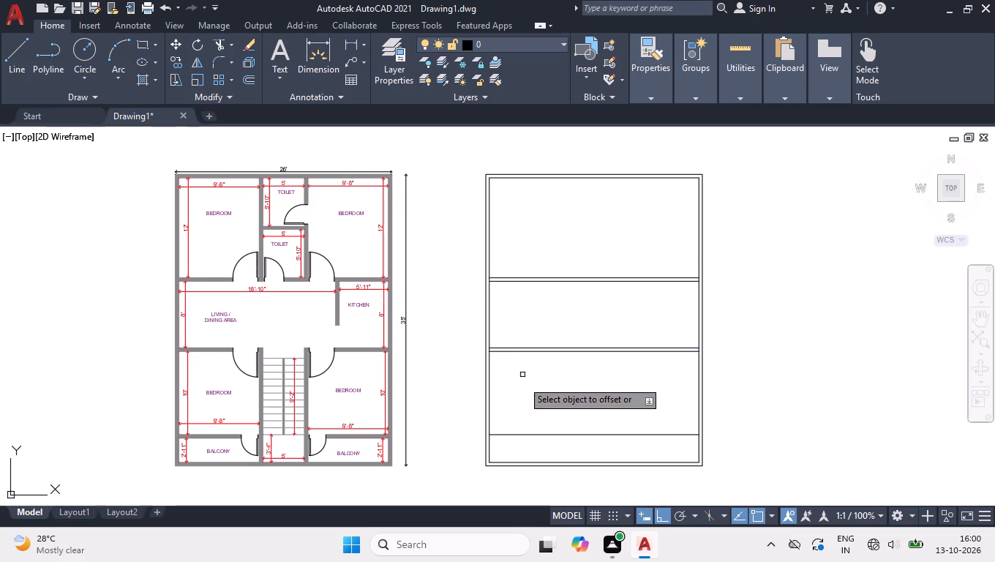
pyautogui.click(532, 435)
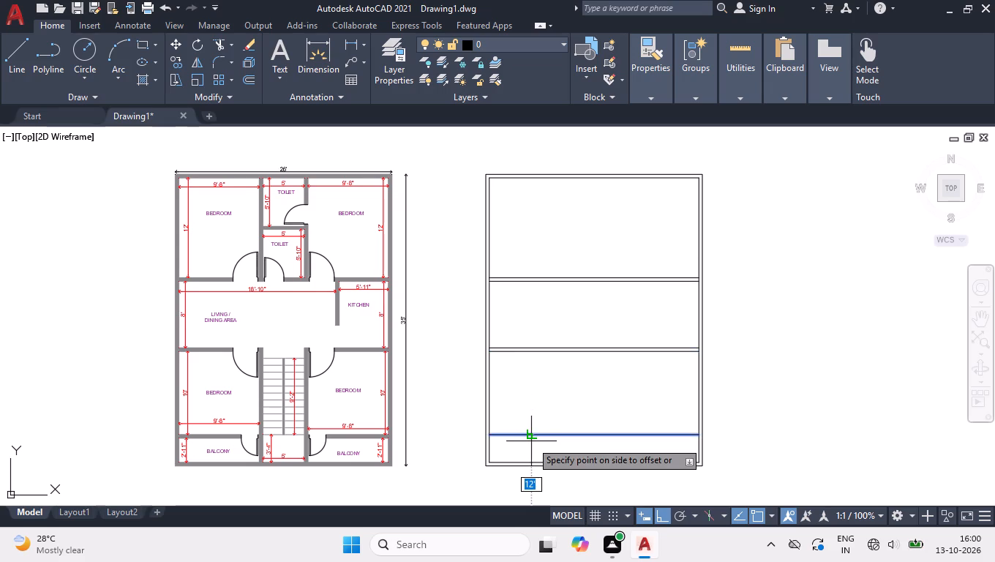
pyautogui.press('5')
pyautogui.press('space')
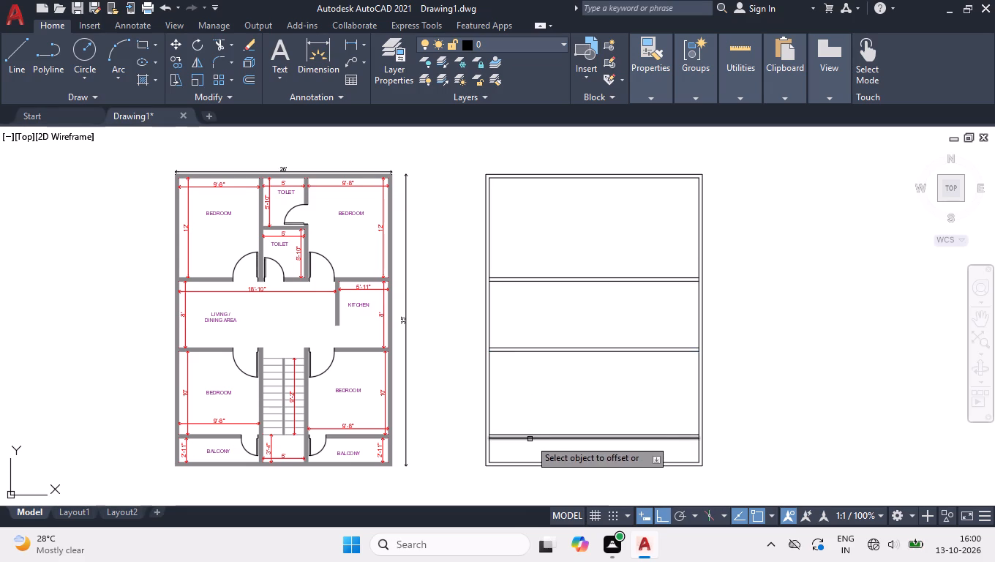
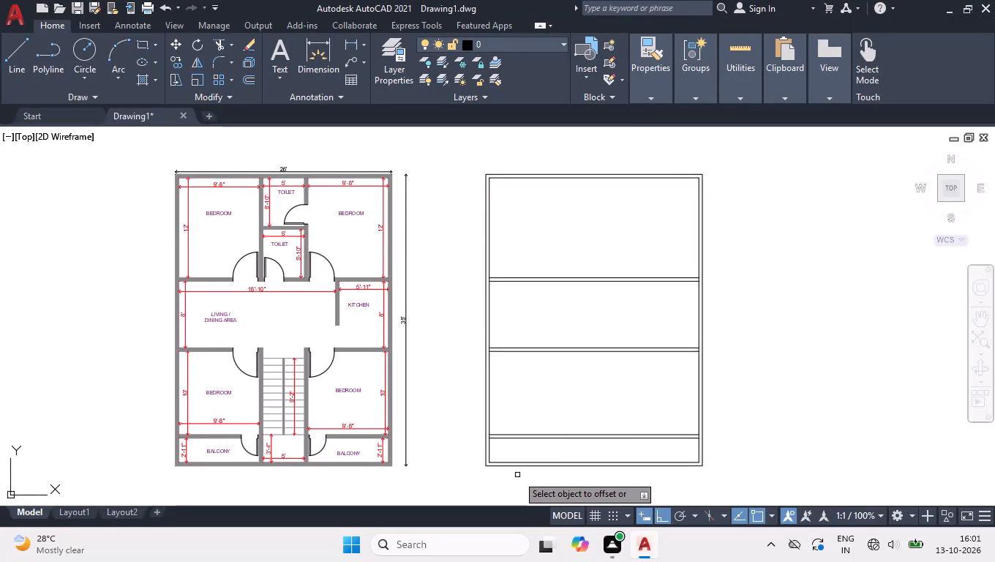
# Offset the blank plan's inner west wall line 9'8" inward, and offset the resulting line 5" east for the wall thickness.
pyautogui.click(490, 310)
pyautogui.write("9'8")
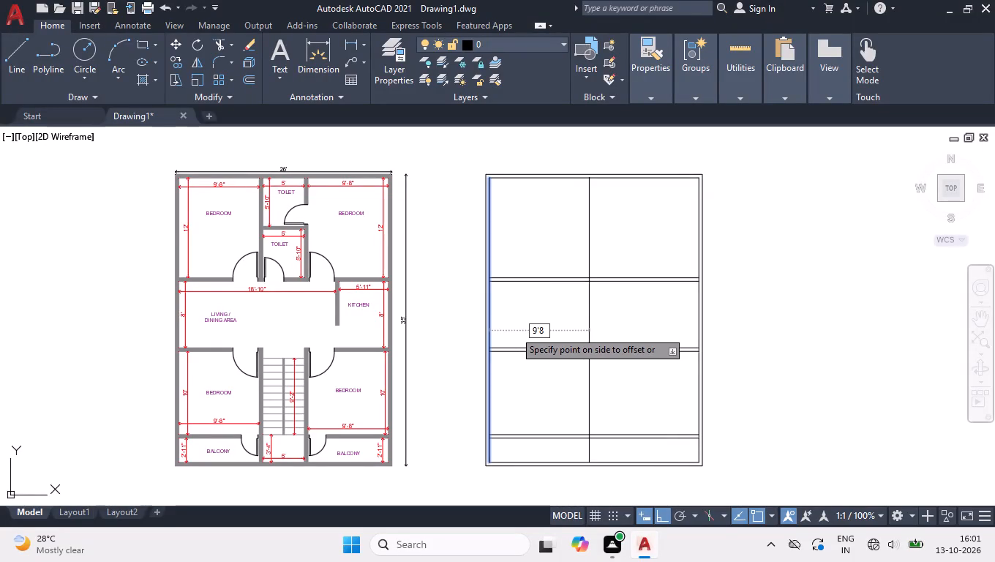
pyautogui.press('Return')
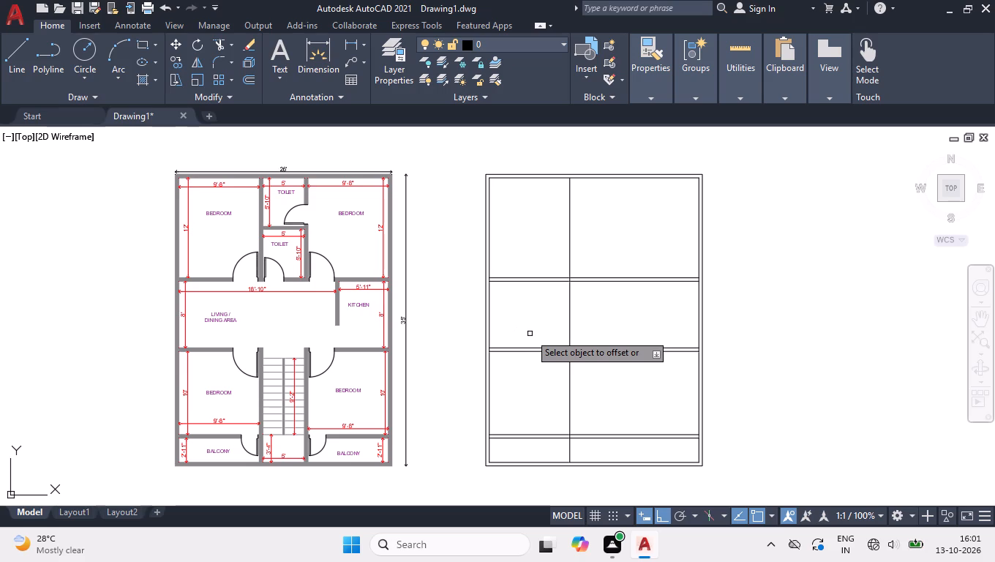
pyautogui.click(568, 323)
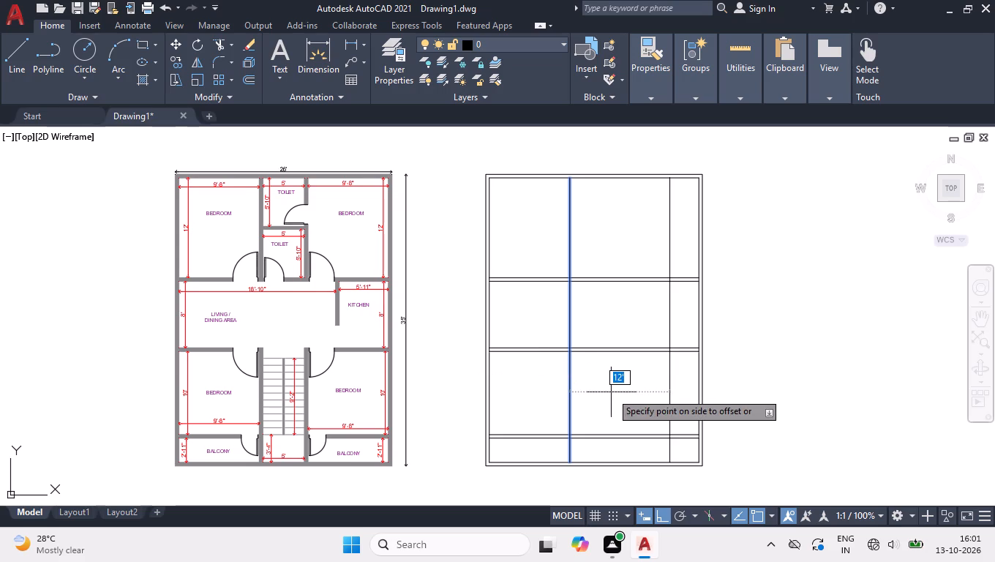
pyautogui.press('5')
pyautogui.press('Return')
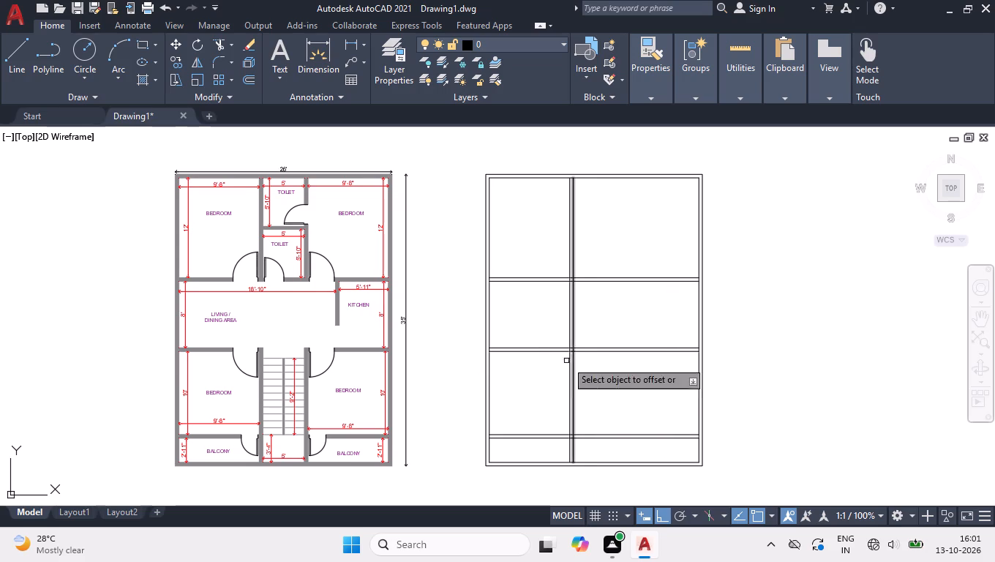
# Offset the new partition's east line 5' east for the toilet and stair width, and offset that line 5" for the wall thickness.
pyautogui.click(574, 319)
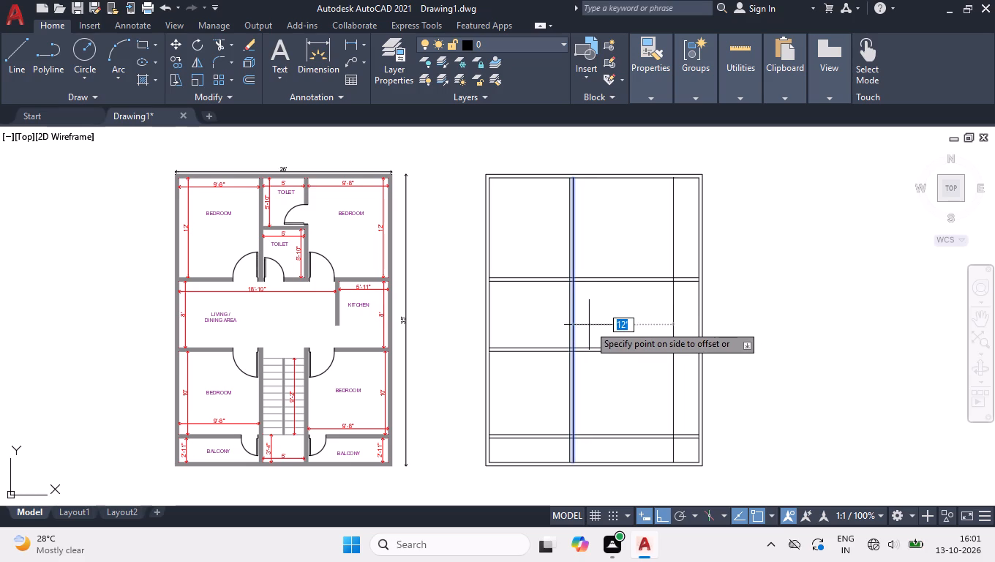
pyautogui.press('5')
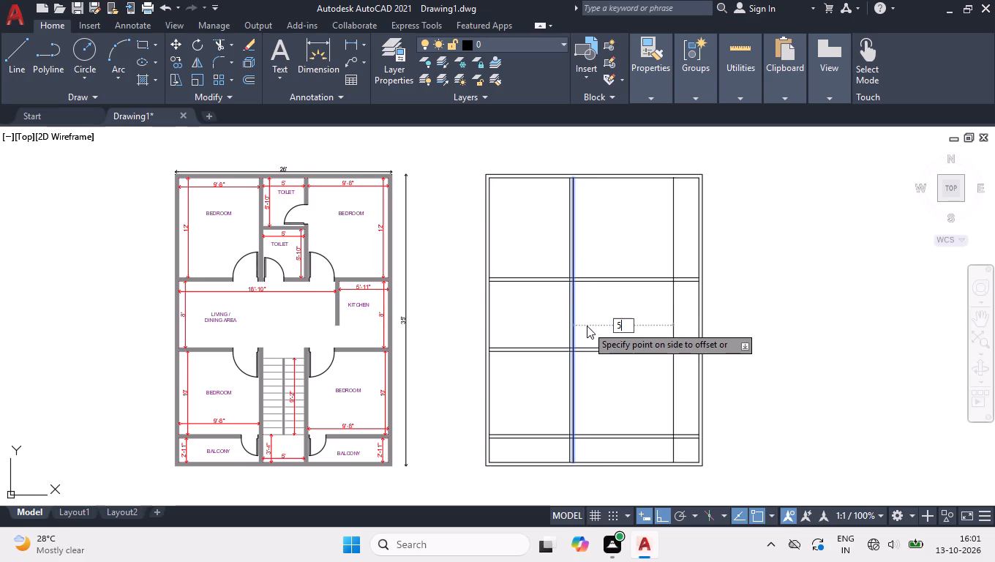
pyautogui.press("'")
pyautogui.press('Return')
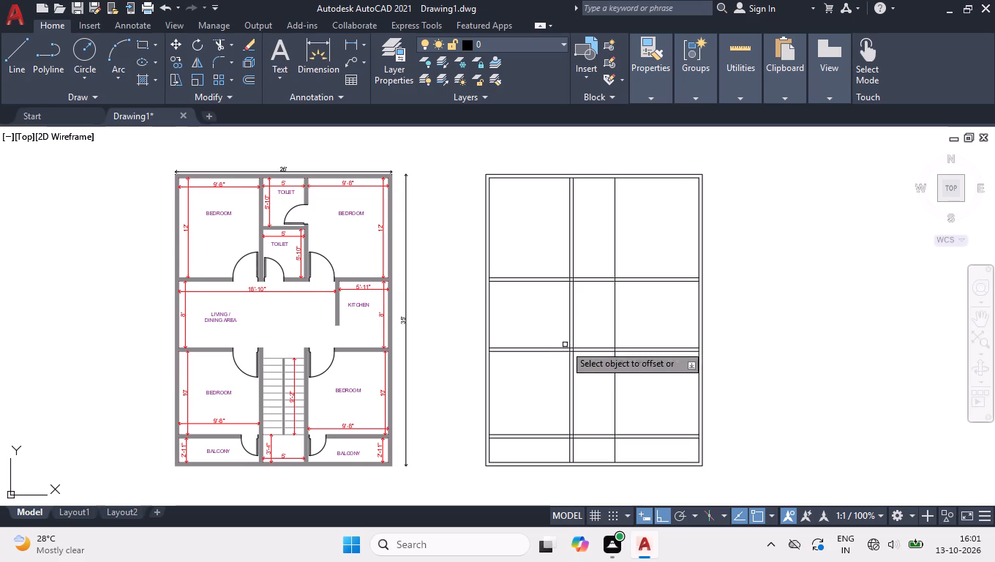
pyautogui.click(615, 321)
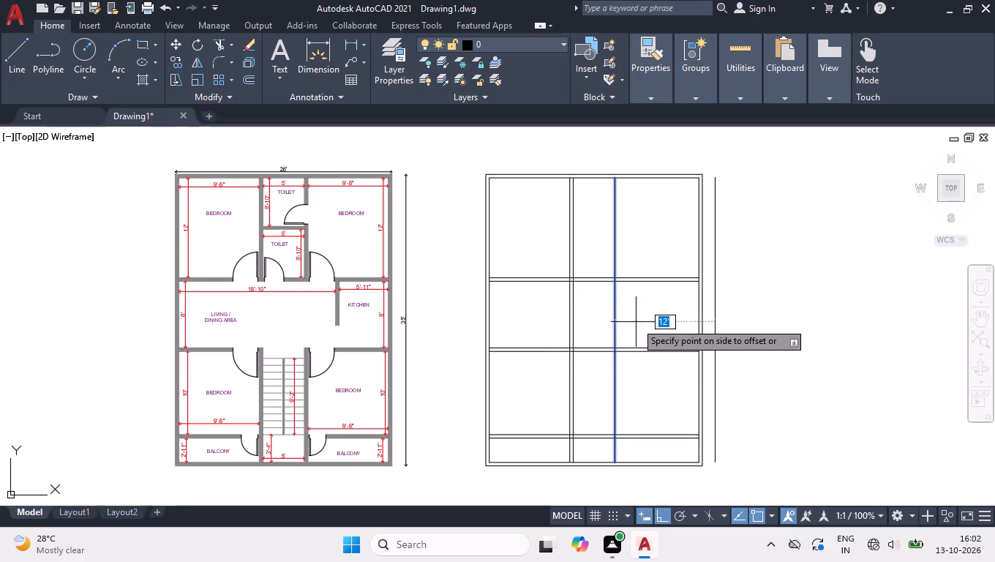
pyautogui.press('5')
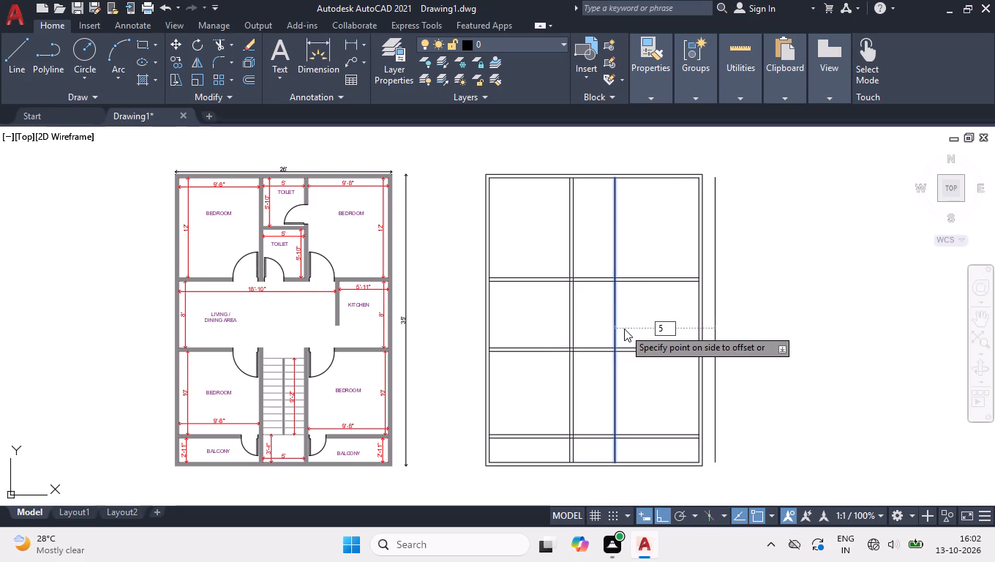
pyautogui.press('Return')
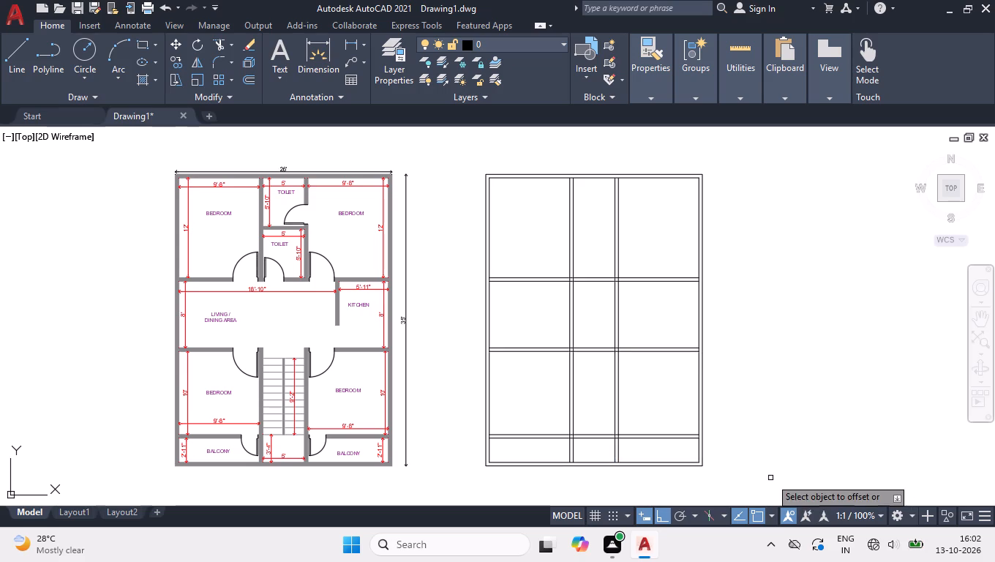
# Offset the inner east wall line 5'11" inward for the kitchen wall, and offset the resulting line 5" west for its thickness.
pyautogui.click(698, 392)
pyautogui.write("5'11")
pyautogui.press('Return')
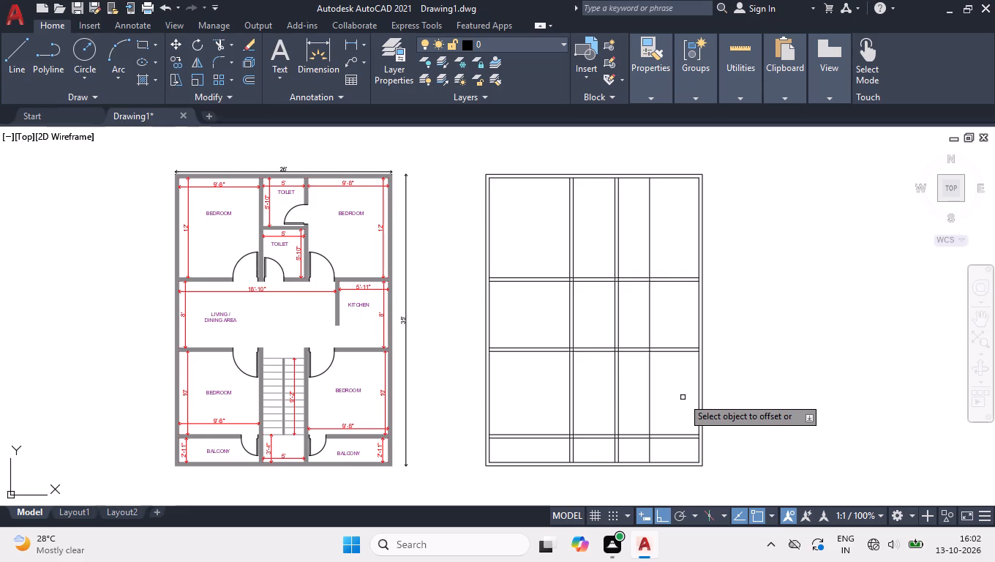
pyautogui.click(650, 372)
pyautogui.write('5')
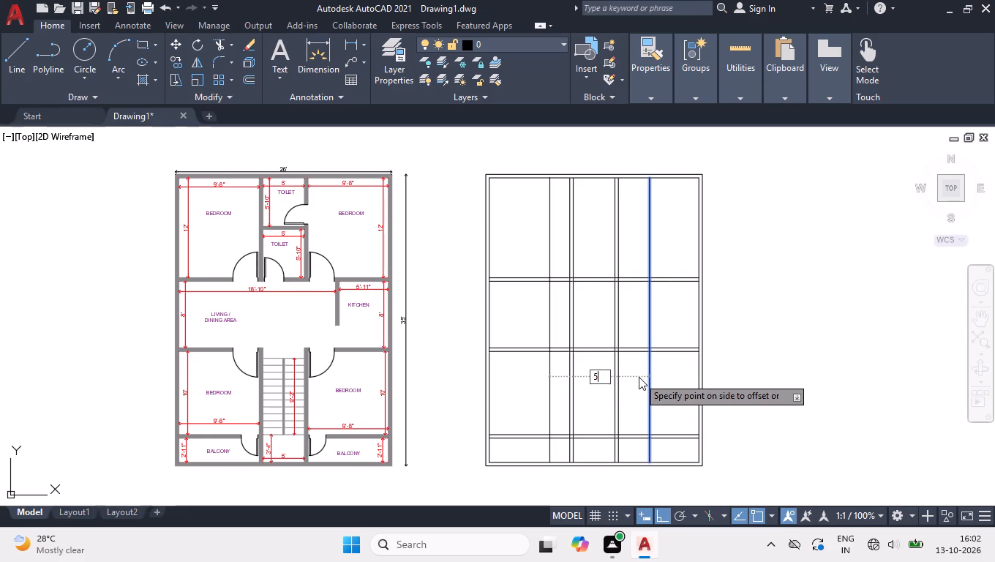
pyautogui.press('space')
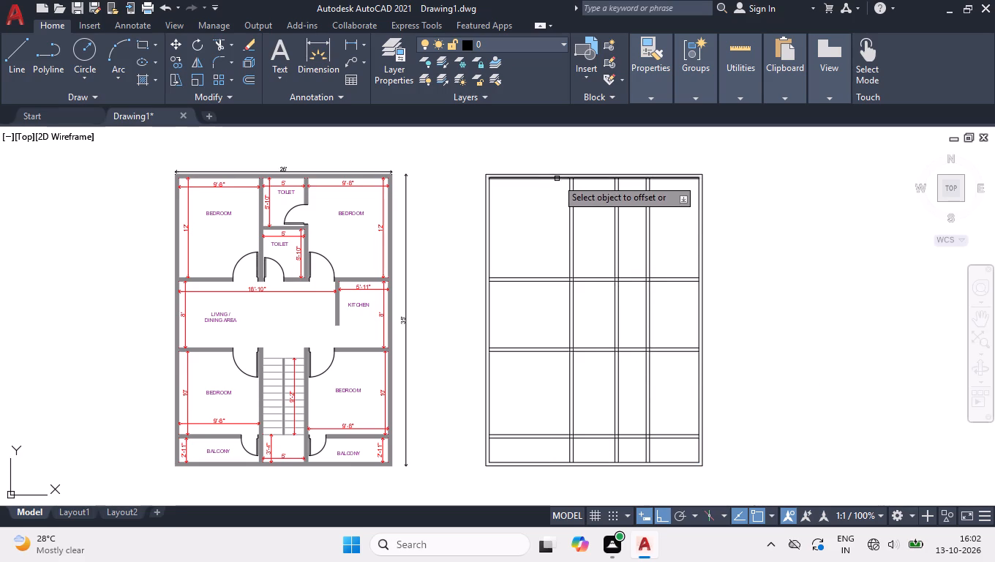
# Offset the inner north wall line 5'10" down for the toilet partition, and offset the resulting line 4" down for its thickness.
pyautogui.click(557, 178)
pyautogui.press('5')
pyautogui.write("'10")
pyautogui.press('Return')
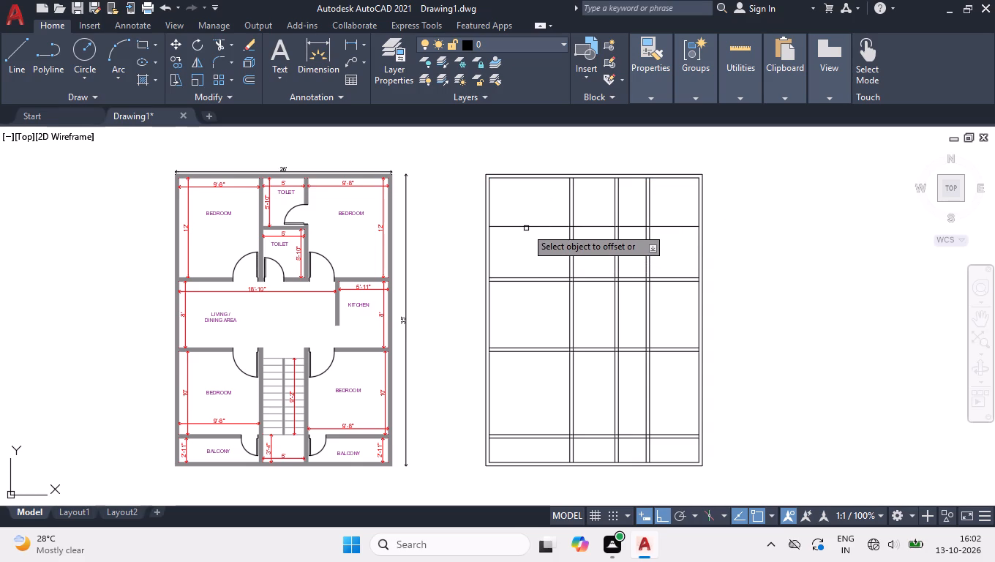
pyautogui.click(526, 228)
pyautogui.press('4')
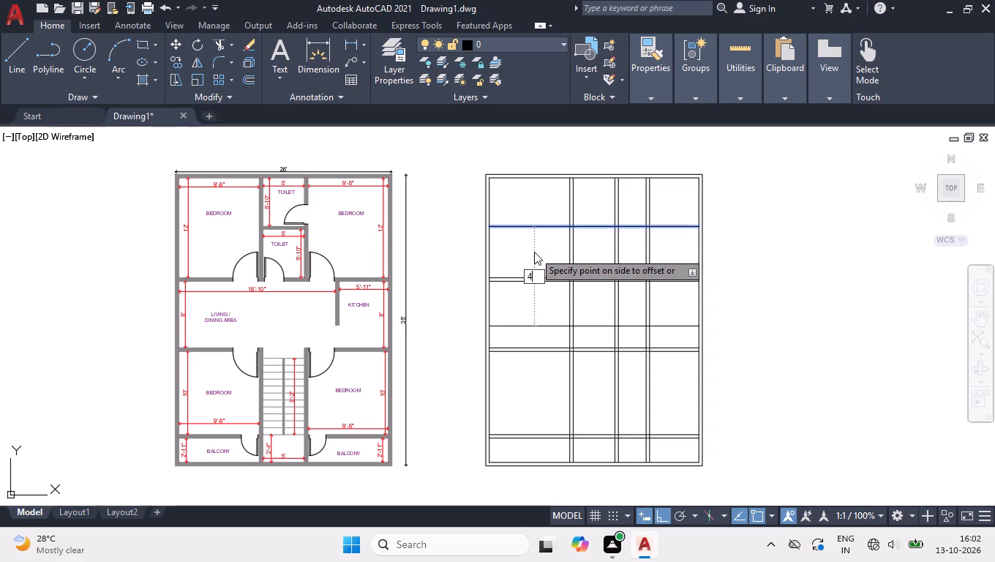
pyautogui.press('space')
pyautogui.press('space')
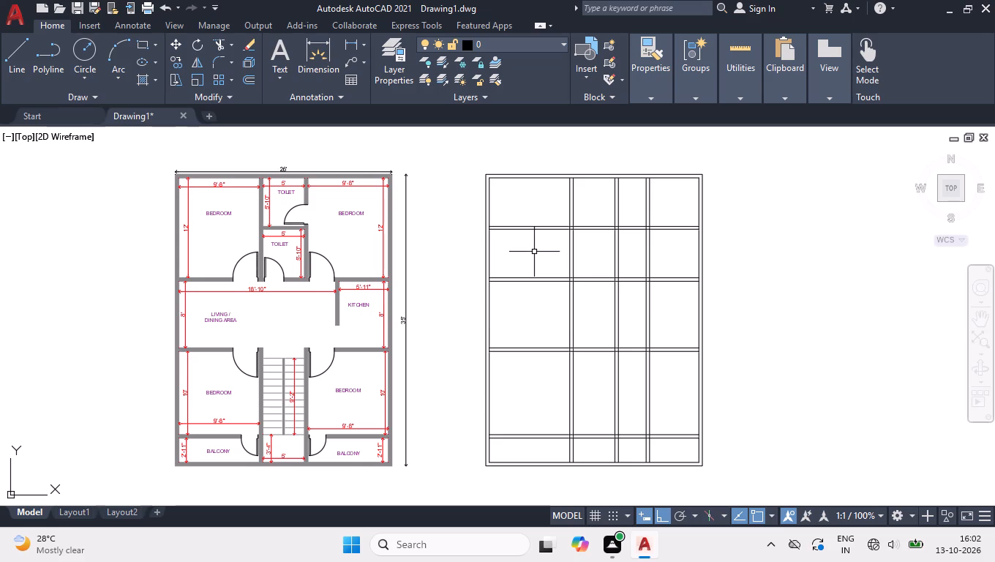
# Trim the kitchen and toilet wall lines crossing the two upper bedrooms, and the vertical partition lines crossing the living area.
pyautogui.write('TR')
pyautogui.press('space')
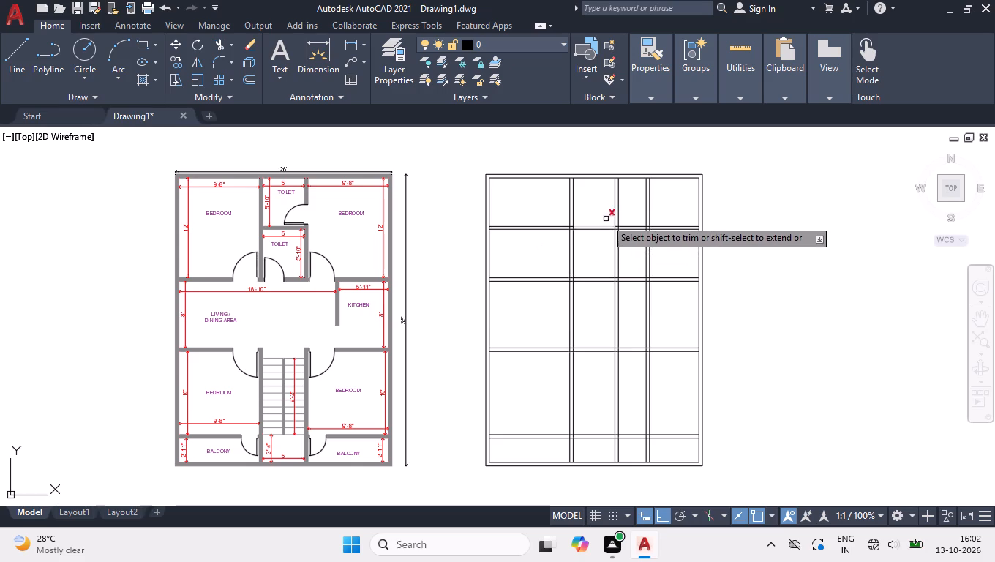
pyautogui.moveTo(640, 209); pyautogui.dragTo(646, 238)
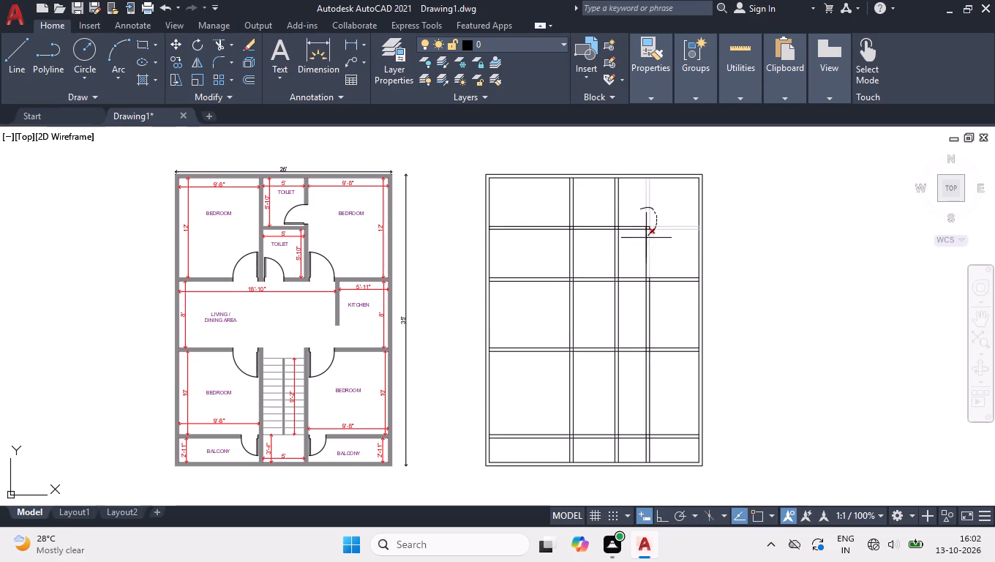
pyautogui.moveTo(646, 238); pyautogui.dragTo(643, 217)
pyautogui.click(545, 241)
pyautogui.click(521, 213)
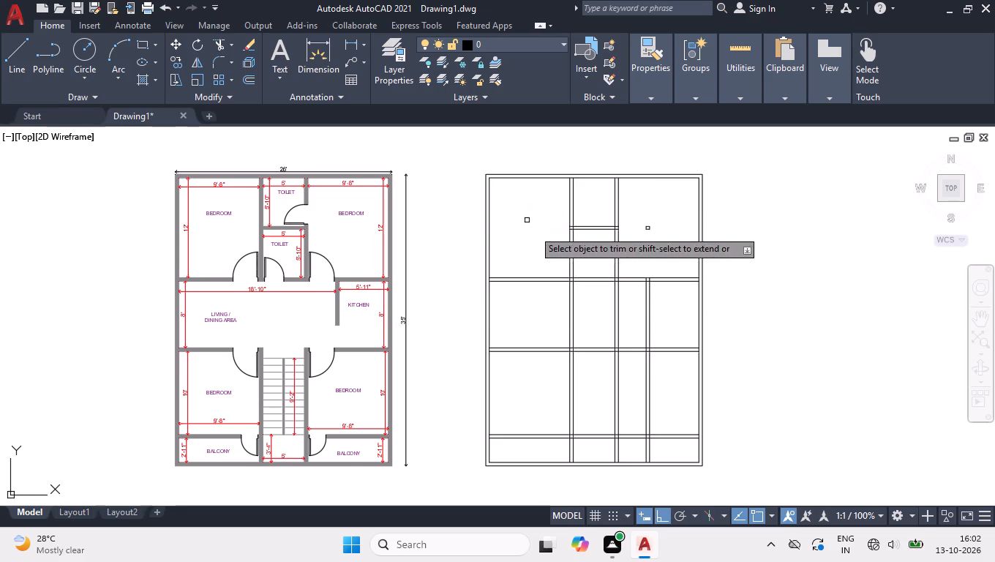
pyautogui.moveTo(623, 312); pyautogui.dragTo(613, 311)
pyautogui.click(560, 311)
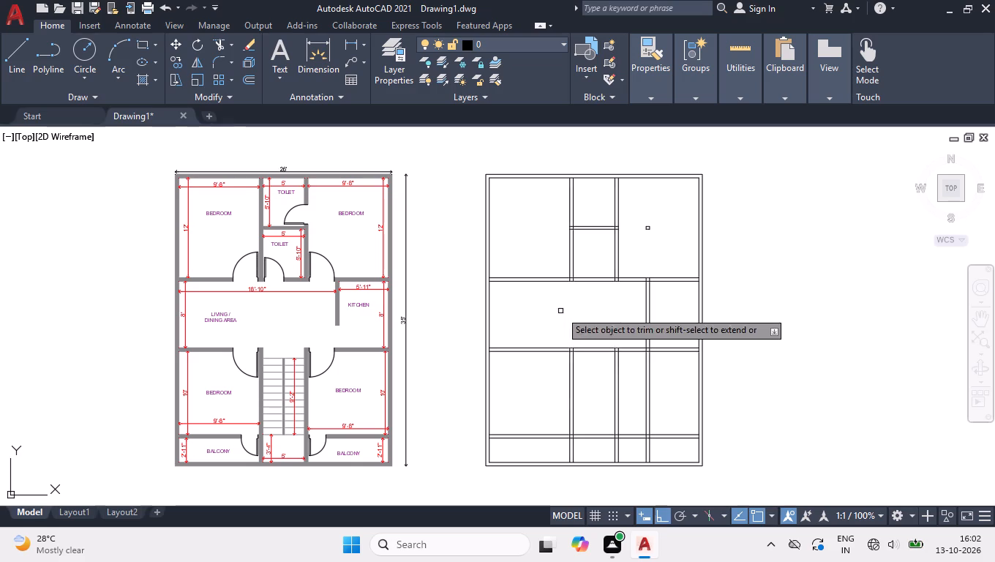
# Trim the kitchen wall lines crossing the lower east bedroom and balcony, and the horizontal wall lines crossing the stair opening.
pyautogui.click(637, 390)
pyautogui.click(656, 400)
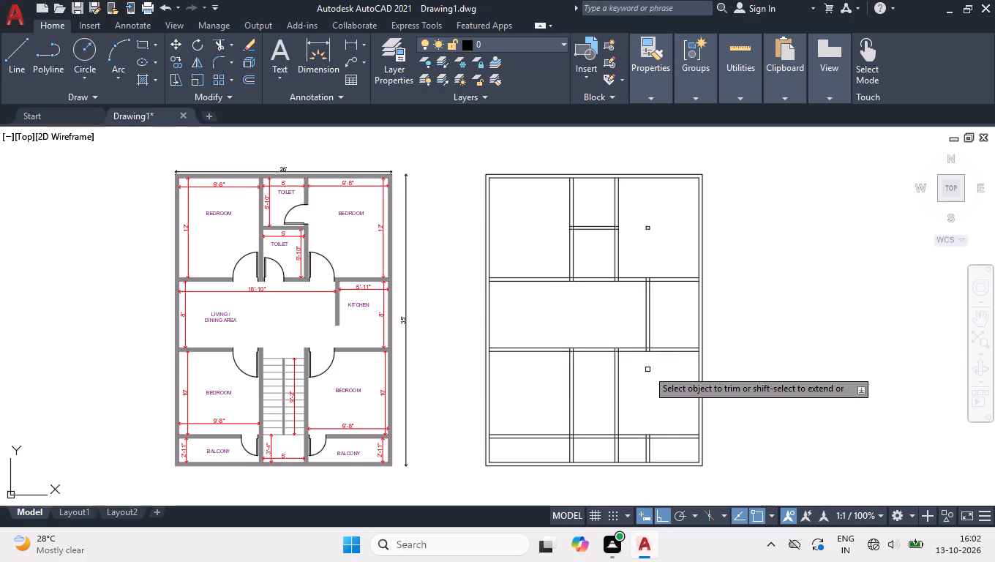
pyautogui.click(615, 330)
pyautogui.click(593, 369)
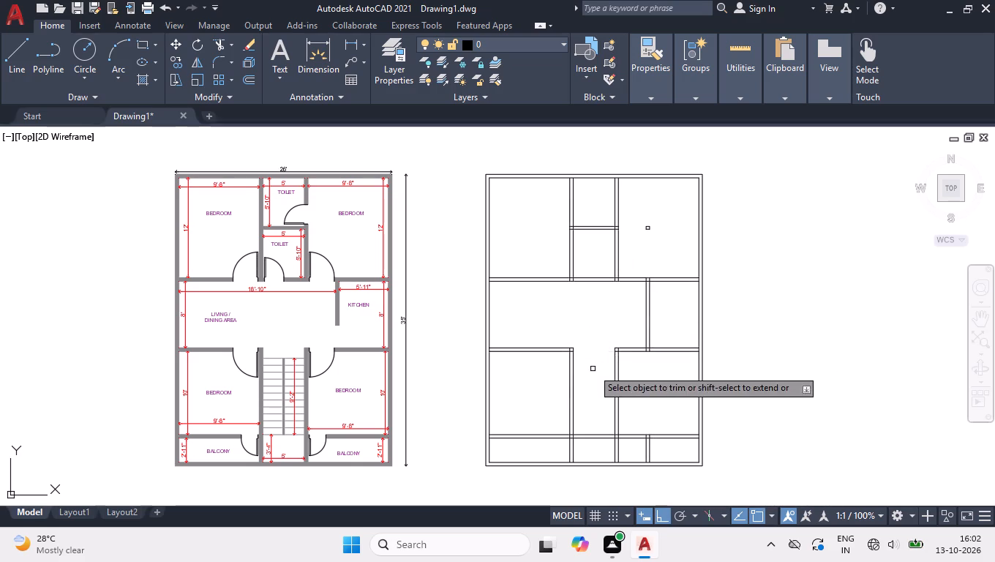
pyautogui.click(604, 440)
pyautogui.click(640, 454)
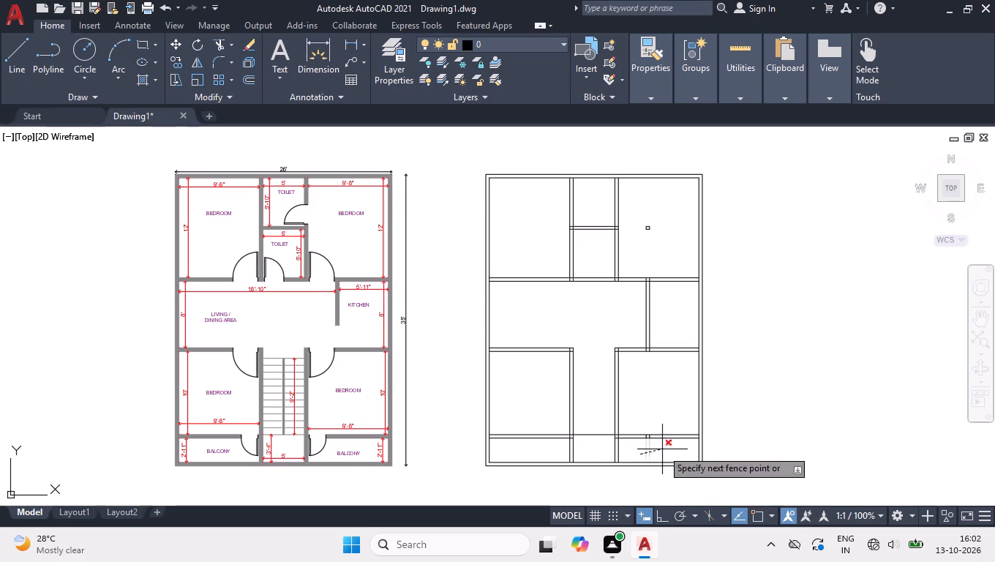
pyautogui.click(662, 449)
# Trim the overlapping lines at the wall junctions along the west stair wall and the lower west bedroom's top and balcony walls.
pyautogui.scroll(1, 571, 456)
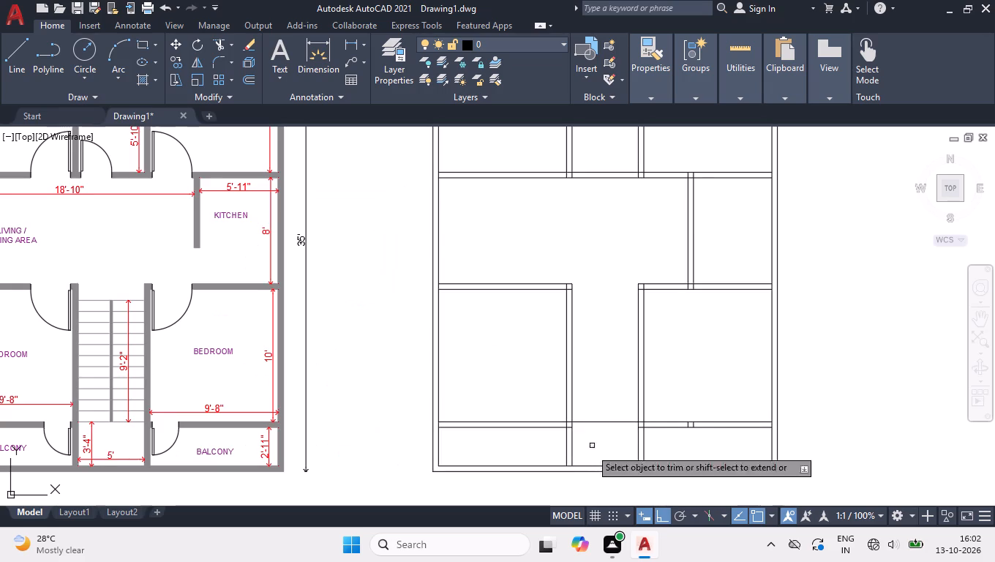
pyautogui.scroll(1, 547, 448)
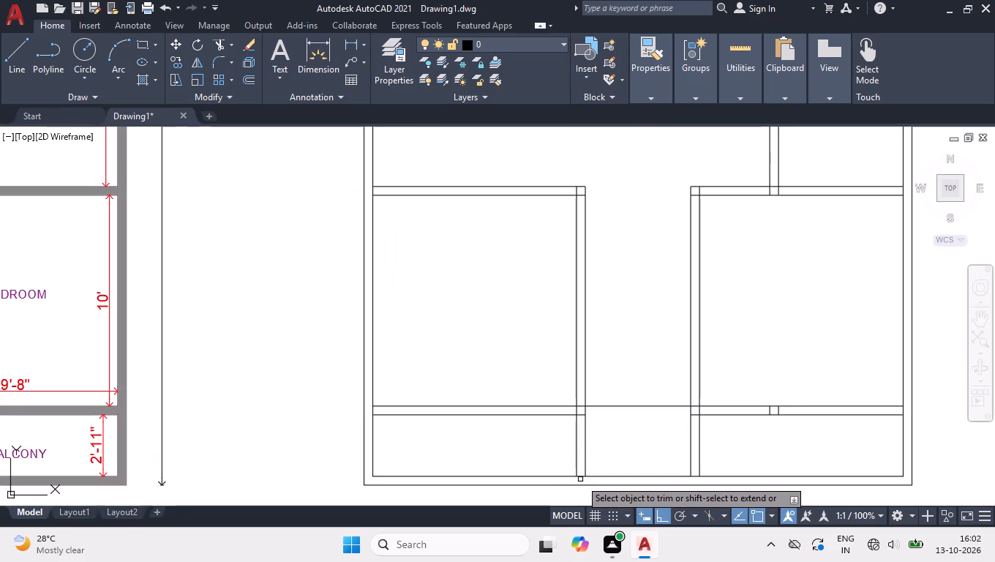
pyautogui.click(582, 481)
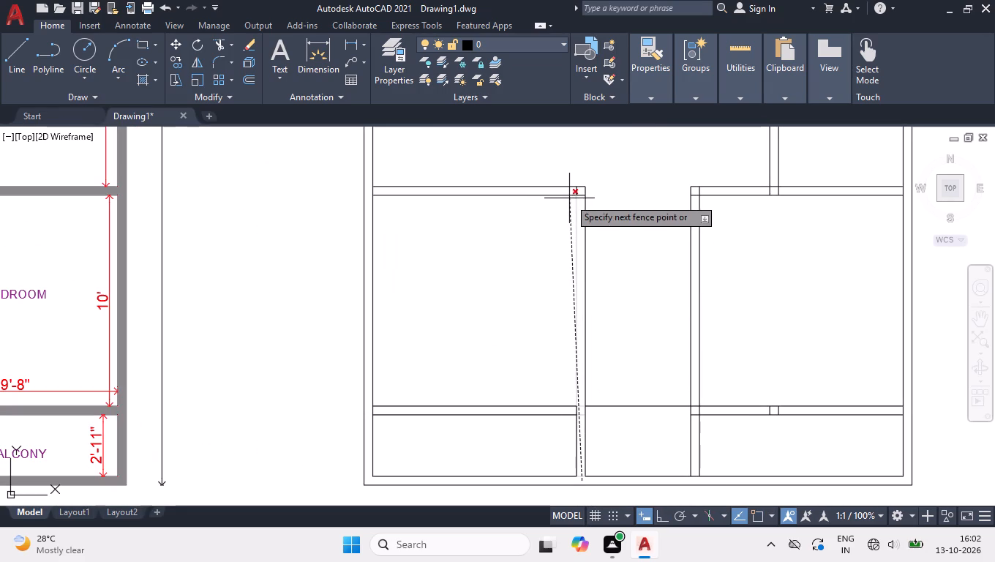
pyautogui.click(580, 192)
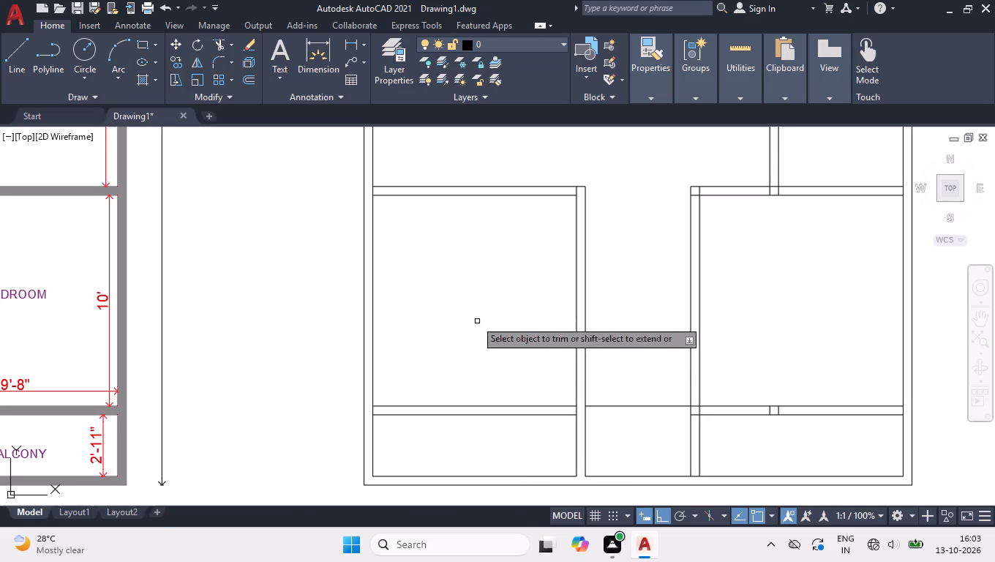
pyautogui.click(369, 190)
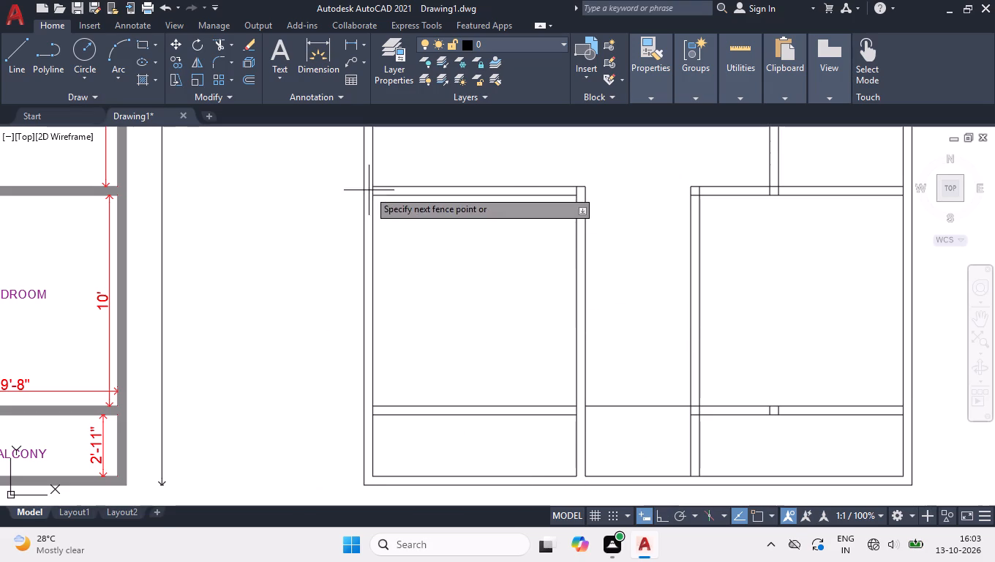
pyautogui.click(580, 189)
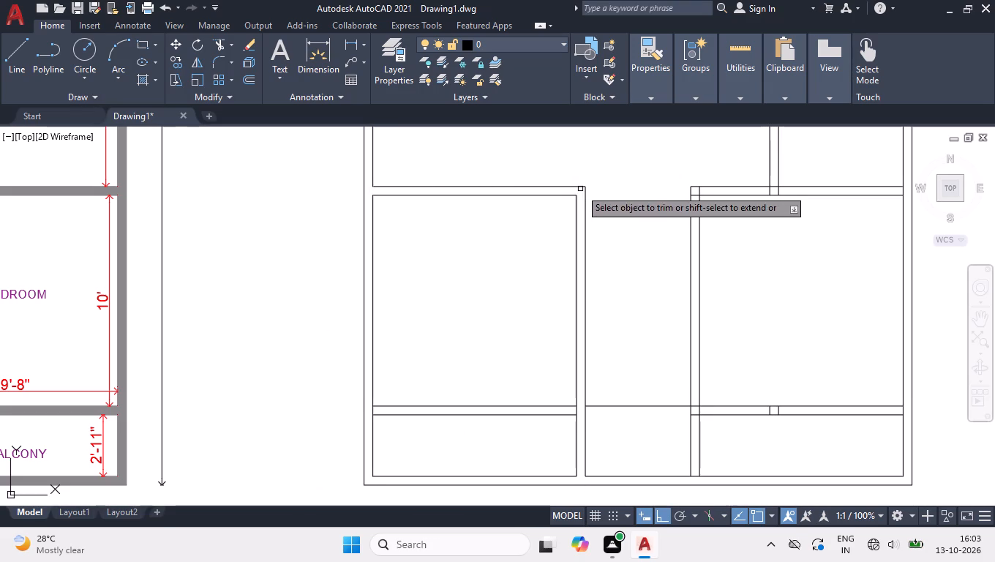
pyautogui.click(583, 413)
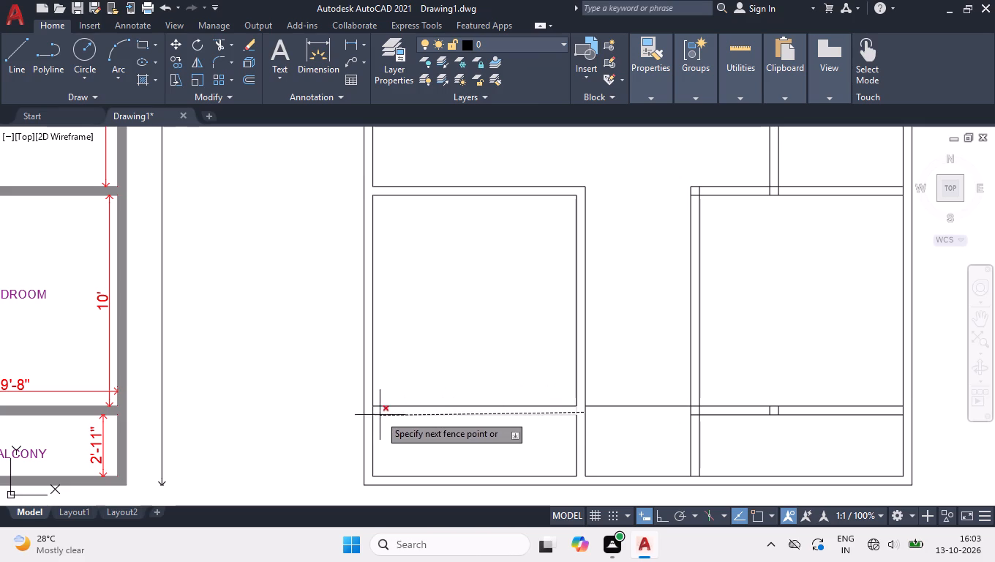
pyautogui.click(369, 411)
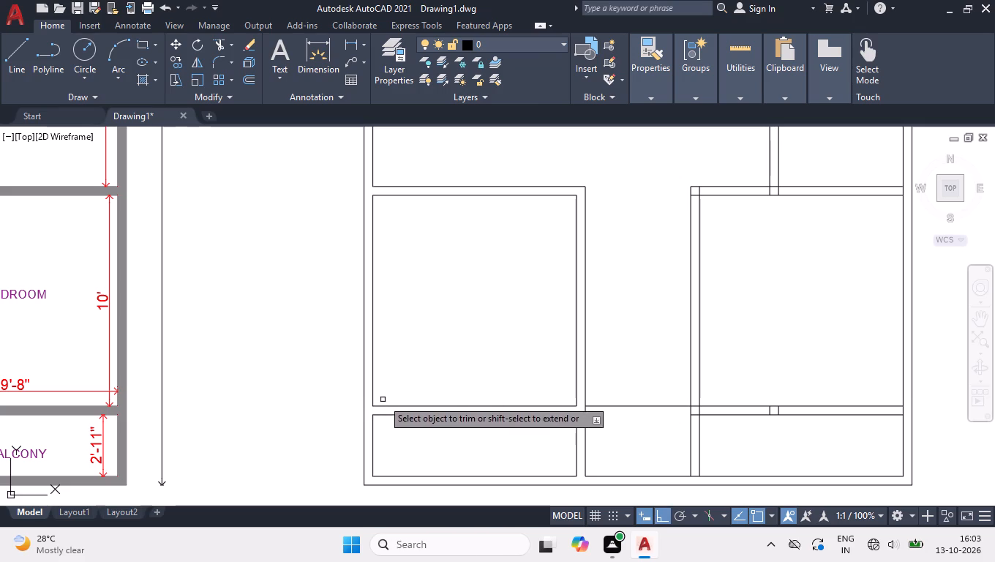
# Trim the overlapping lines at the wall junctions along the east stair wall and the lower east bedroom's top and balcony walls.
pyautogui.click(694, 481)
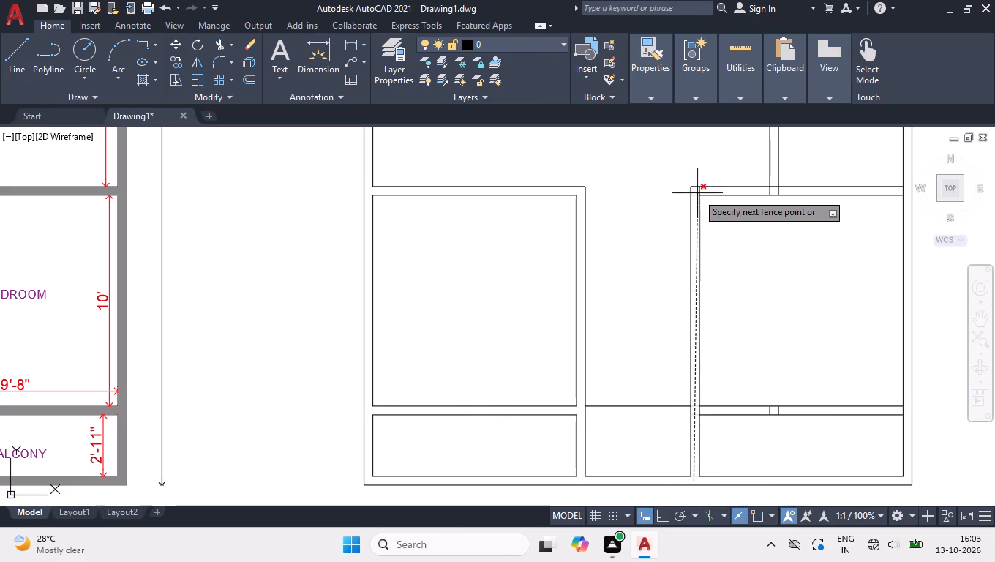
pyautogui.click(697, 192)
pyautogui.click(696, 191)
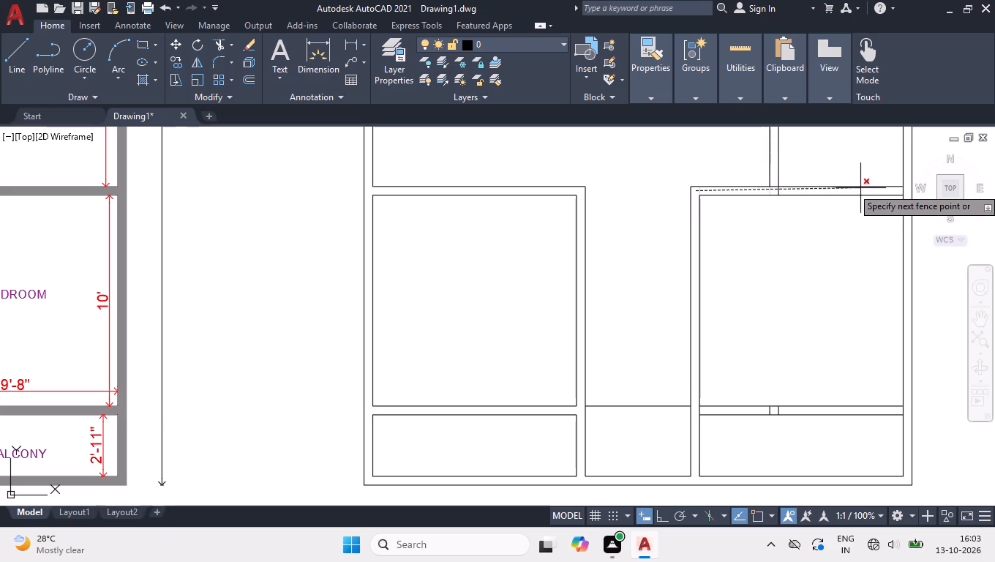
pyautogui.click(908, 192)
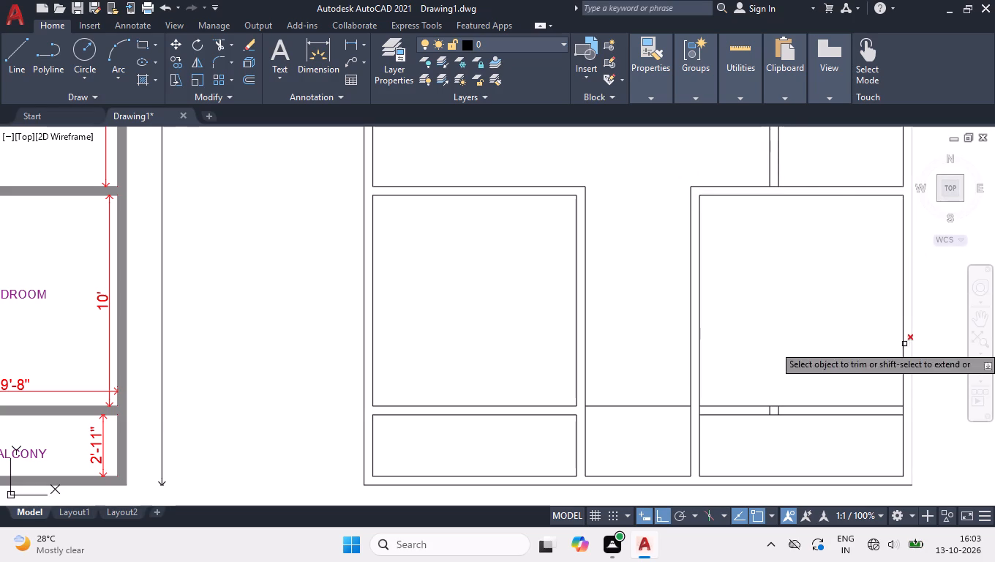
pyautogui.click(908, 410)
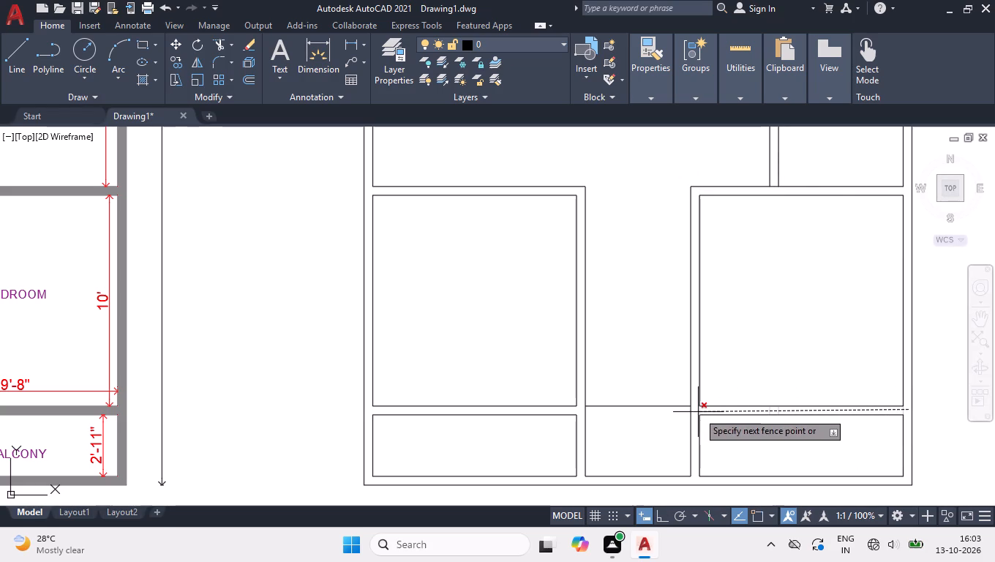
pyautogui.click(694, 412)
# Trim the overlapping lines at the junctions along the wall north of the living area and both toilet side walls.
pyautogui.scroll(-1, 595, 482)
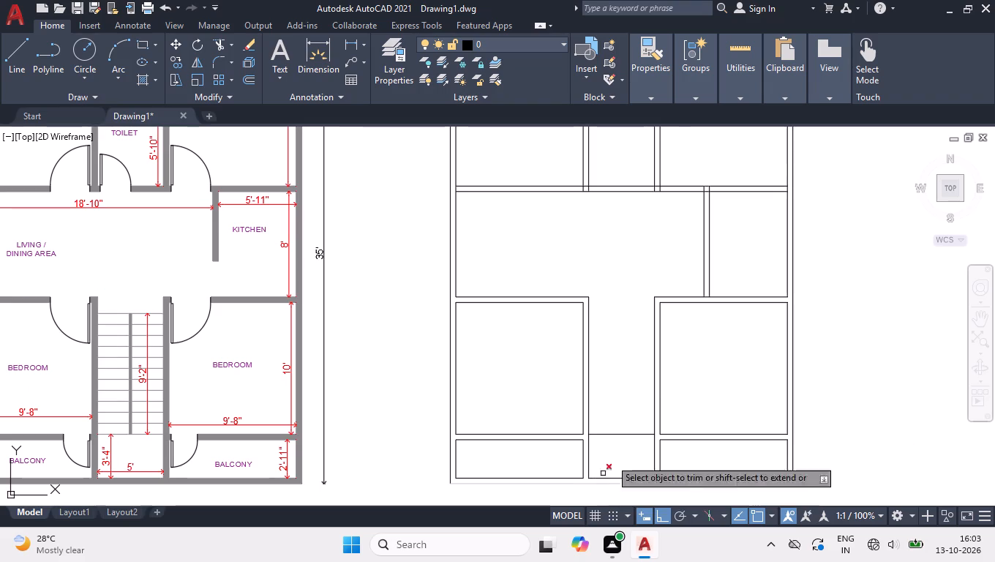
pyautogui.scroll(-1, 635, 409)
pyautogui.scroll(2, 646, 187)
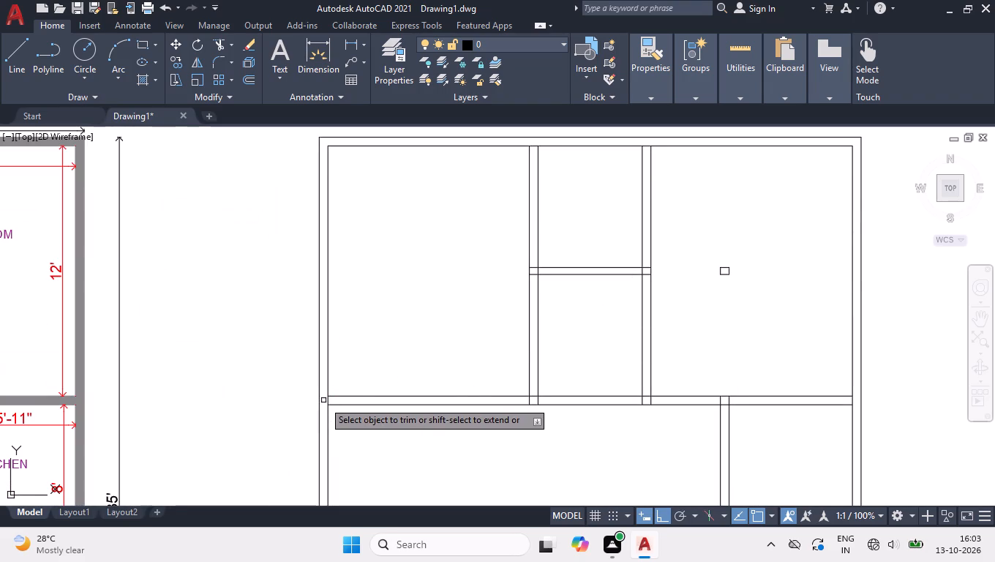
pyautogui.click(323, 401)
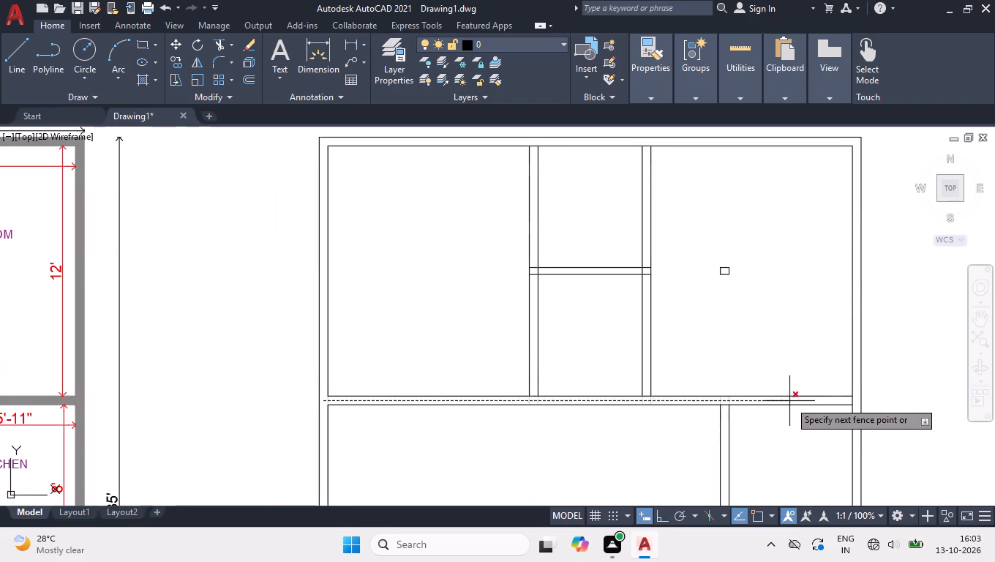
pyautogui.click(855, 398)
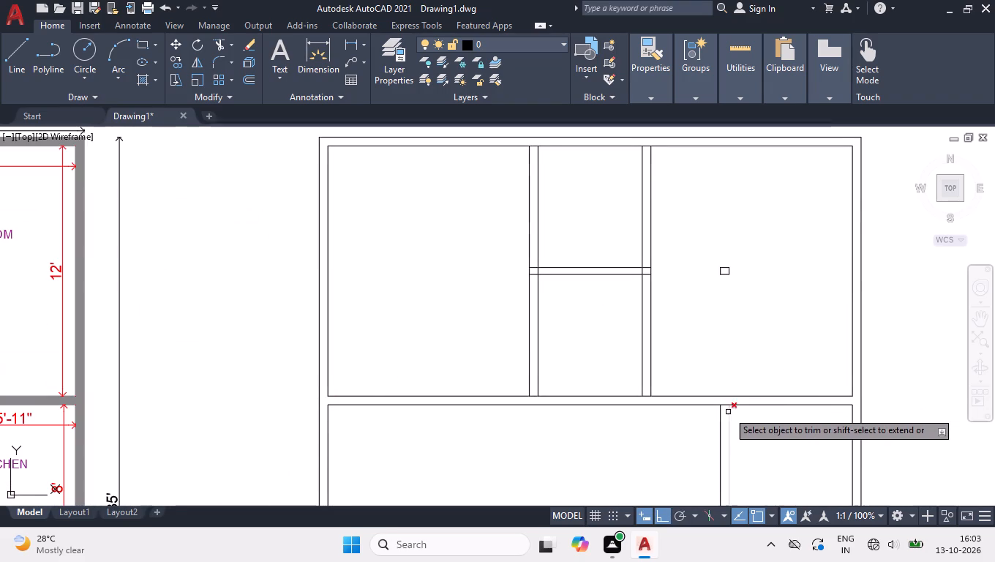
pyautogui.moveTo(726, 405); pyautogui.dragTo(734, 410)
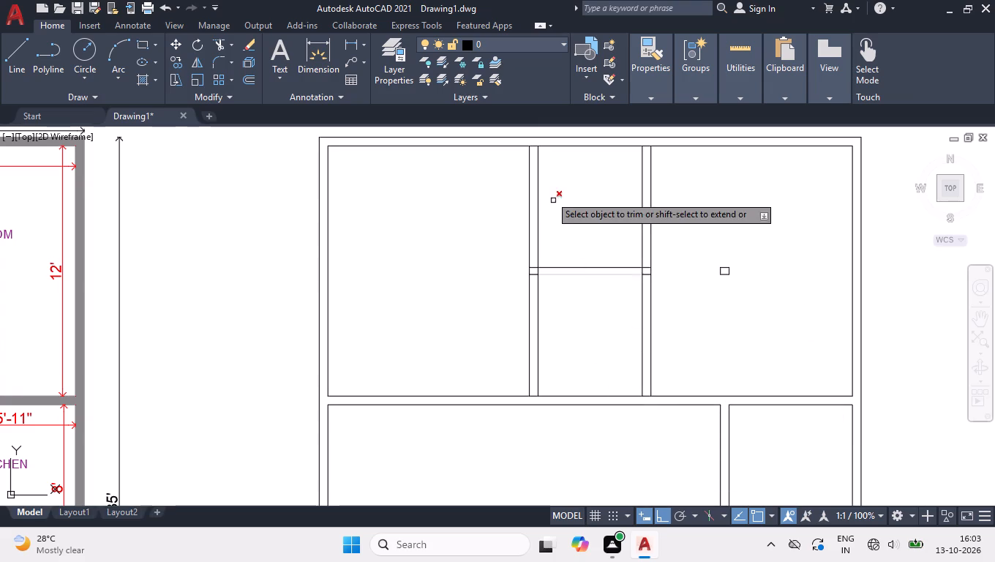
pyautogui.click(535, 140)
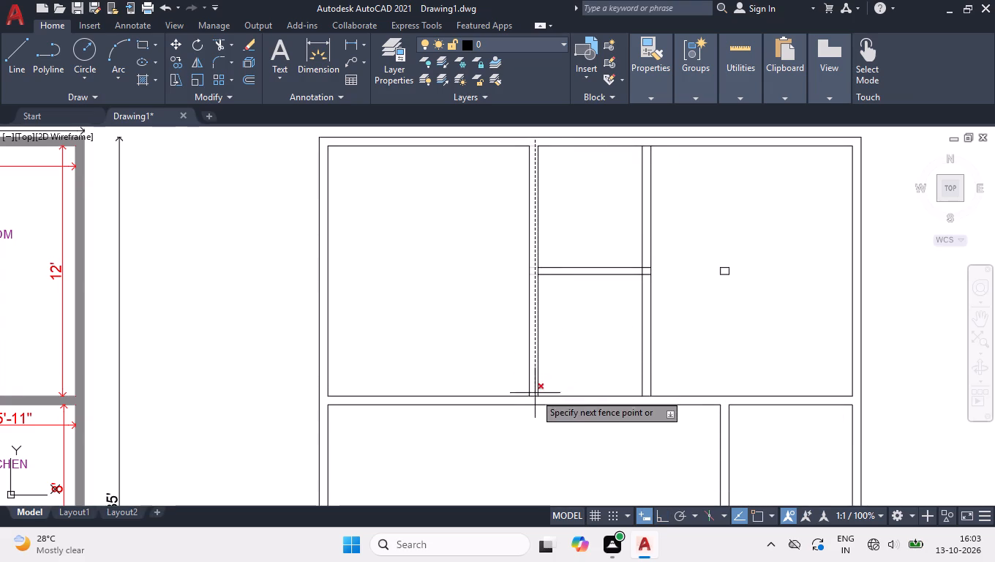
pyautogui.click(534, 400)
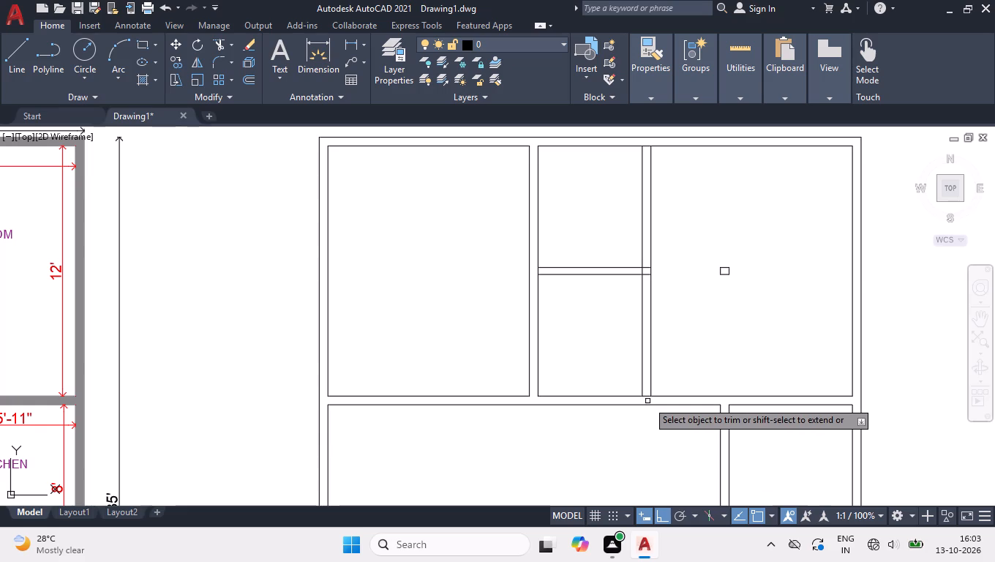
pyautogui.click(647, 400)
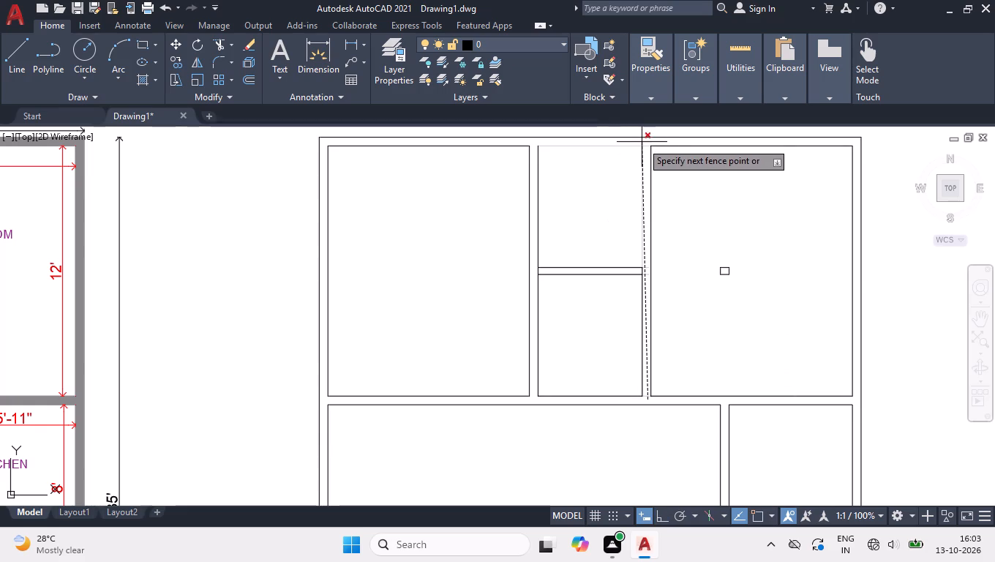
pyautogui.click(647, 142)
# Trim away the small leftover square inside the upper east bedroom.
pyautogui.scroll(1, 614, 239)
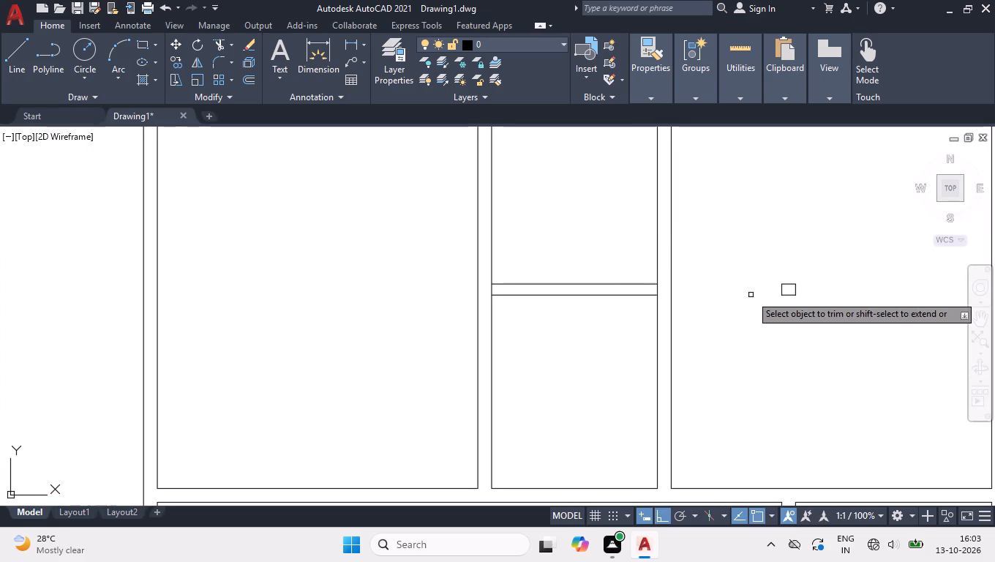
pyautogui.click(767, 288)
pyautogui.click(819, 290)
pyautogui.click(795, 271)
pyautogui.click(773, 351)
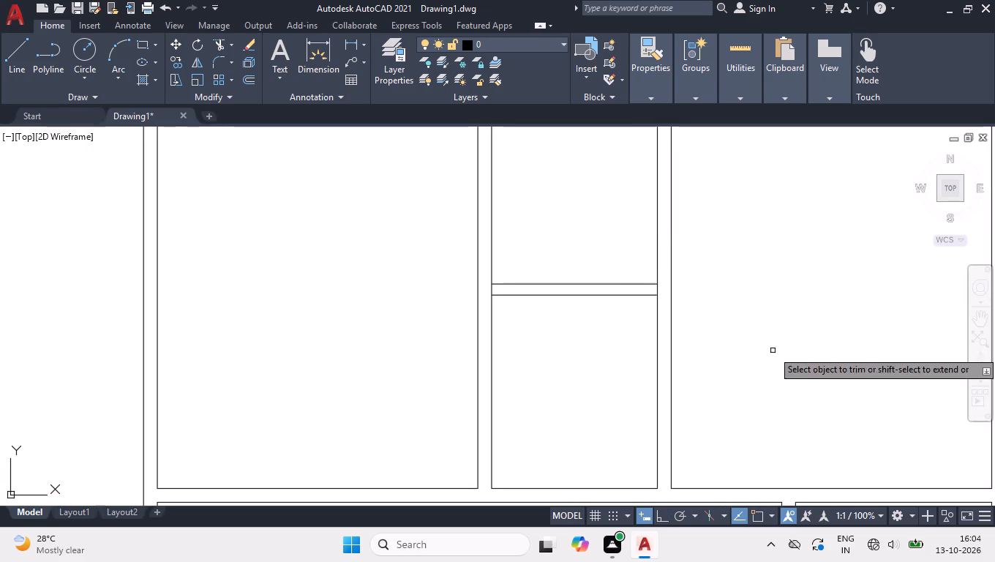
# Trim the side wall lines closing both ends of the partition between the two toilets.
pyautogui.scroll(2, 617, 274)
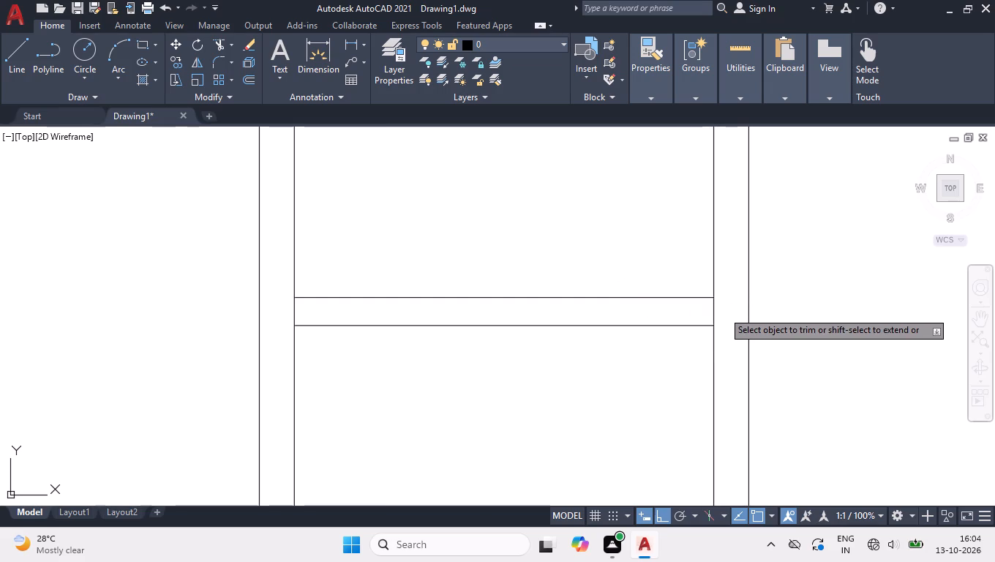
pyautogui.click(723, 311)
pyautogui.click(277, 314)
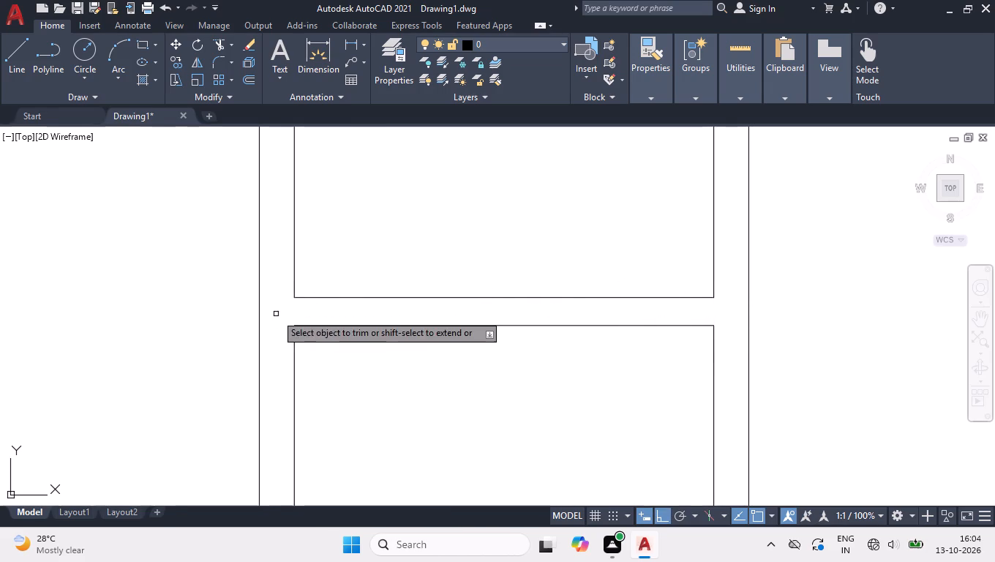
pyautogui.press('space')
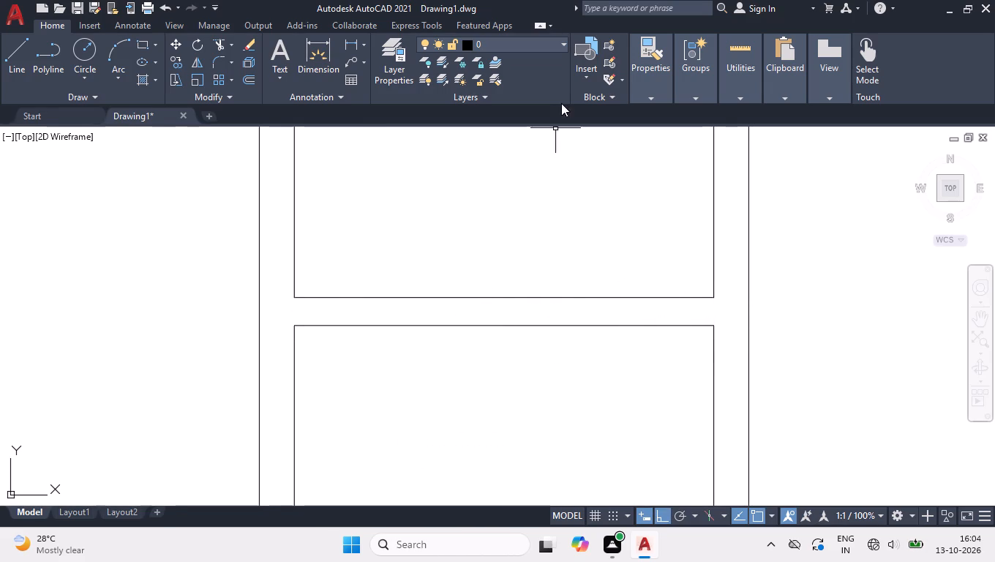
# Draw a short horizontal line across the kitchen partition's thickness, about two-thirds of the way down from its north end.
pyautogui.scroll(-3, 475, 176)
pyautogui.scroll(-2, 326, 169)
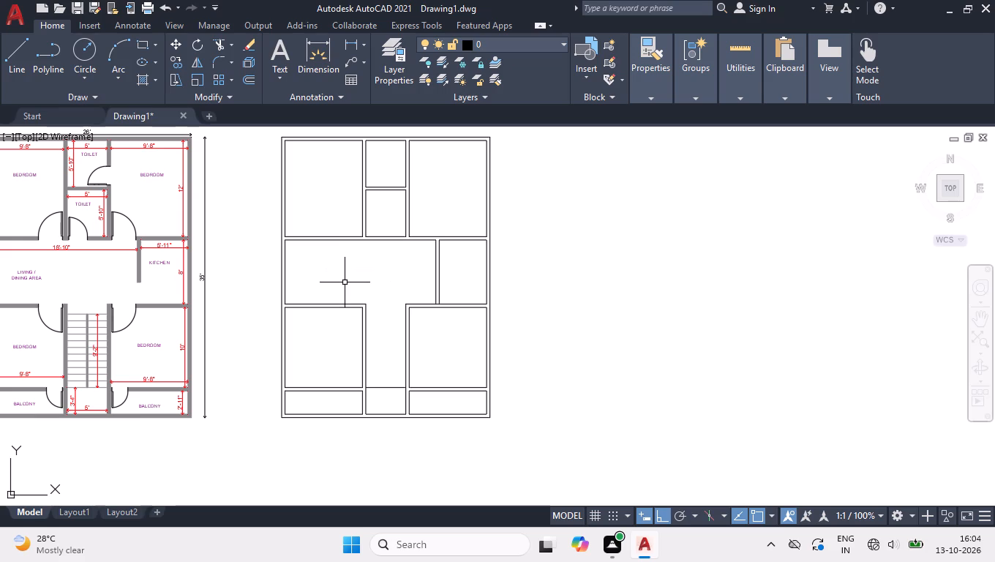
pyautogui.press('l')
pyautogui.press('Return')
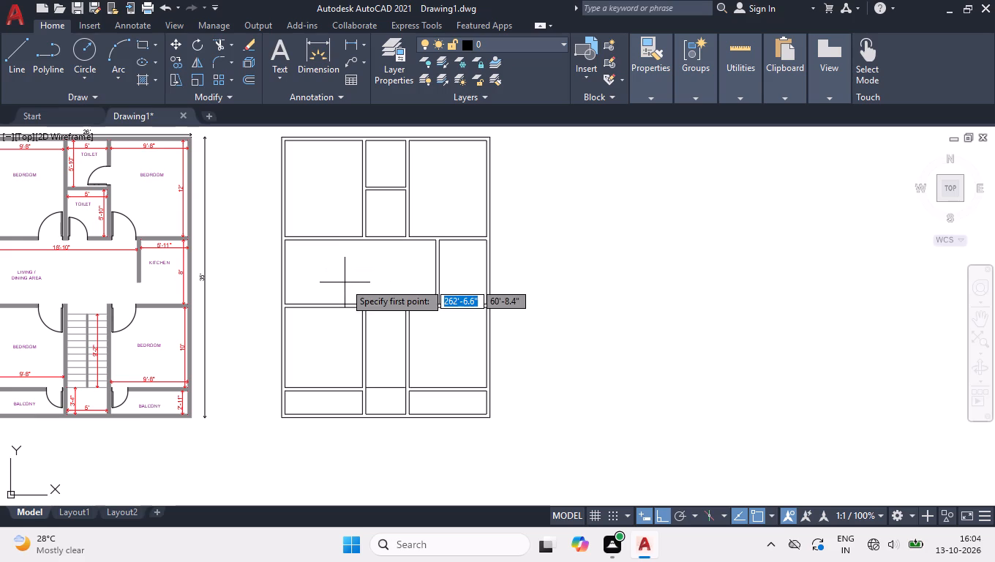
pyautogui.scroll(3, 427, 259)
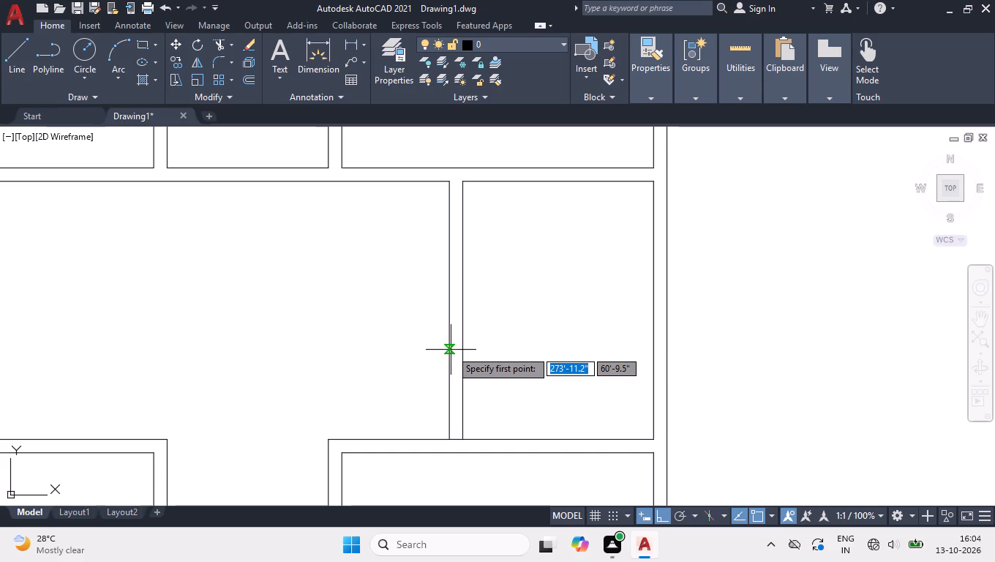
pyautogui.click(448, 352)
pyautogui.click(463, 354)
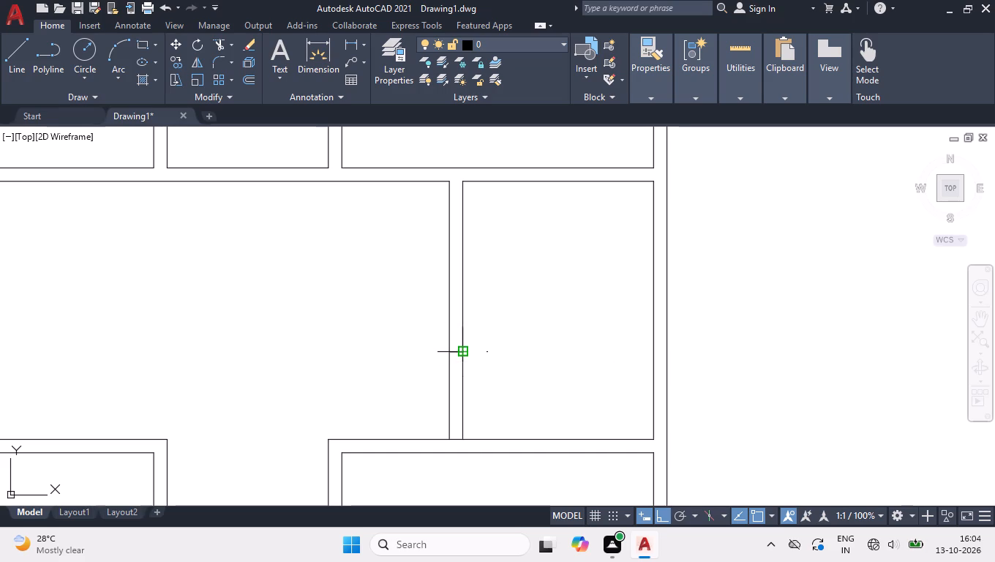
pyautogui.press('space')
# Trim both kitchen partition lines below the short cross line to leave an opening into the kitchen.
pyautogui.write('TR')
pyautogui.press('Return')
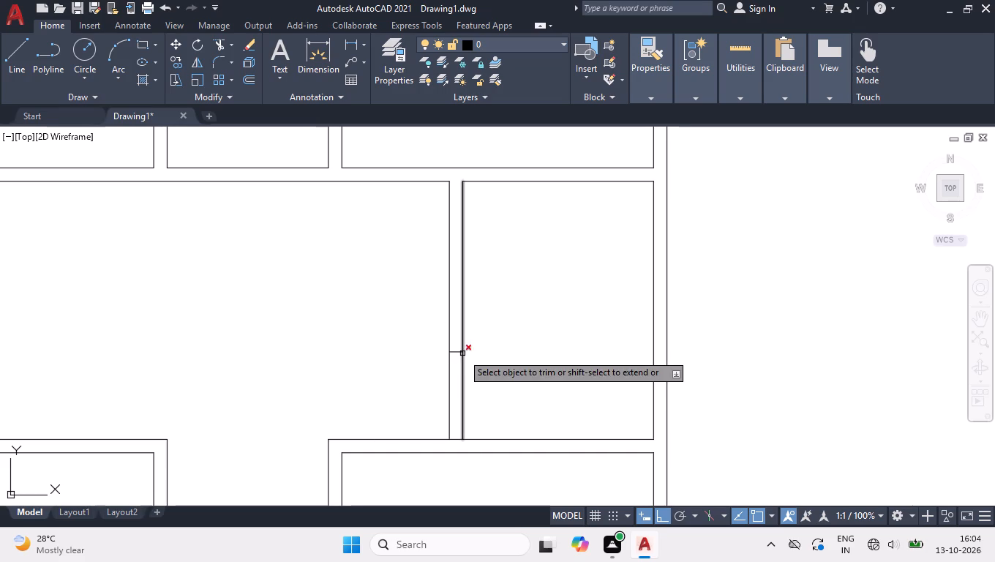
pyautogui.click(487, 402)
pyautogui.click(402, 375)
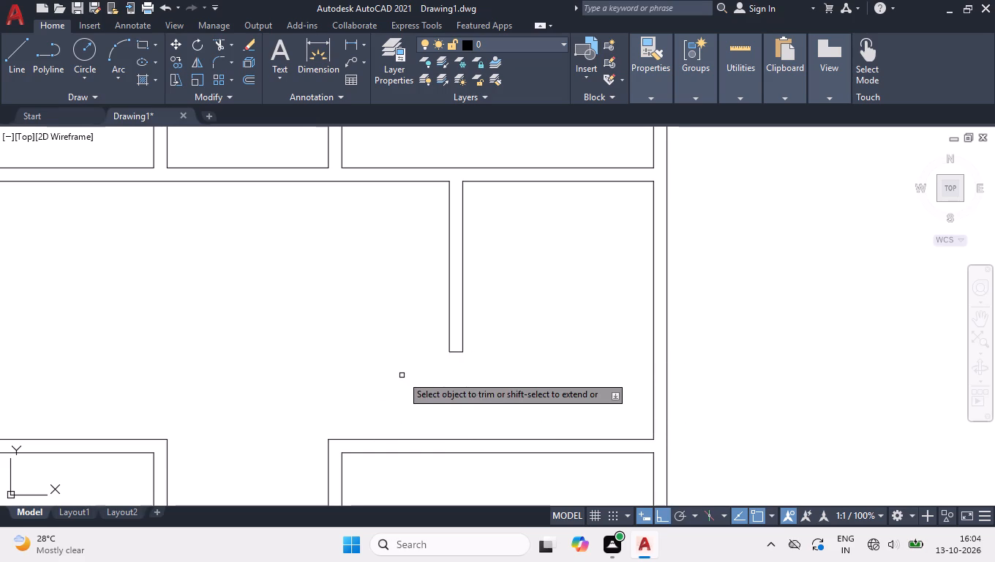
pyautogui.press('space')
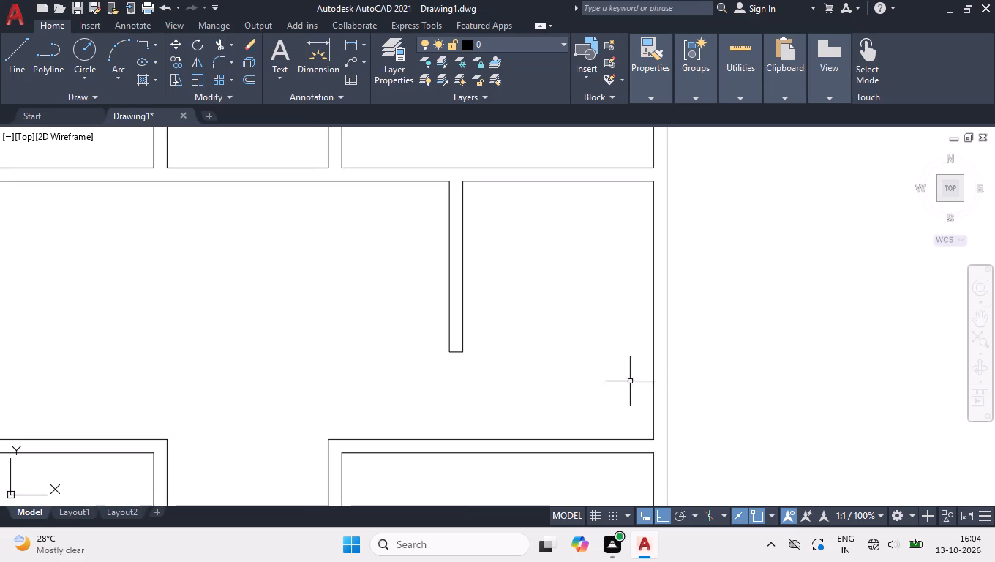
# Draw a vertical line about 19'-3" long from the upper west bedroom's southeast corner down to the lower west balcony's northeast corner.
pyautogui.scroll(-1, 700, 381)
pyautogui.scroll(-2, 536, 334)
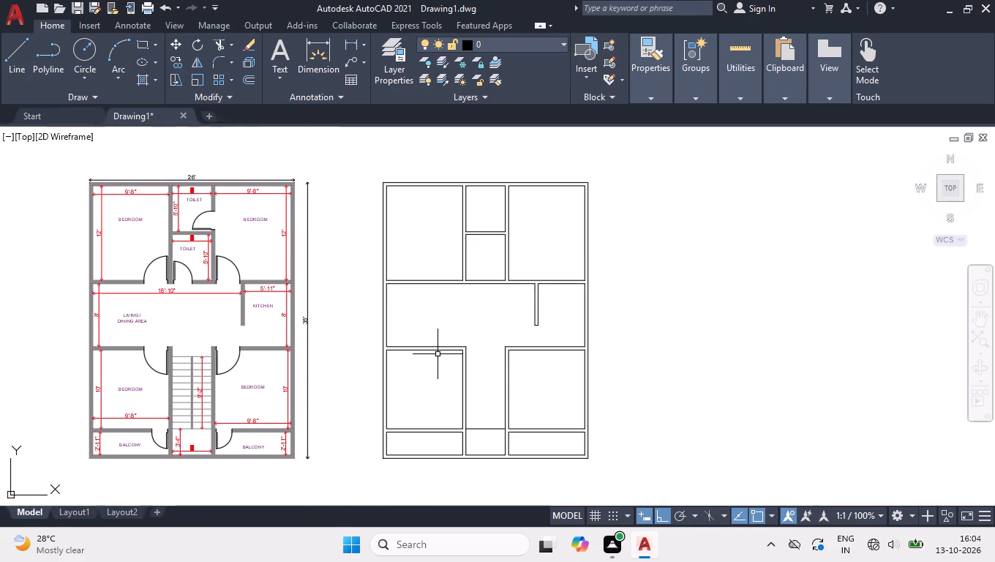
pyautogui.press('l')
pyautogui.press('Return')
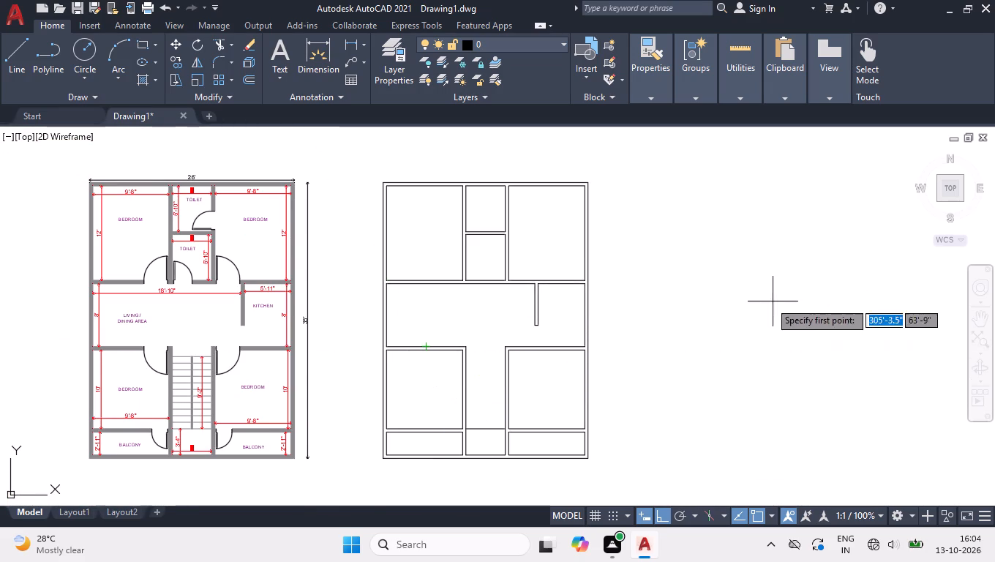
pyautogui.click(459, 277)
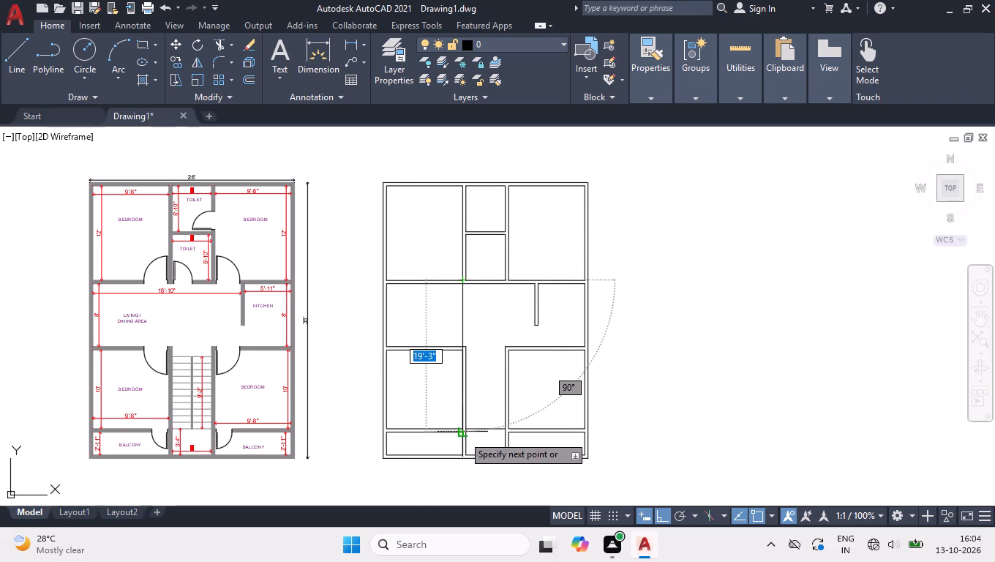
pyautogui.click(464, 432)
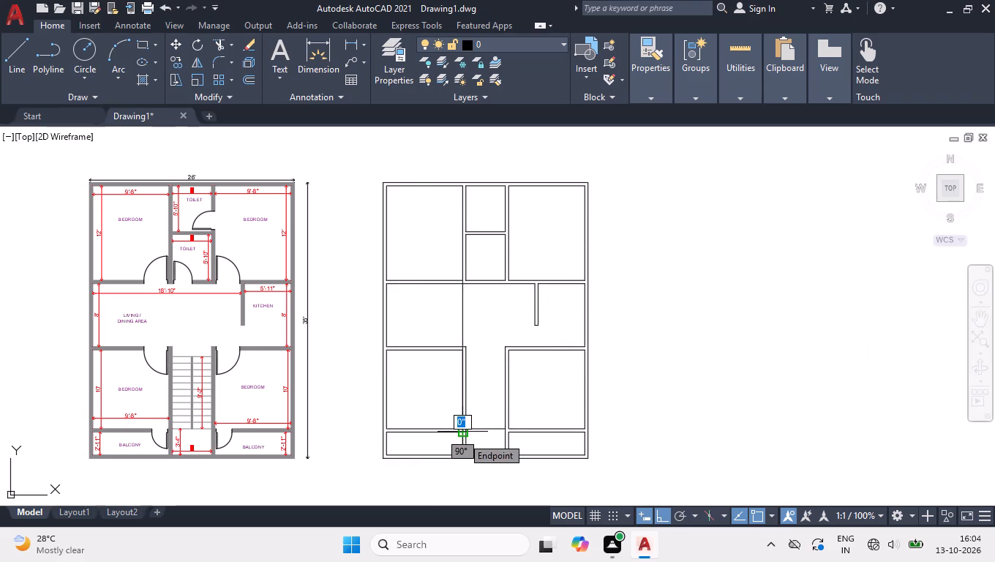
pyautogui.press('space')
# Move the new vertical guide line 2" west, using its midpoint as the base.
pyautogui.click(475, 310)
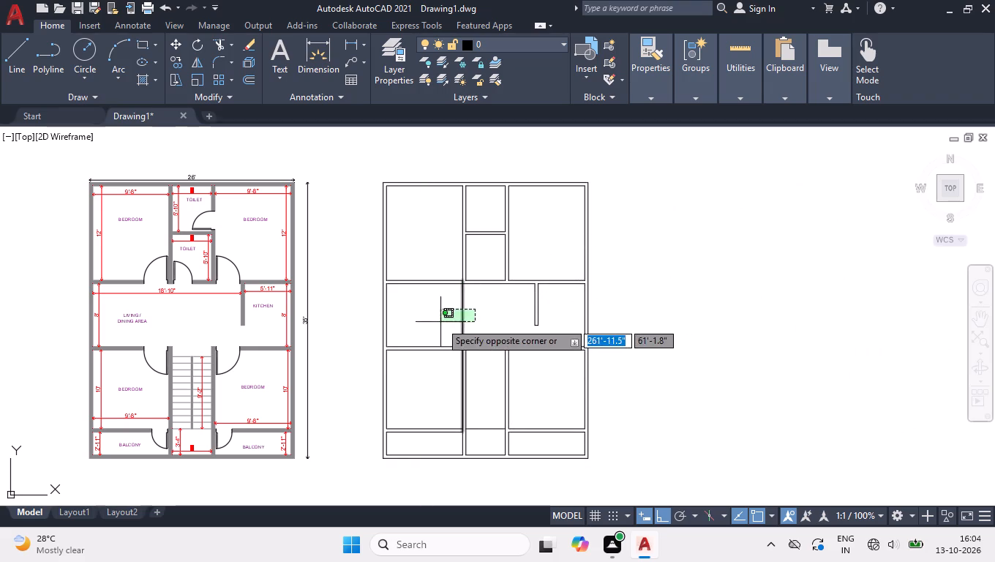
pyautogui.click(440, 321)
pyautogui.click(463, 355)
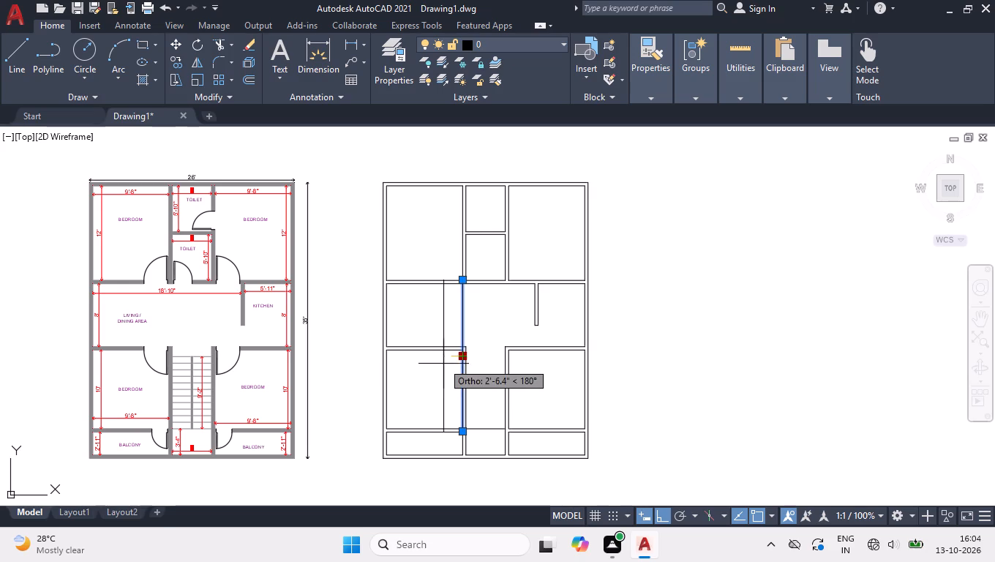
pyautogui.press('2')
pyautogui.press('Return')
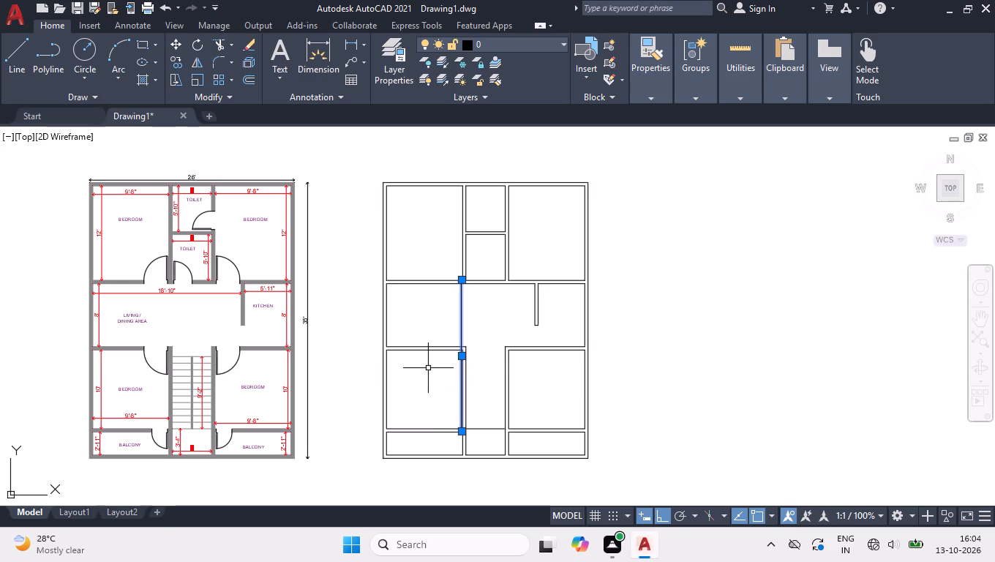
# Offset the vertical guide line 2' west, and offset the resulting line another 1' west for the door widths.
pyautogui.write('OFF')
pyautogui.press('Return')
pyautogui.write("2'")
pyautogui.press('Return')
pyautogui.click(405, 408)
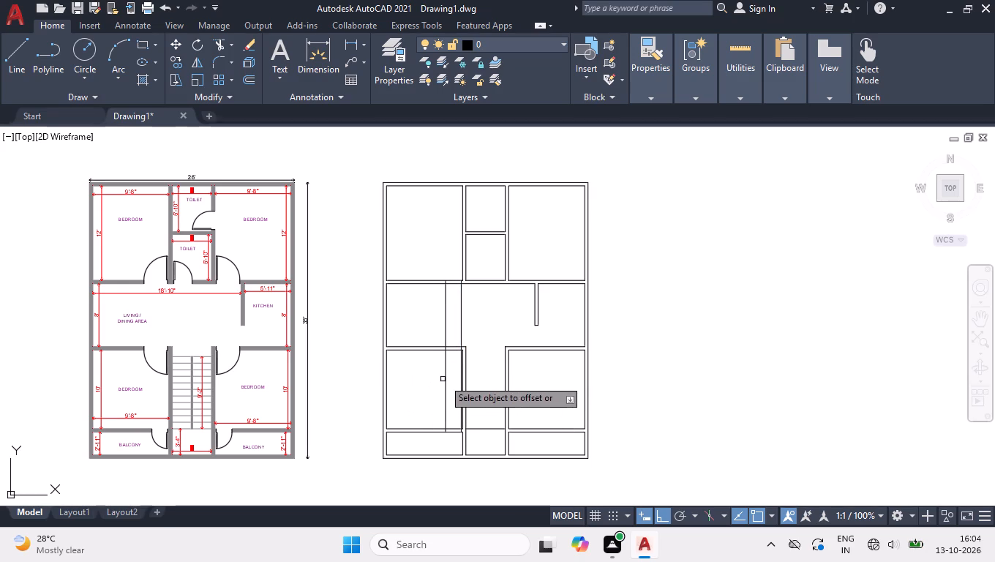
pyautogui.click(444, 374)
pyautogui.write("1'")
pyautogui.press('Return')
pyautogui.press('space')
# Trim the vertical guide lines across the living area and lower west bedroom, keeping only the short pieces inside the walls.
pyautogui.write('TR')
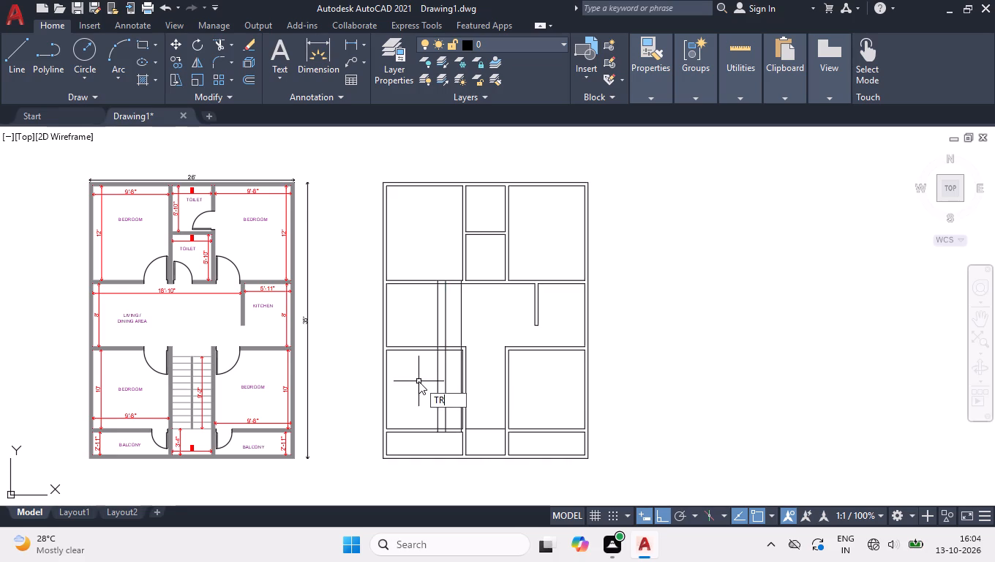
pyautogui.press('Return')
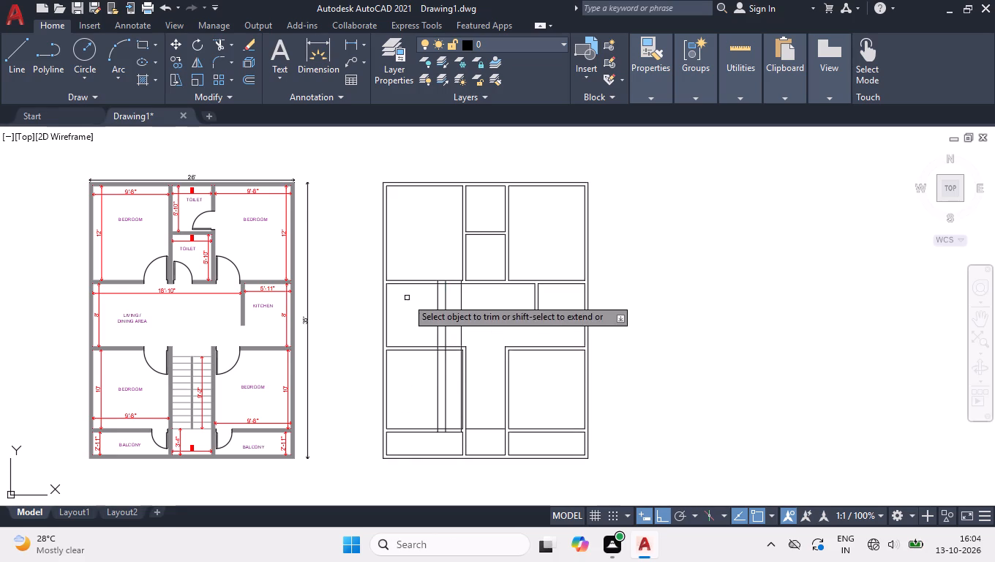
pyautogui.click(407, 296)
pyautogui.click(479, 317)
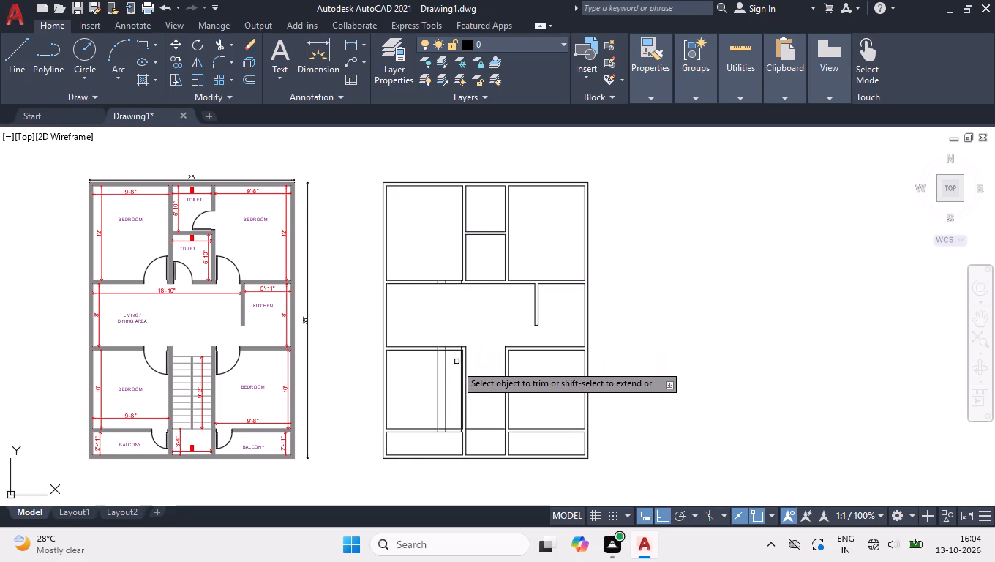
pyautogui.click(460, 383)
pyautogui.click(456, 376)
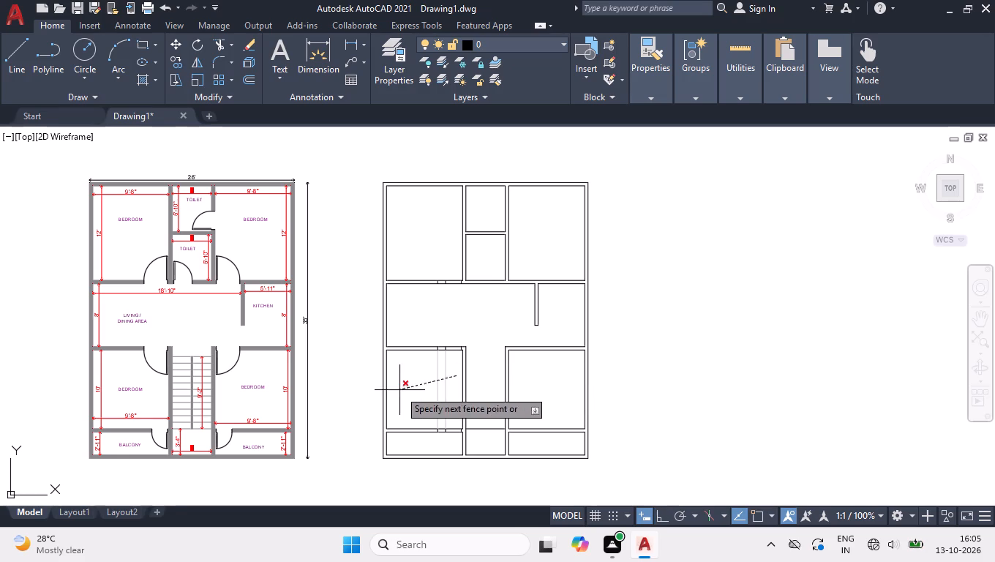
pyautogui.click(400, 390)
# Trim the west-side walls and leftover guide pieces to cut 3' openings for both bedrooms and a 2' opening for the balcony.
pyautogui.click(456, 438)
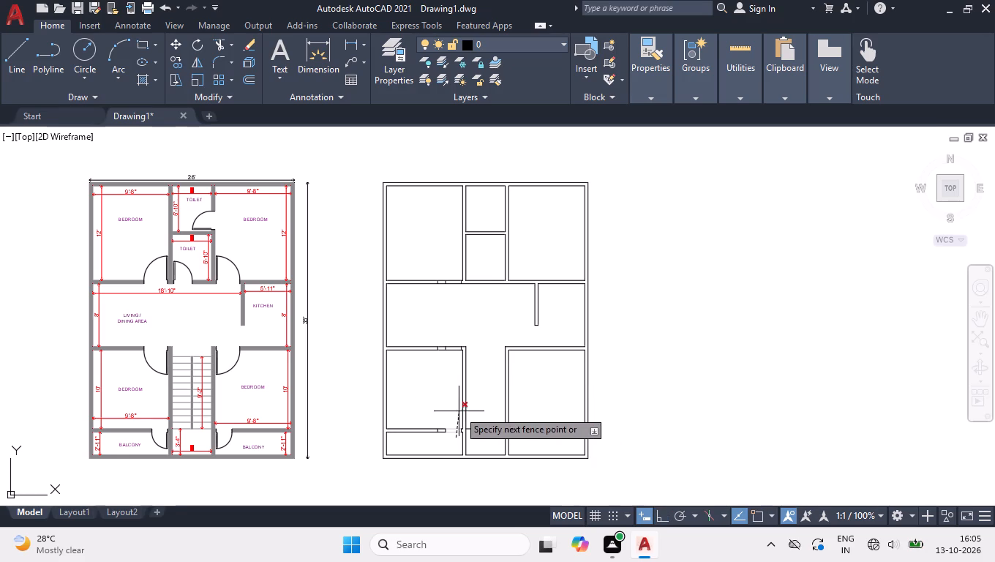
pyautogui.click(448, 254)
pyautogui.click(440, 266)
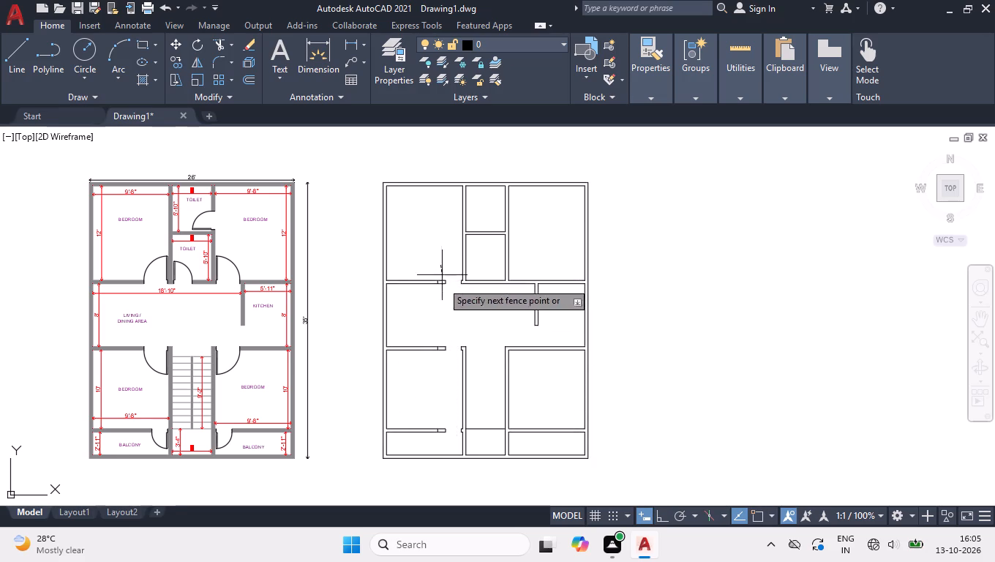
pyautogui.click(439, 385)
pyautogui.click(446, 350)
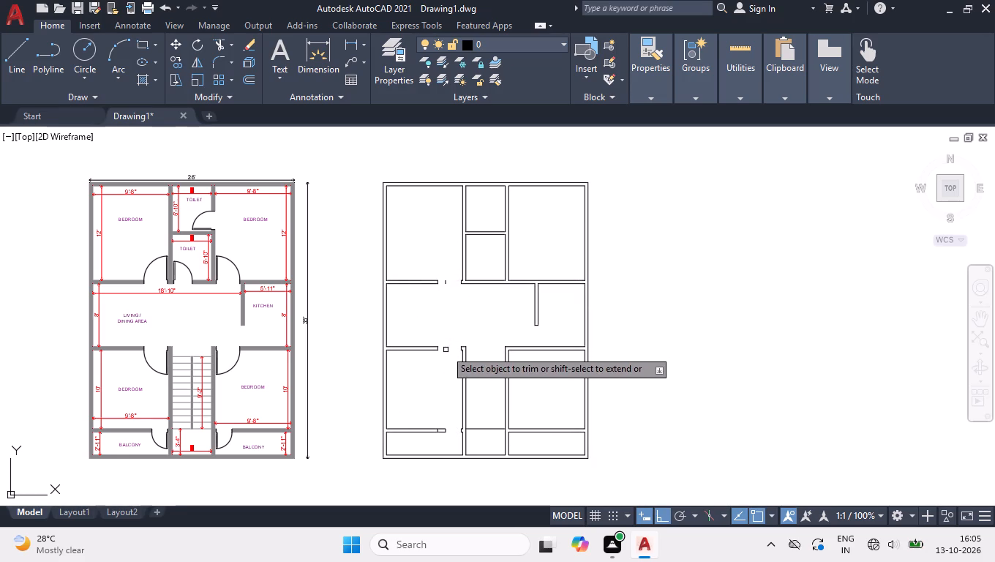
pyautogui.click(446, 280)
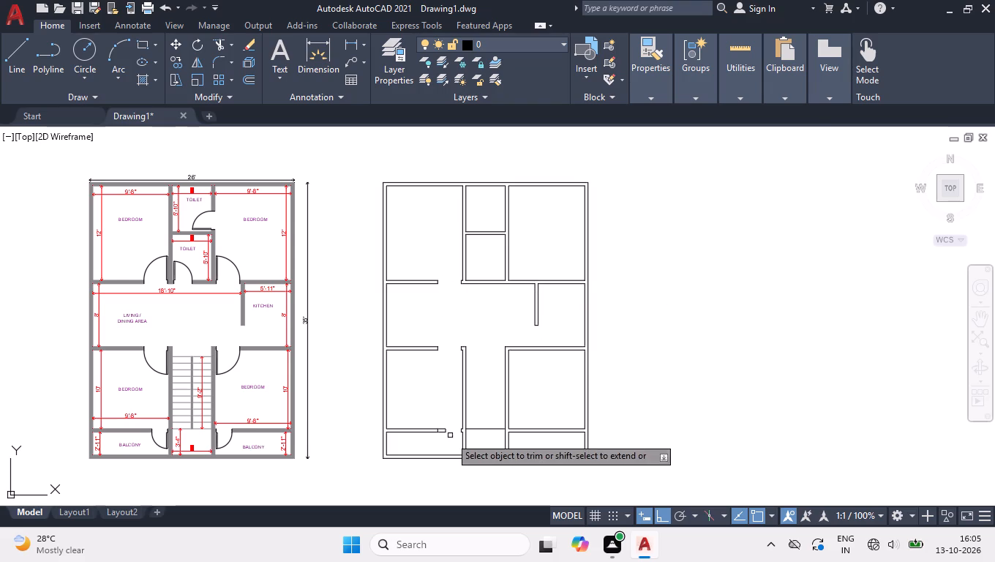
pyautogui.scroll(8, 437, 432)
pyautogui.click(310, 383)
pyautogui.click(365, 390)
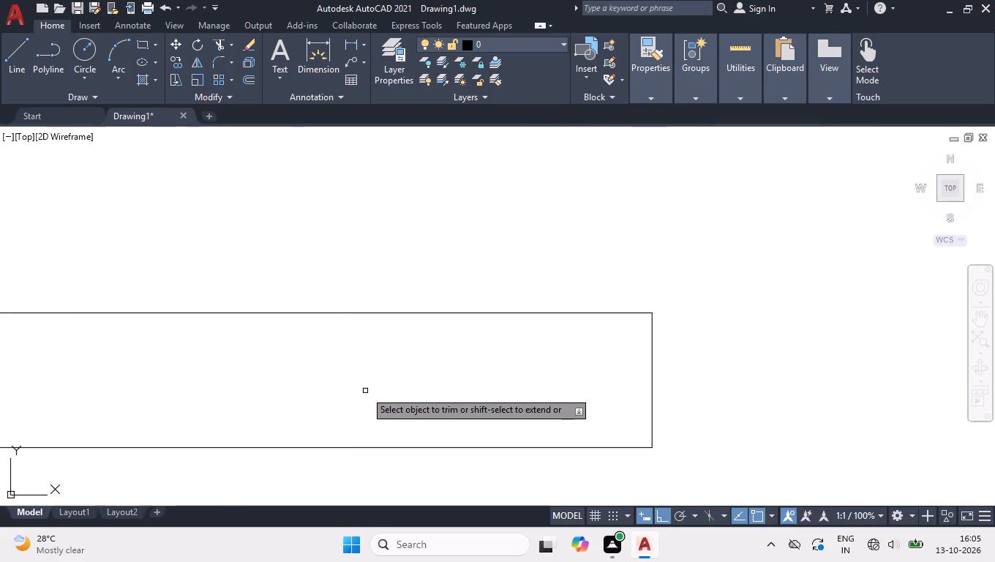
pyautogui.press('space')
# Mirror the six west door jamb lines to the east side about a vertical axis through the south wall's midpoint.
pyautogui.scroll(-4, 388, 389)
pyautogui.scroll(-2, 466, 424)
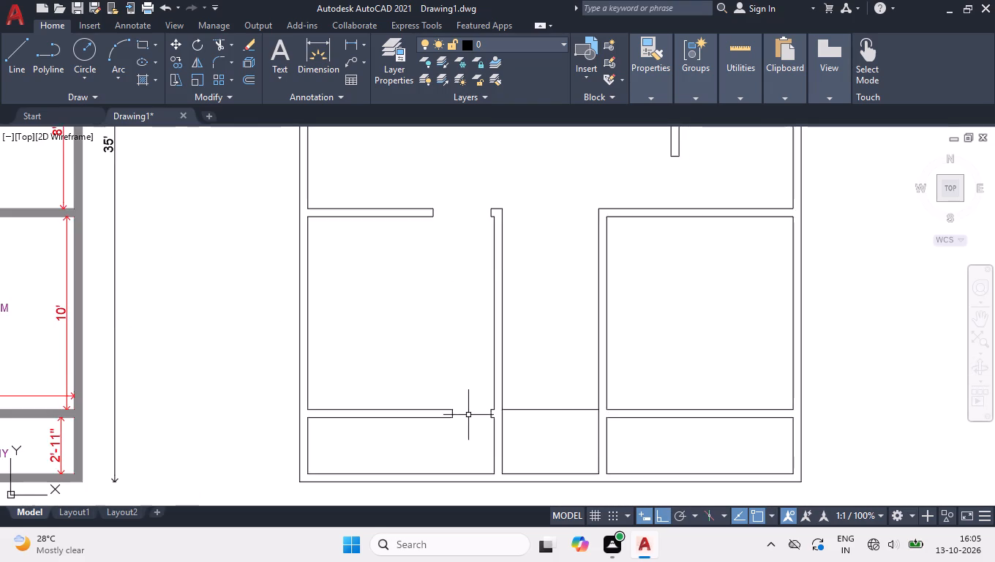
pyautogui.scroll(-1, 470, 412)
pyautogui.click(419, 160)
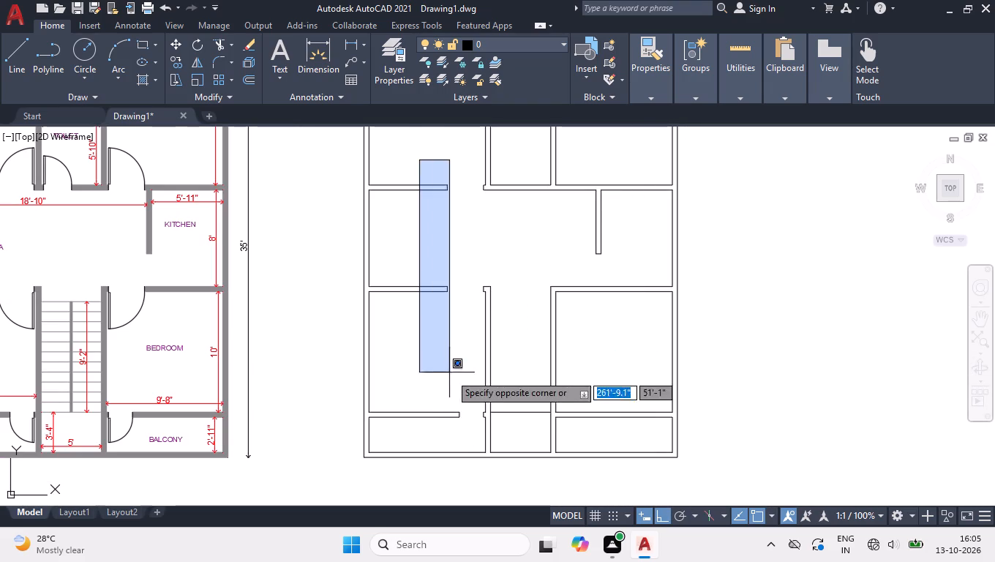
pyautogui.click(484, 432)
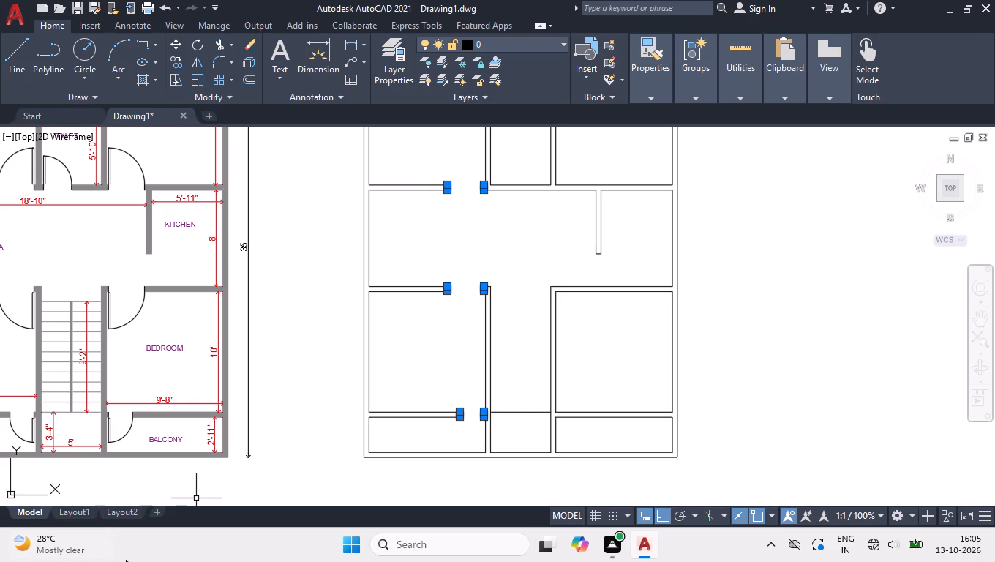
pyautogui.write('MI')
pyautogui.press('Return')
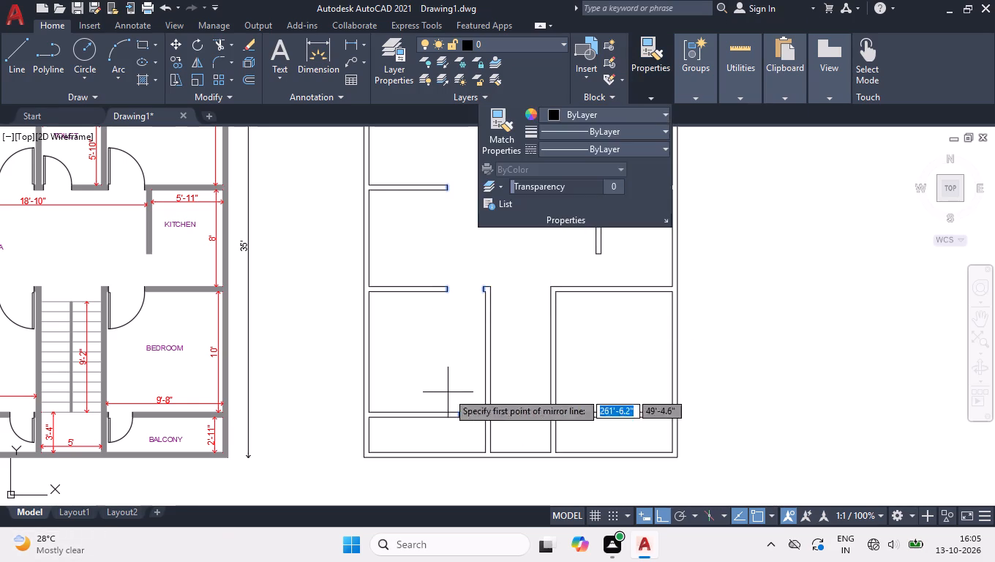
pyautogui.click(522, 461)
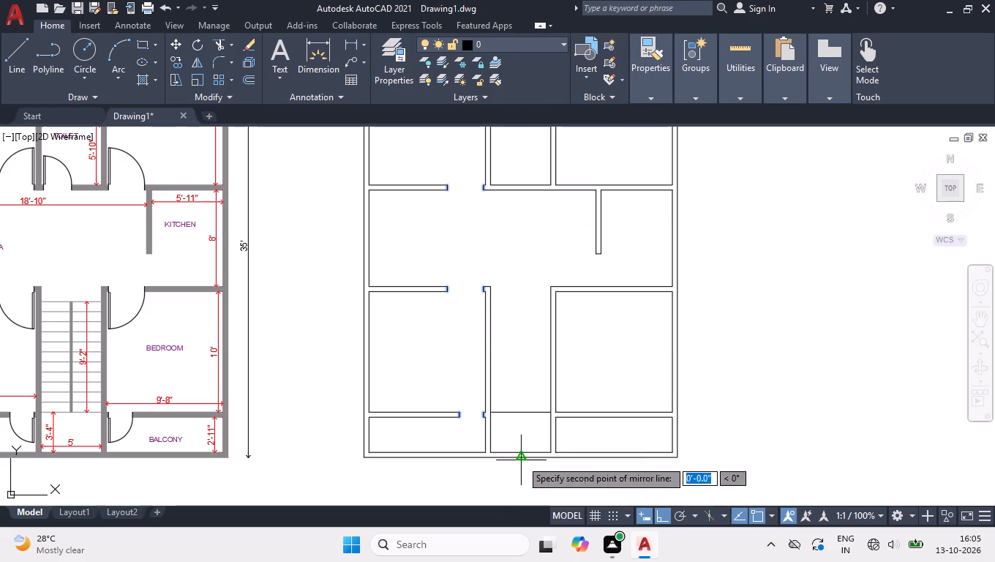
pyautogui.click(518, 349)
pyautogui.moveTo(535, 399); pyautogui.dragTo(518, 349)
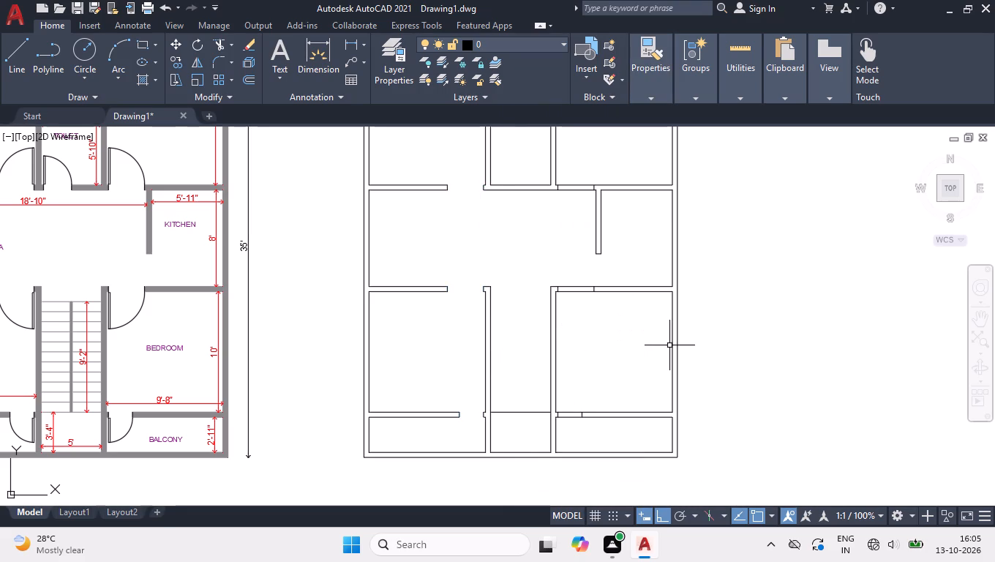
# Trim the wall lines between the mirrored jambs to cut the east bedroom and balcony door openings.
pyautogui.write('TR')
pyautogui.press('Return')
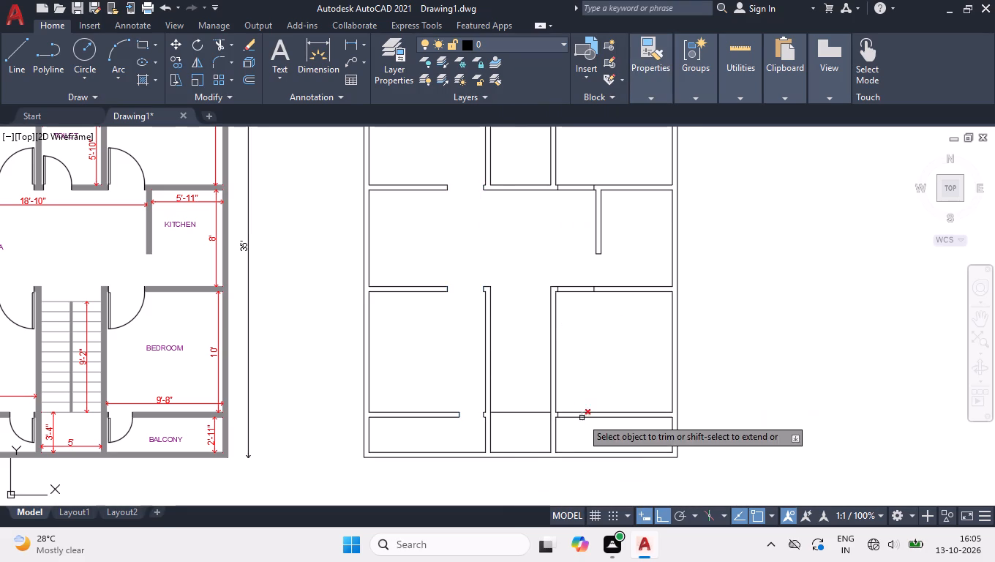
pyautogui.click(571, 425)
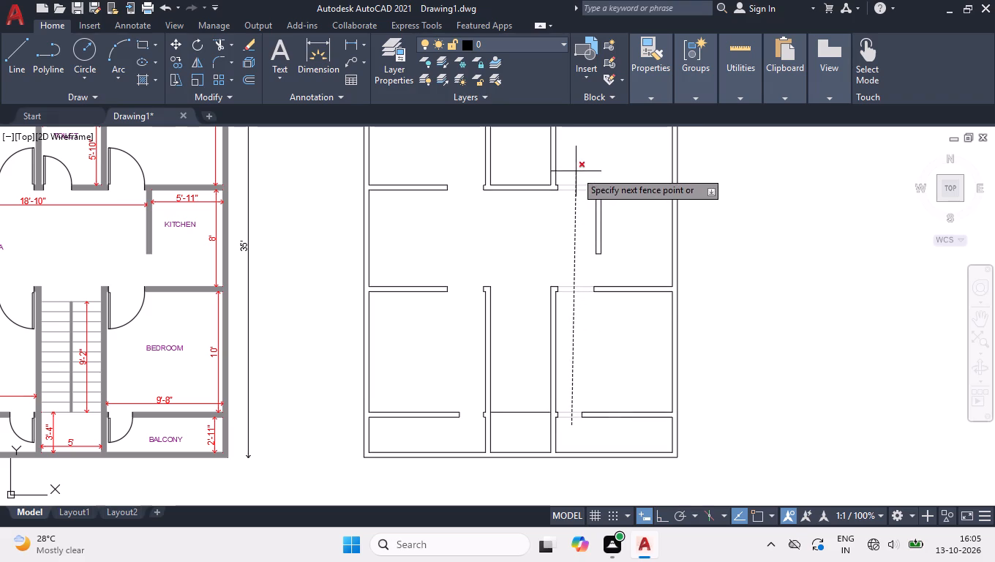
pyautogui.click(576, 171)
pyautogui.press('space')
# Outline a 2'4" door opening with 5" jamb lines in the lower toilet's south wall, just east of its southwest corner.
pyautogui.scroll(-2, 562, 292)
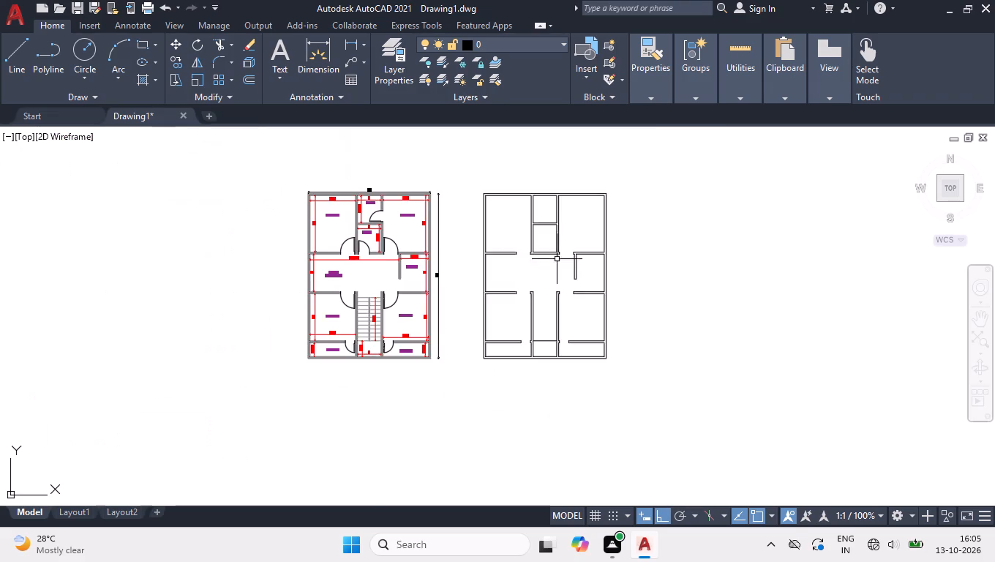
pyautogui.scroll(2, 553, 241)
pyautogui.scroll(-1, 522, 288)
pyautogui.scroll(1, 523, 214)
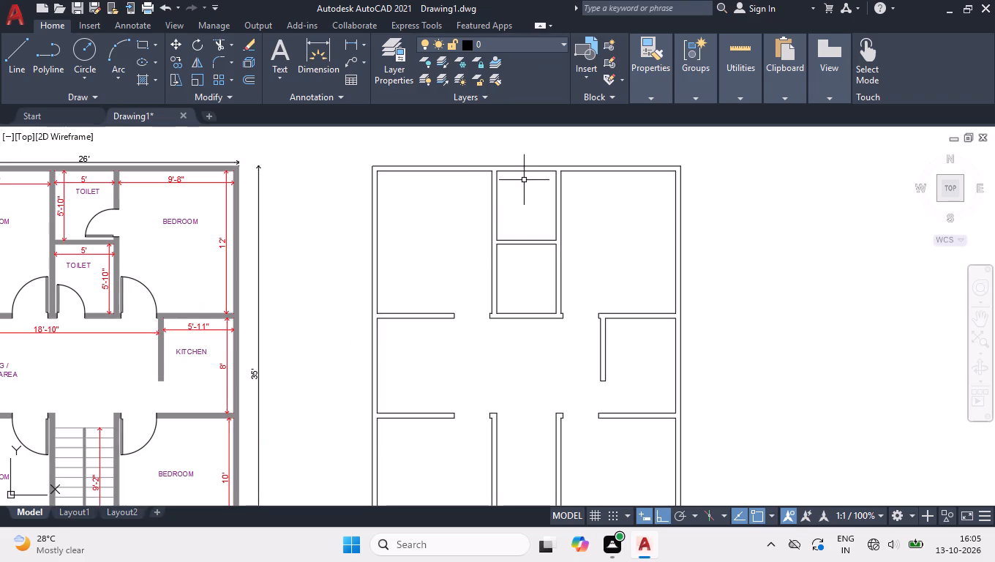
pyautogui.scroll(2, 523, 179)
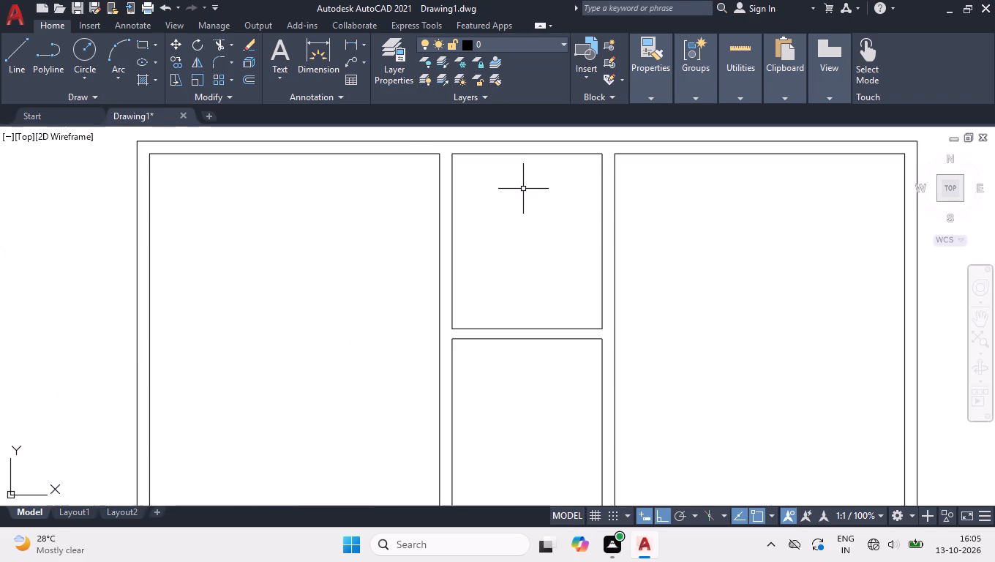
pyautogui.scroll(-1, 523, 193)
pyautogui.press('l')
pyautogui.press('Return')
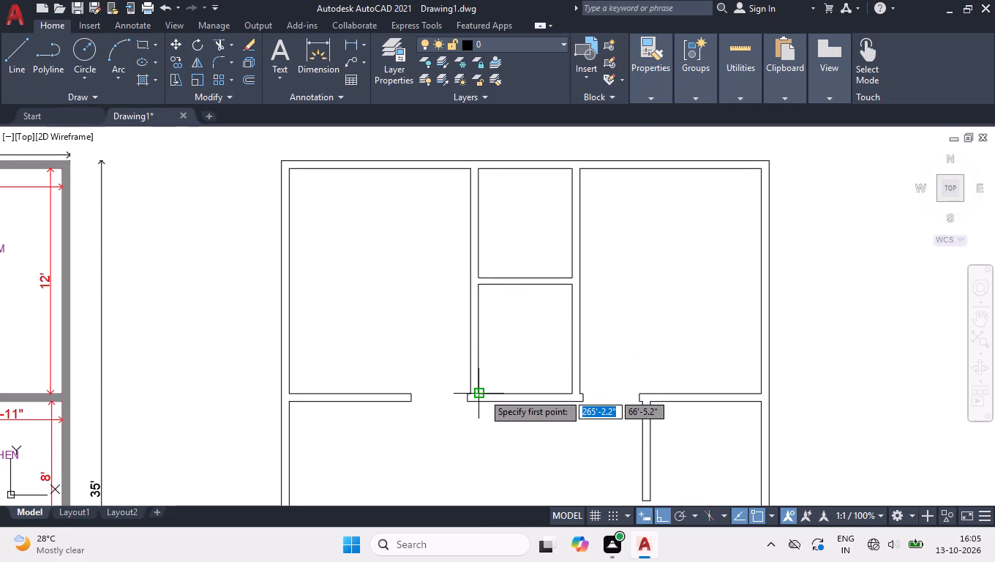
pyautogui.scroll(2, 483, 392)
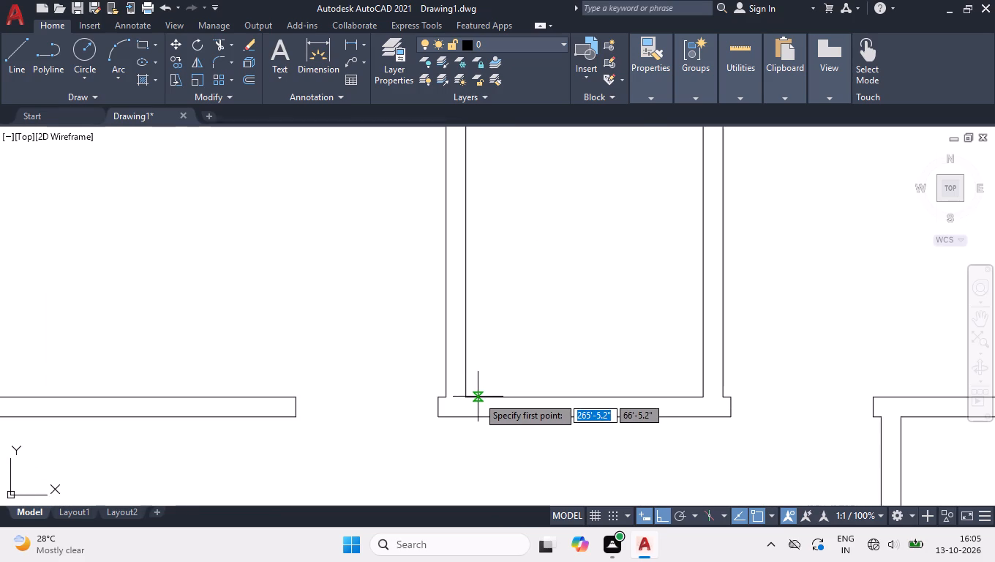
pyautogui.doubleClick(476, 398)
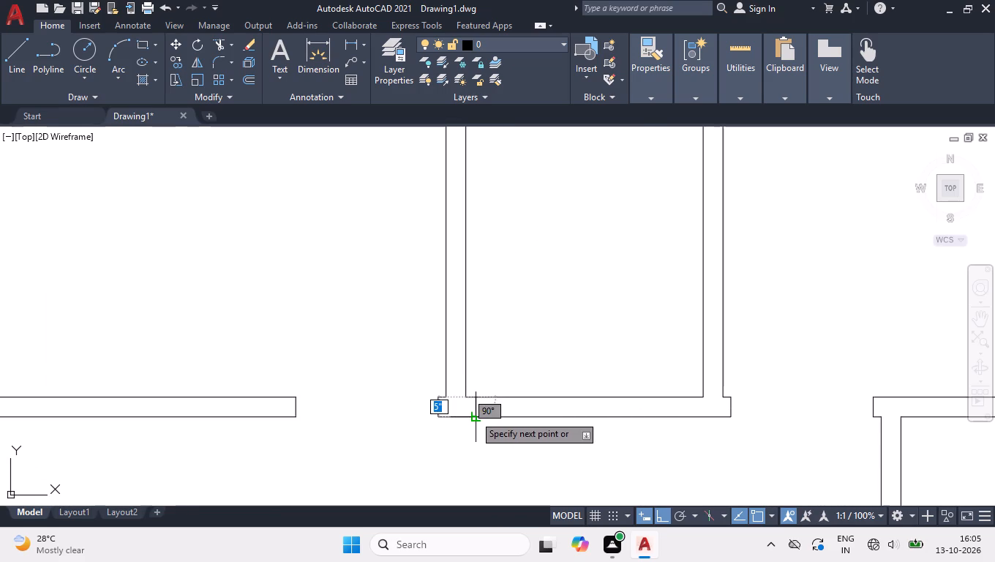
pyautogui.moveTo(474, 415); pyautogui.dragTo(485, 415)
pyautogui.write("2'4")
pyautogui.press('Return')
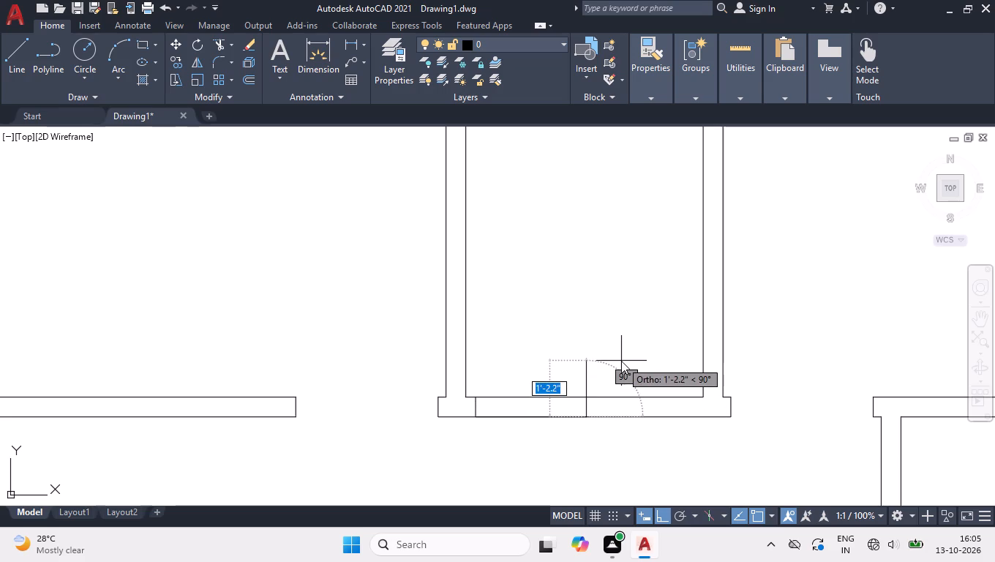
pyautogui.press('5')
pyautogui.press('Return')
pyautogui.press('Return')
# Trim the lower toilet's south wall lines between the new jambs to clear the door opening.
pyautogui.write('TR')
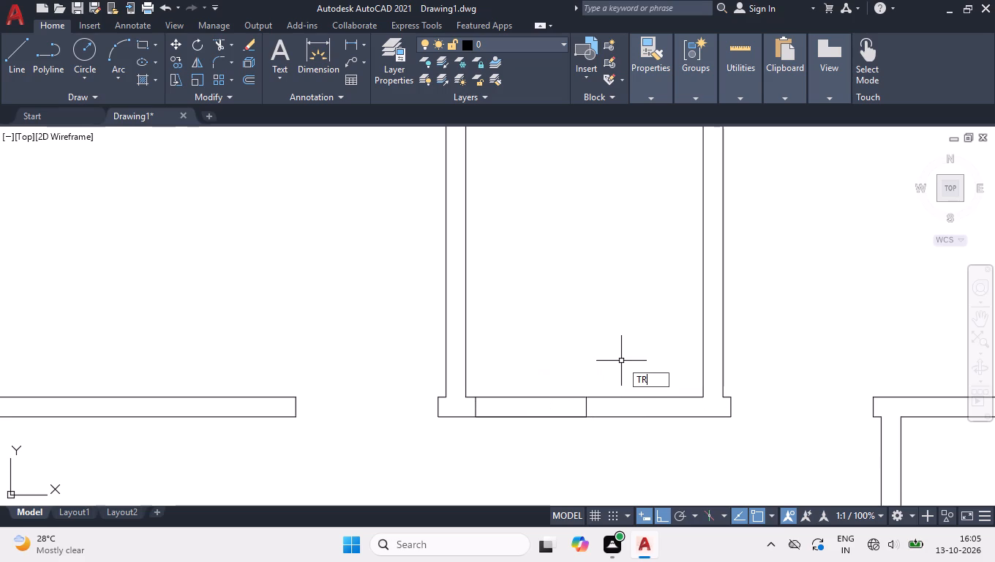
pyautogui.press('Return')
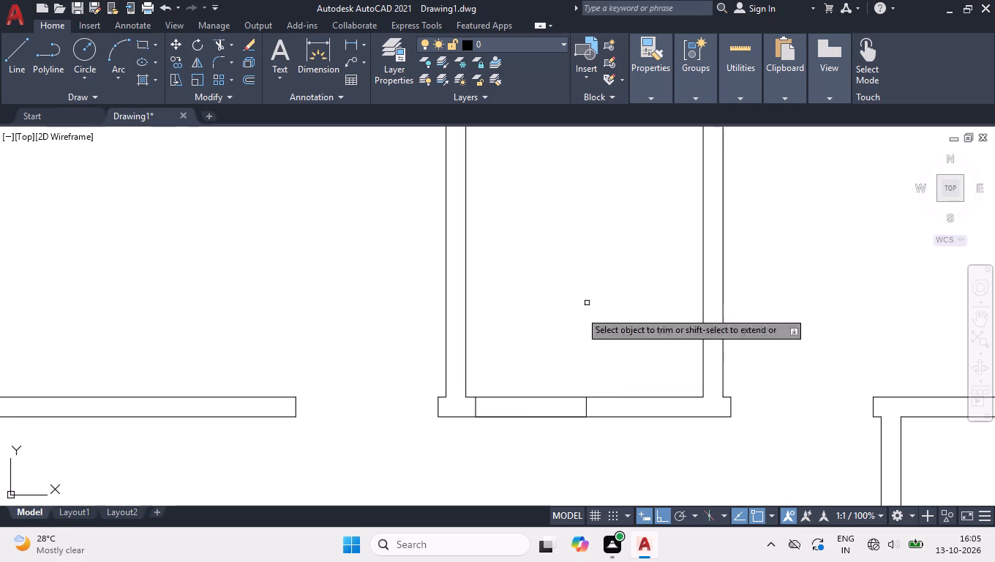
pyautogui.click(504, 450)
pyautogui.click(582, 367)
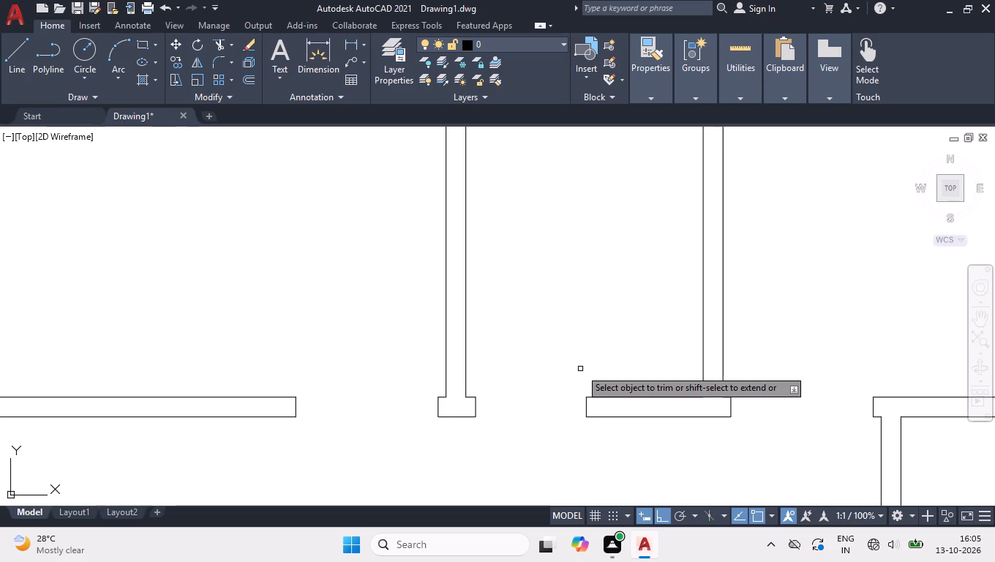
pyautogui.press('space')
# Outline a 2'4" door opening with 5" jamb lines in the upper toilet's east wall, just north of its southeast corner.
pyautogui.scroll(-2, 508, 437)
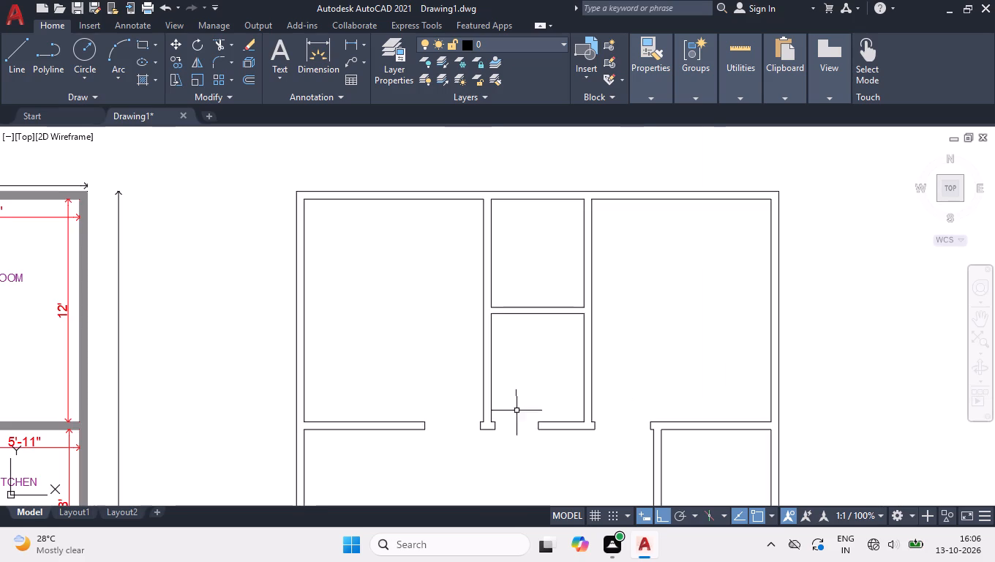
pyautogui.scroll(2, 576, 209)
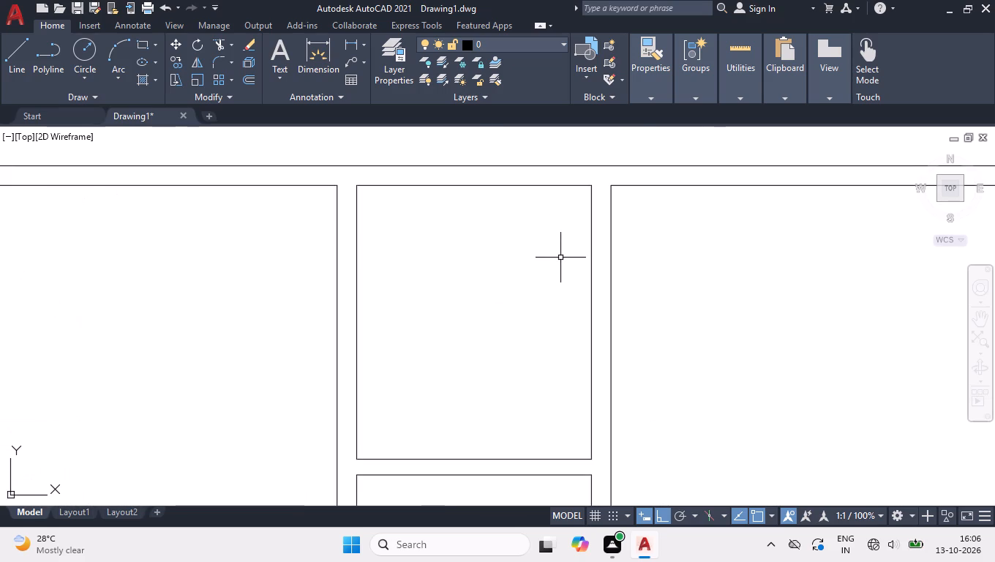
pyautogui.press('l')
pyautogui.press('Return')
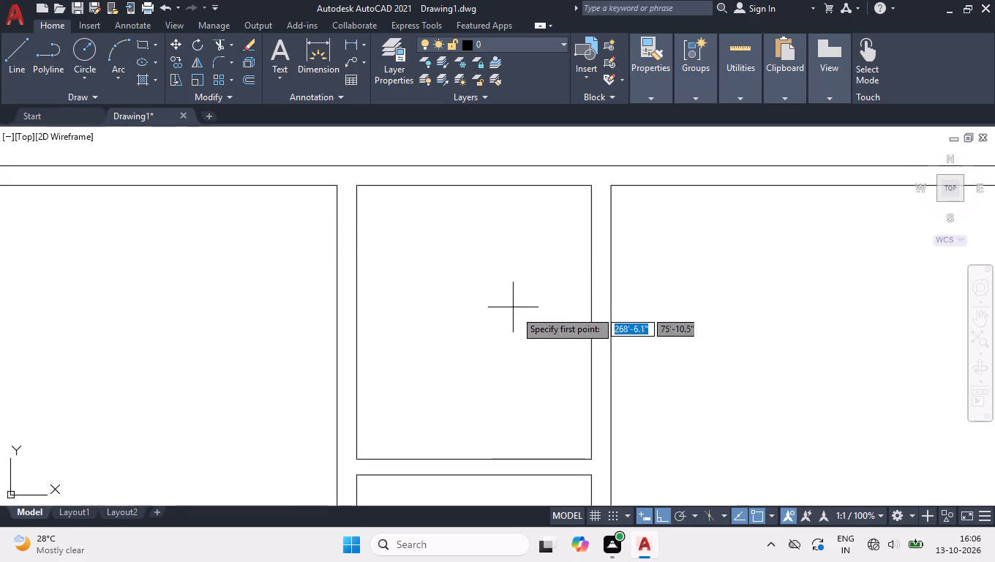
pyautogui.click(591, 447)
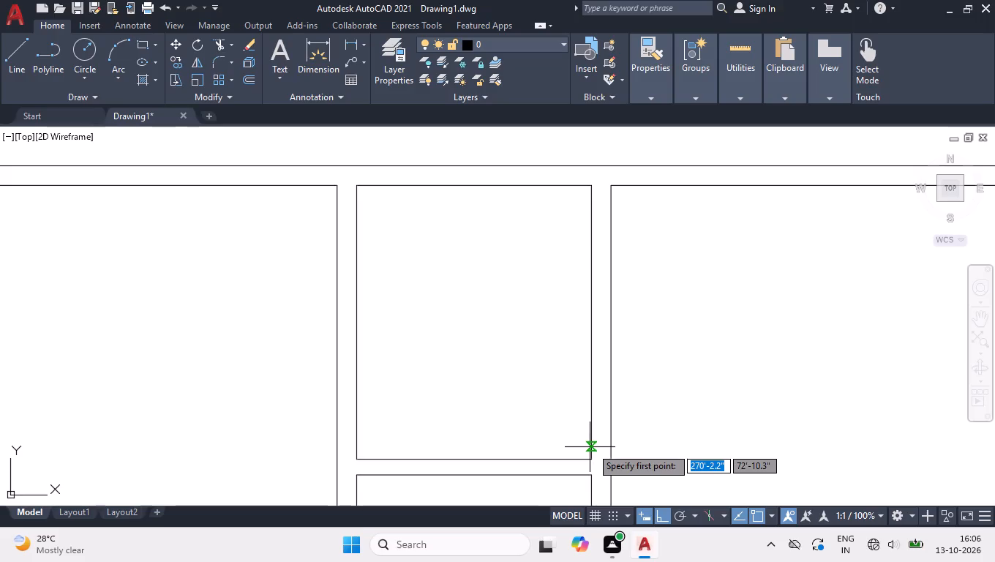
pyautogui.click(612, 447)
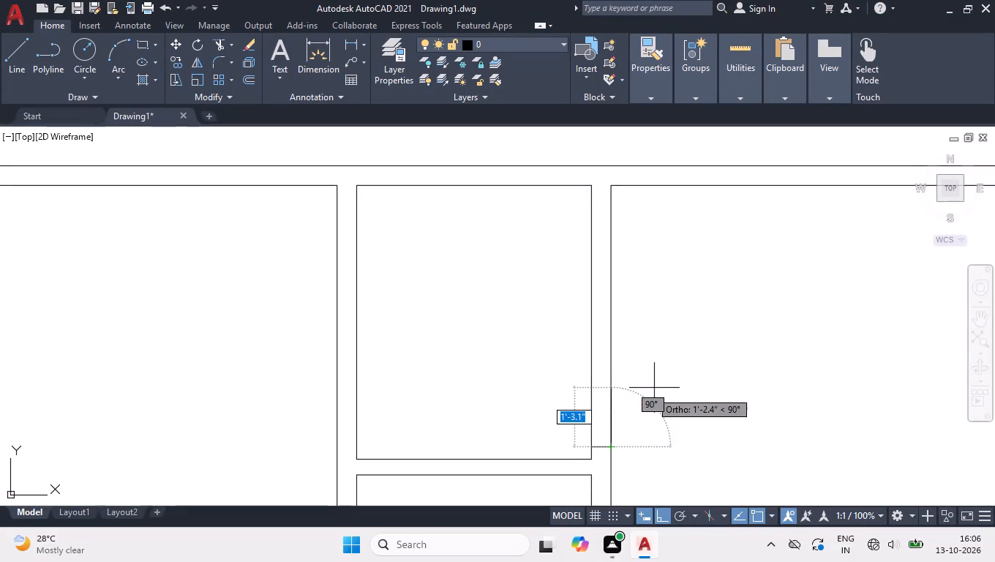
pyautogui.write("2'4")
pyautogui.press('Return')
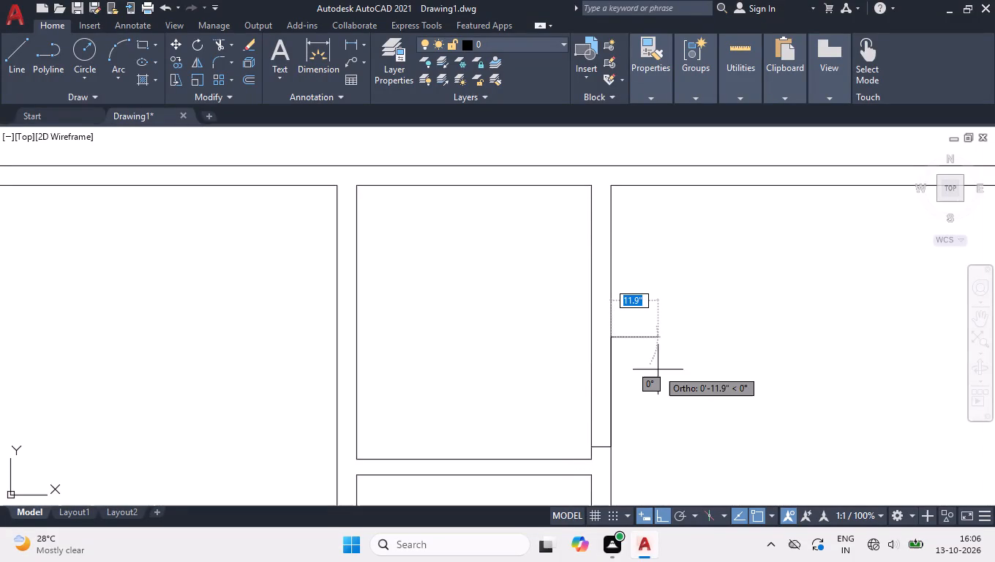
pyautogui.press('5')
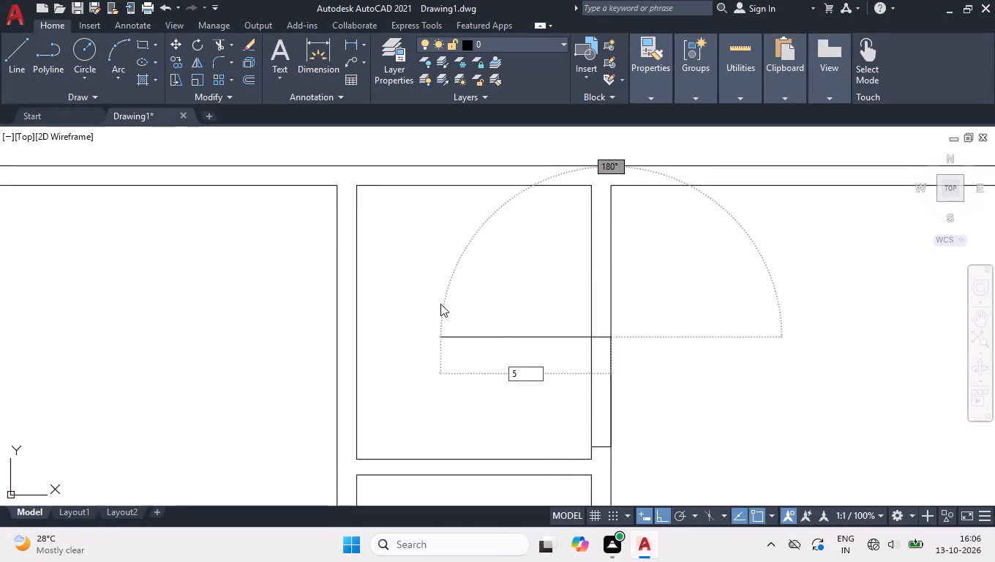
pyautogui.press('Return')
pyautogui.press('Return')
# Trim the upper toilet's east wall lines between the new jambs to clear the door opening.
pyautogui.write('TR')
pyautogui.press('Return')
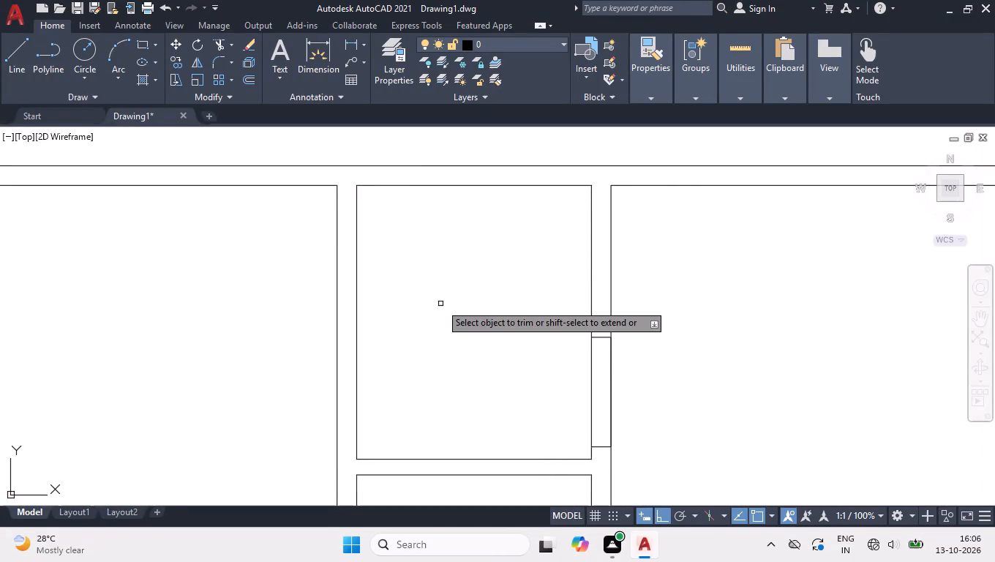
pyautogui.click(539, 412)
pyautogui.click(726, 378)
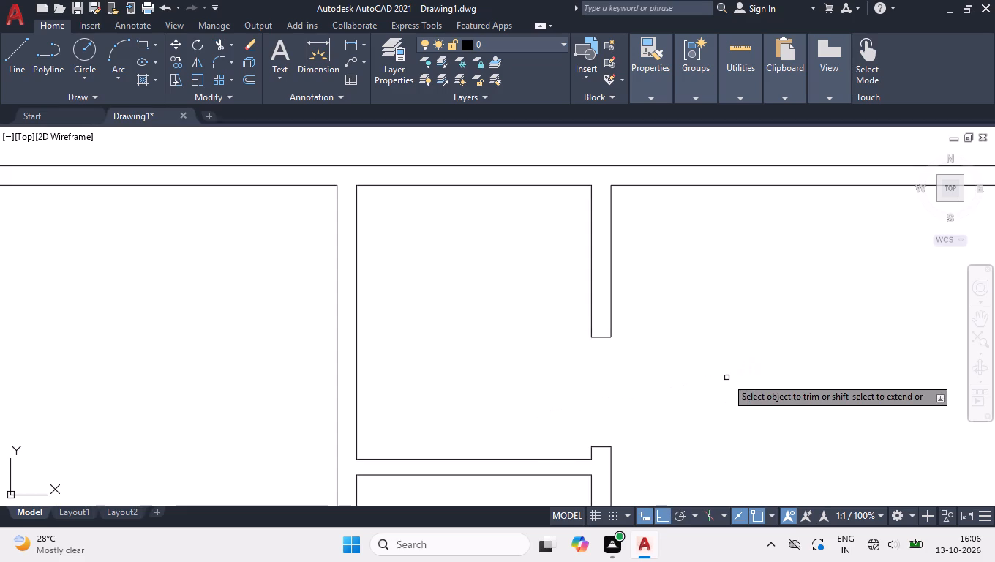
pyautogui.press('space')
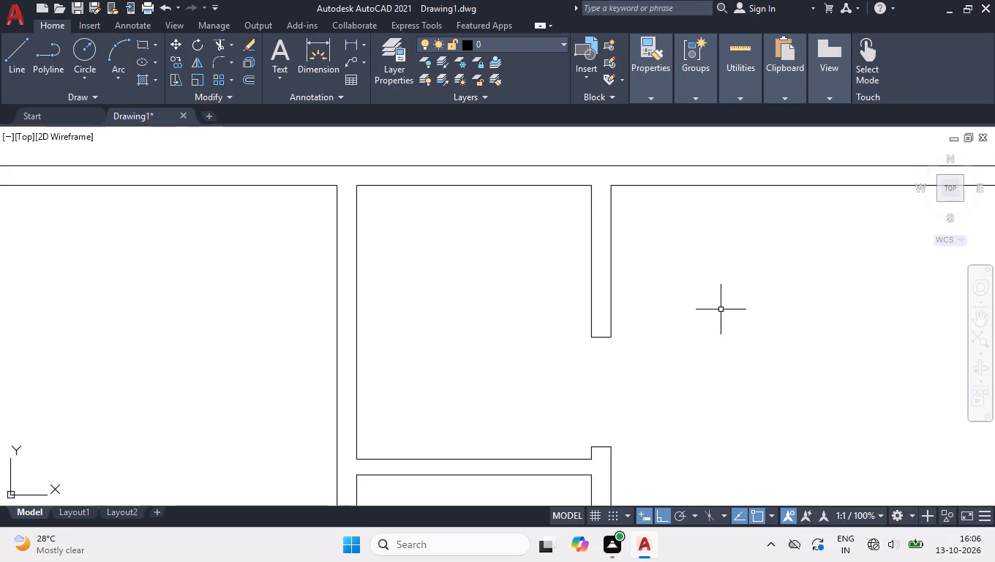
# Delete the dimensioned reference floor plan, leaving only the redrawn plan.
pyautogui.click(953, 190)
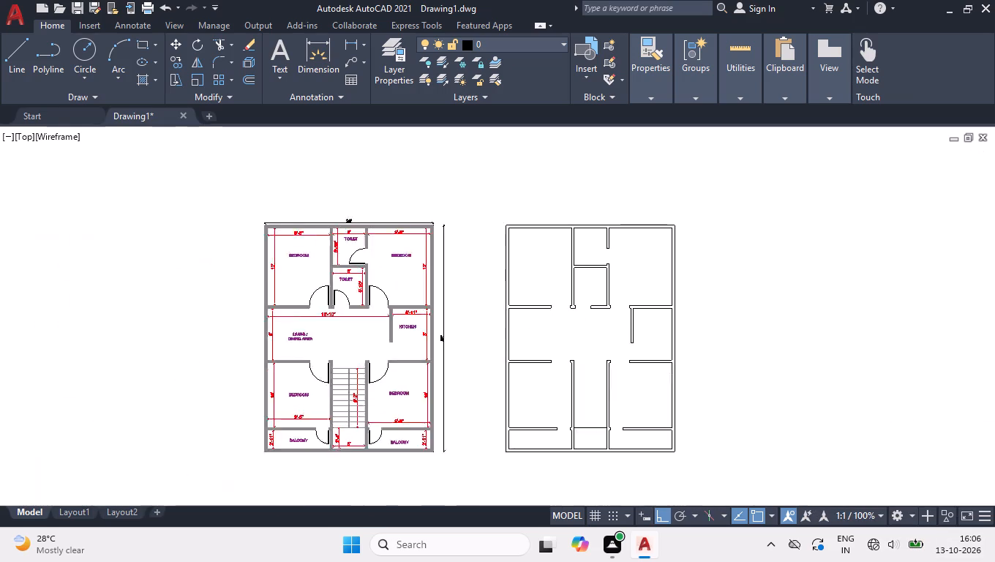
pyautogui.click(459, 226)
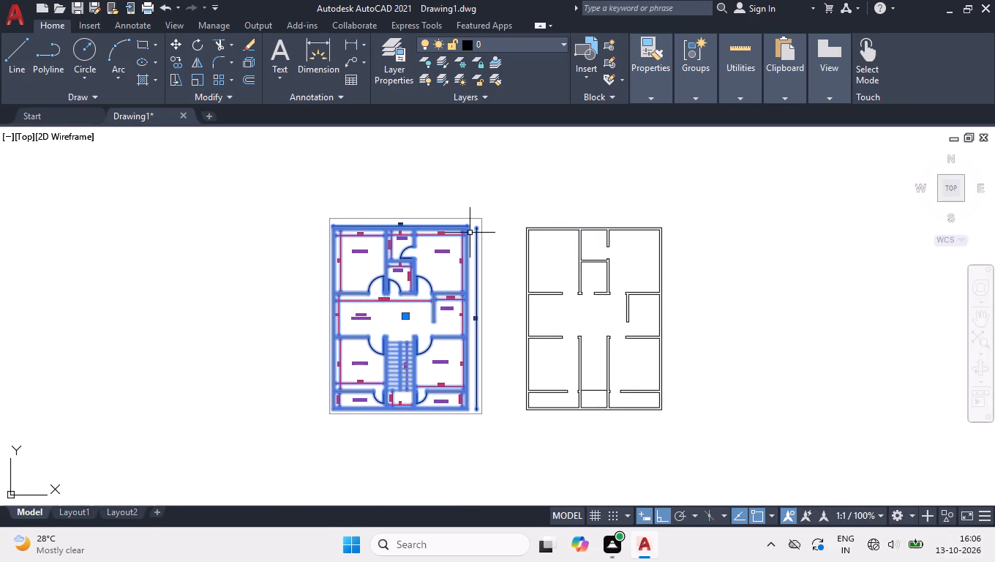
pyautogui.press('Delete')
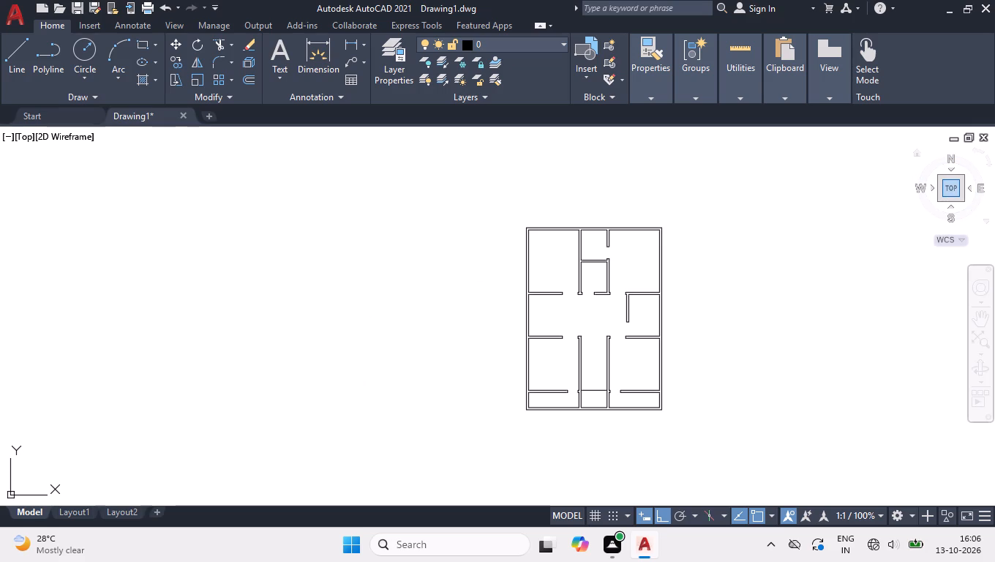
# Offset the stairwell's landing line 9'2" north to mark the far end of the stair flight.
pyautogui.click(950, 188)
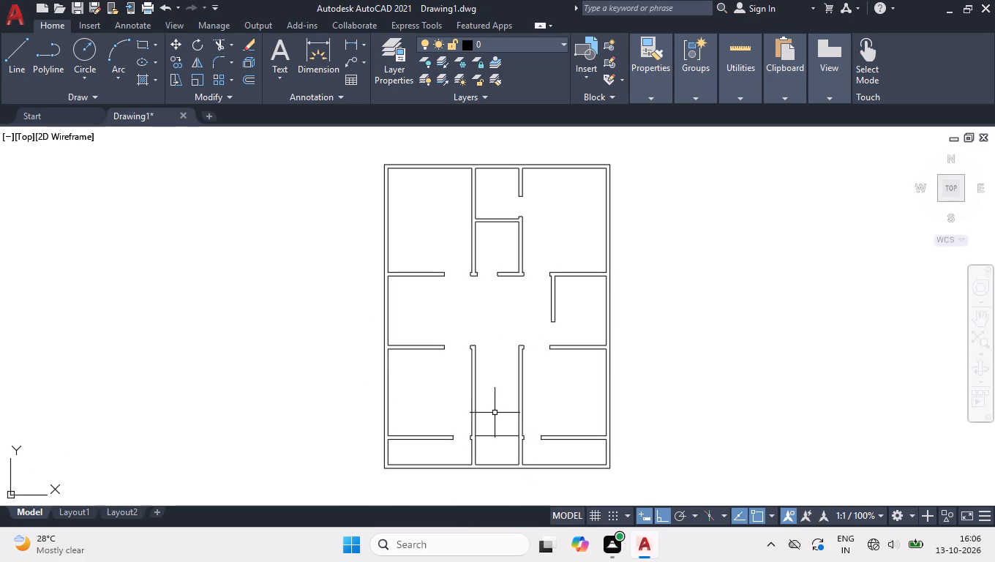
pyautogui.scroll(2, 492, 410)
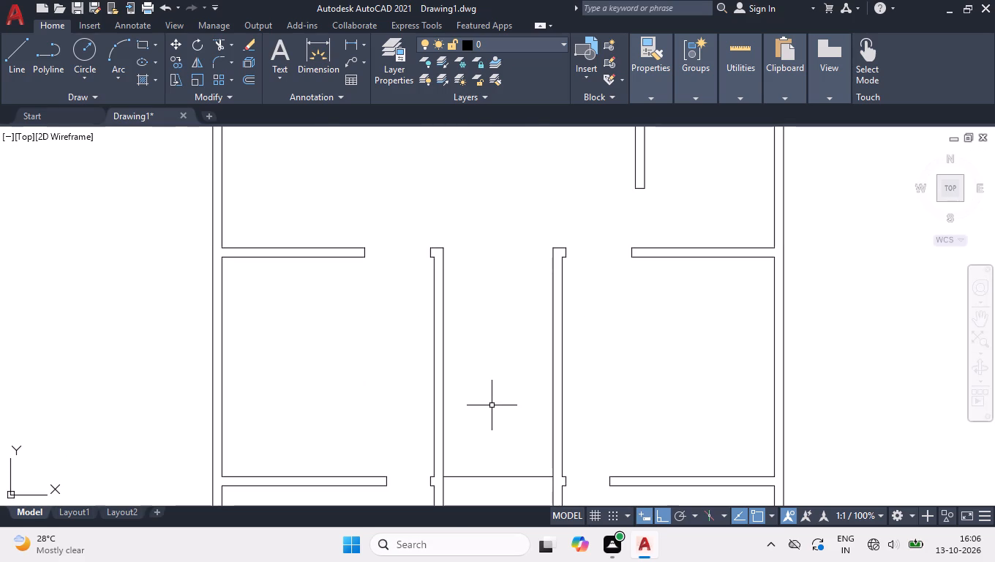
pyautogui.write('OFF')
pyautogui.press('Return')
pyautogui.write("9'2")
pyautogui.press('Return')
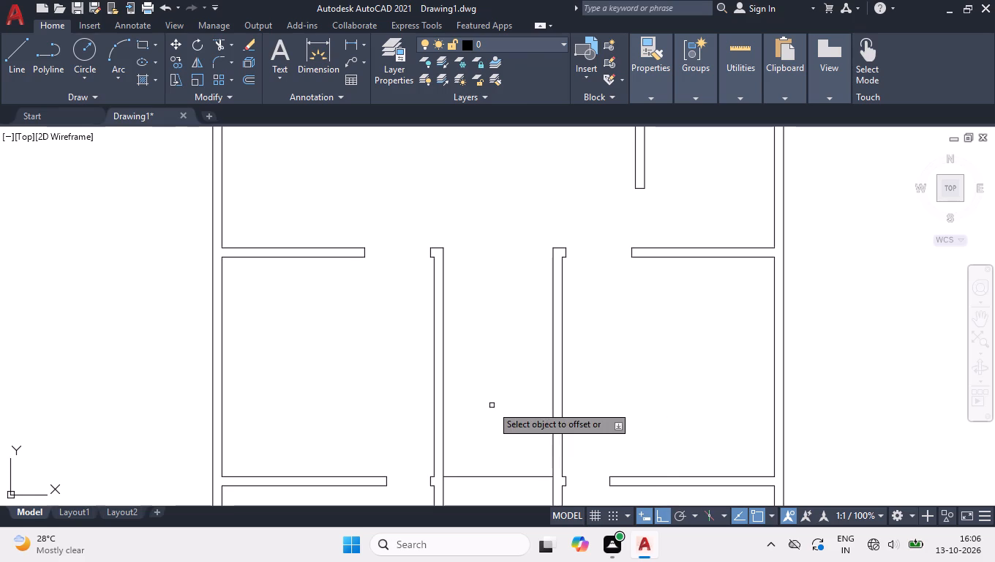
pyautogui.moveTo(487, 477); pyautogui.dragTo(490, 468)
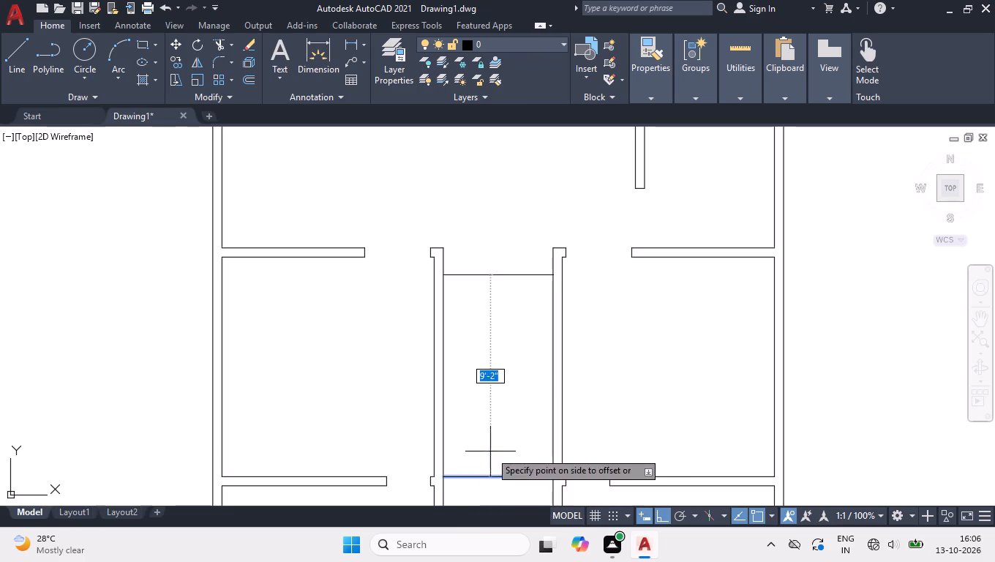
pyautogui.click(490, 450)
pyautogui.press('space')
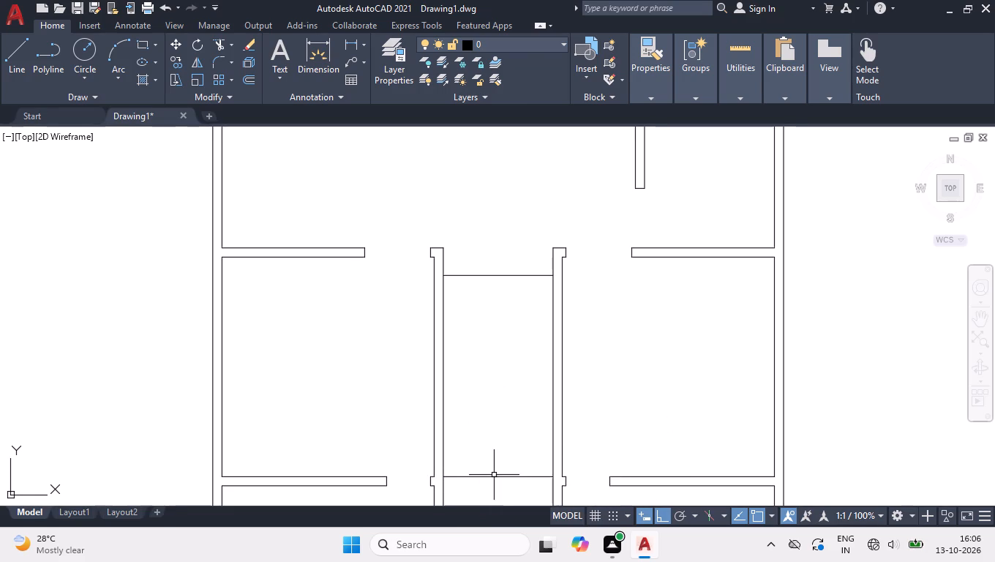
# Copy the landing line as a 12-item array fitted from its midpoint to the offset line's midpoint to form the stair treads.
pyautogui.click(525, 492)
pyautogui.click(518, 465)
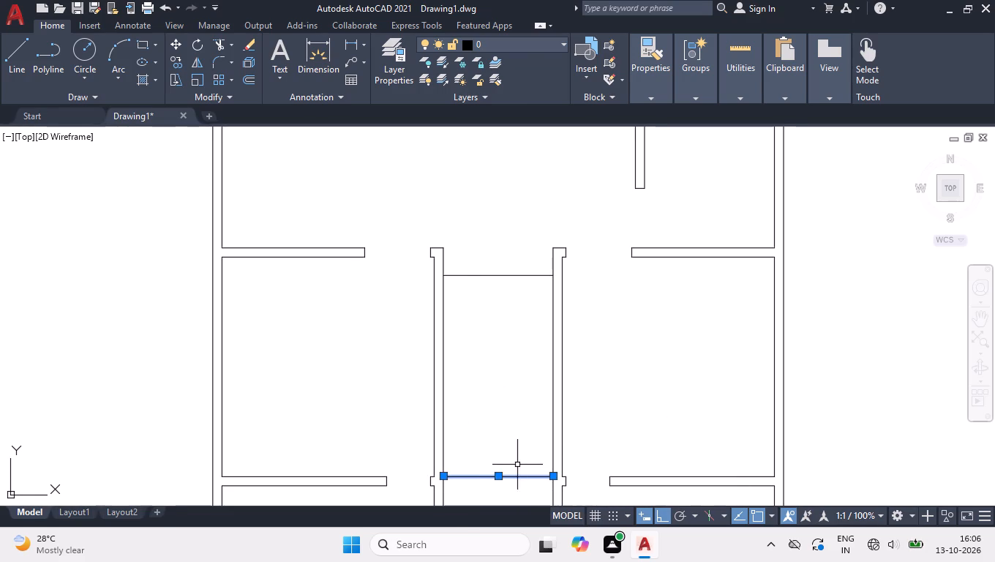
pyautogui.write('COP')
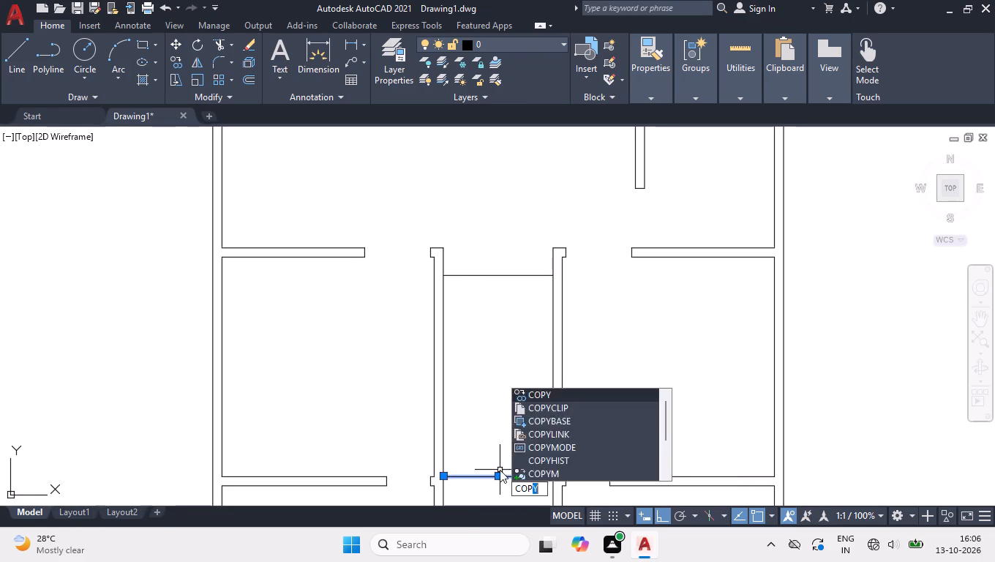
pyautogui.press('Return')
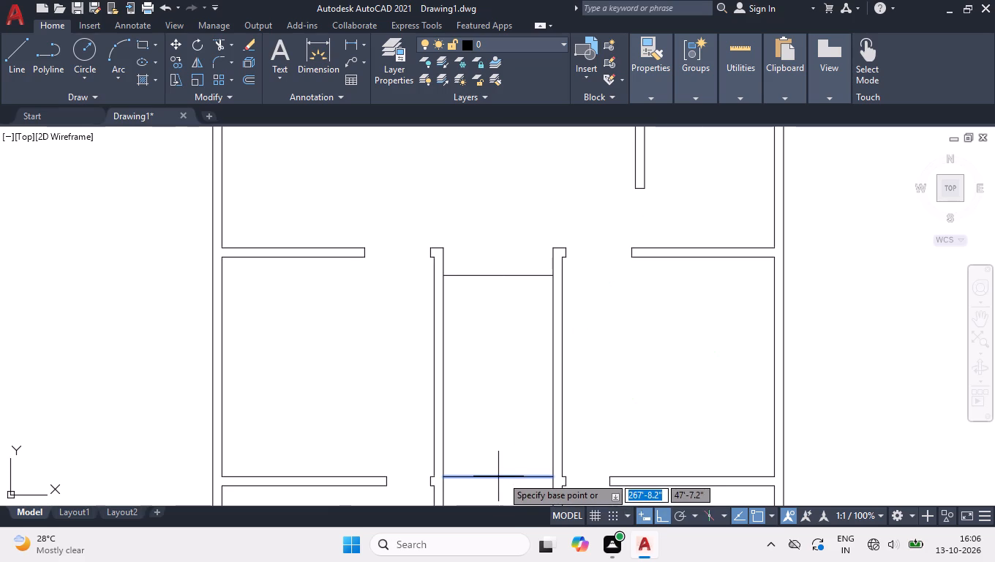
pyautogui.click(501, 474)
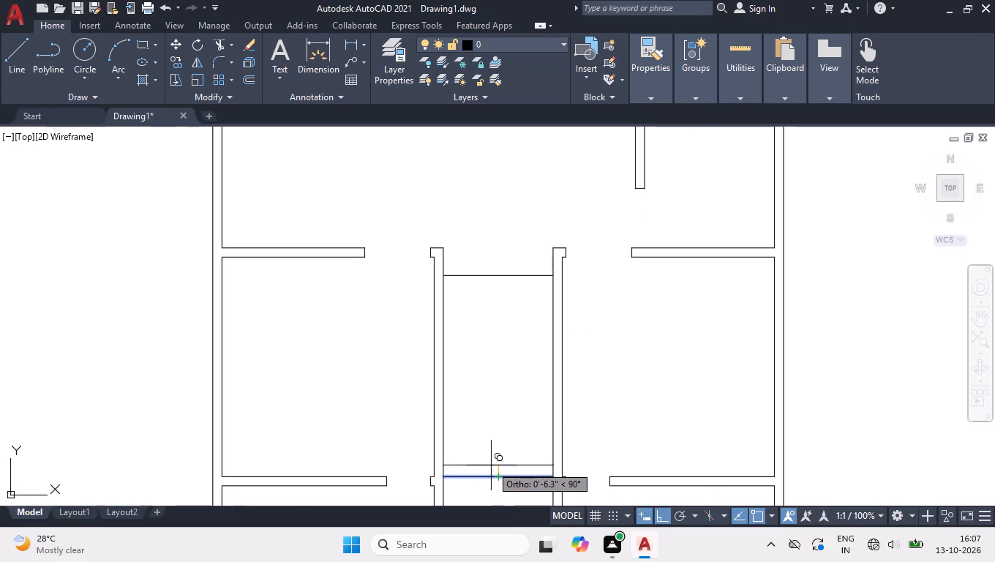
pyautogui.write('AR')
pyautogui.press('Return')
pyautogui.write('12')
pyautogui.press('Return')
pyautogui.press('f')
pyautogui.press('Return')
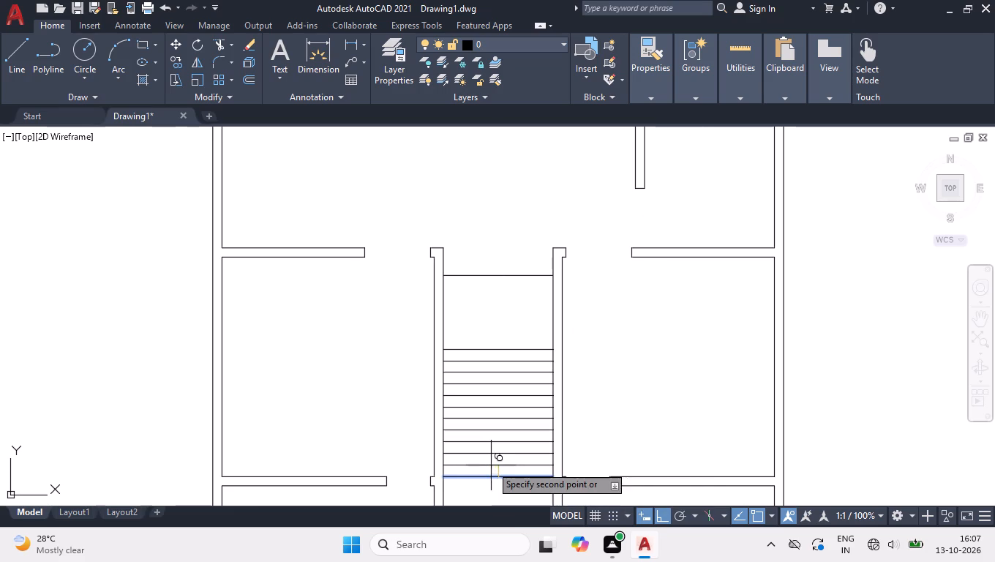
pyautogui.click(495, 274)
pyautogui.press('space')
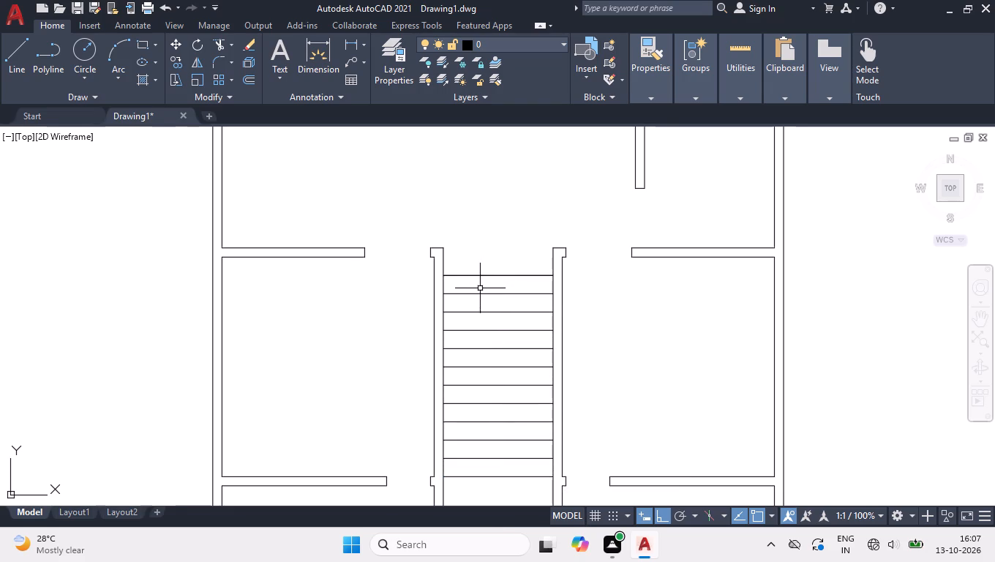
# Delete the duplicate line overlapping the northernmost stair tread.
pyautogui.click(476, 275)
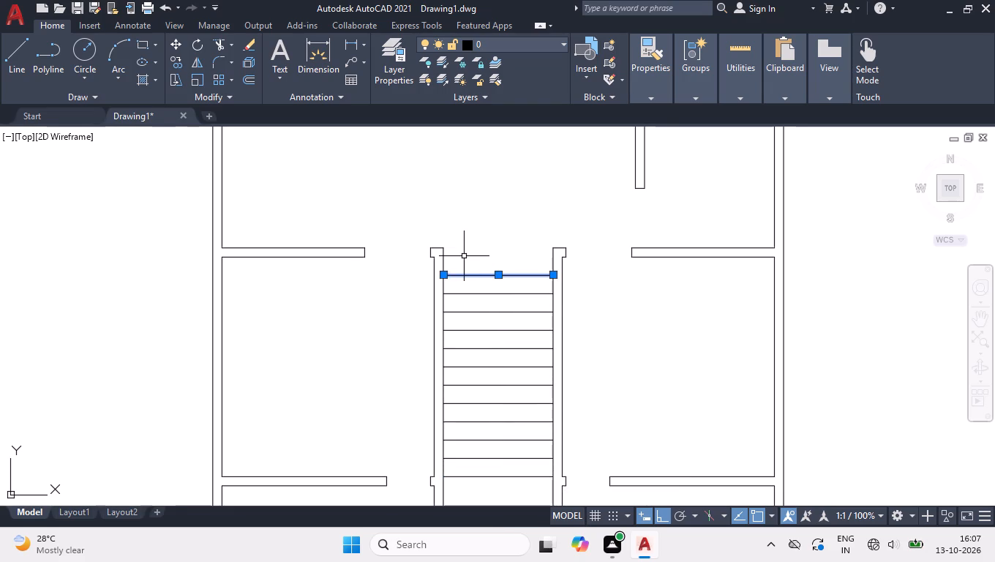
pyautogui.press('Delete')
# Draw a vertical centre line down the stair from the top tread's midpoint to the landing line's midpoint.
pyautogui.press('l')
pyautogui.press('Return')
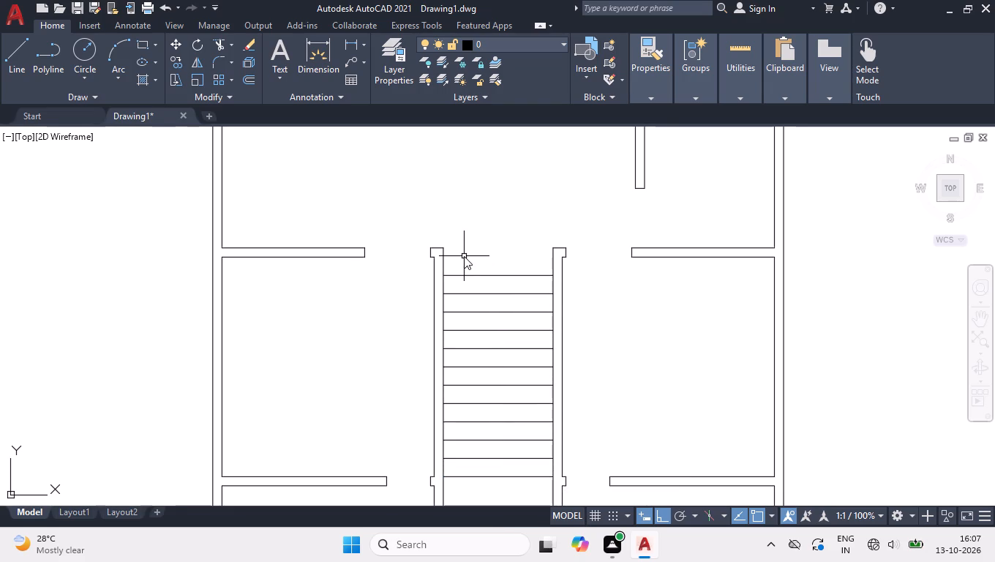
pyautogui.click(499, 274)
pyautogui.click(499, 479)
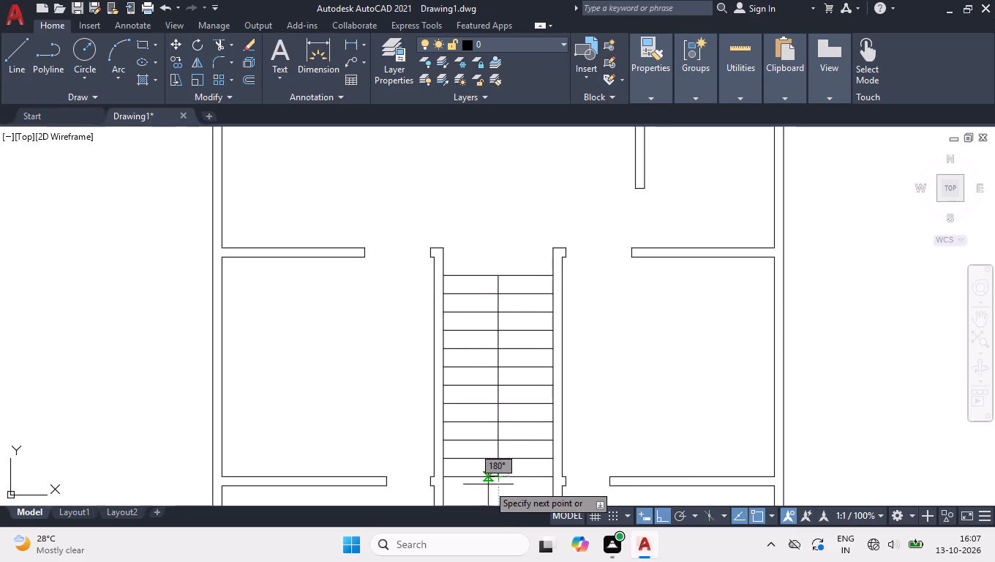
pyautogui.press('space')
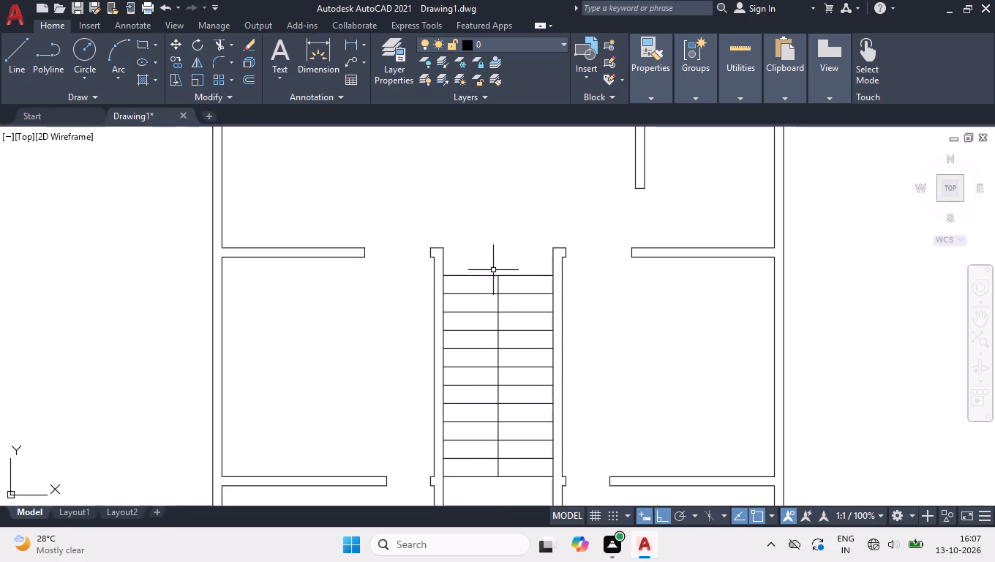
# Offset the stair's centre line 1" to both the west and east sides.
pyautogui.scroll(4, 493, 271)
pyautogui.scroll(1, 548, 307)
pyautogui.scroll(-1, 424, 328)
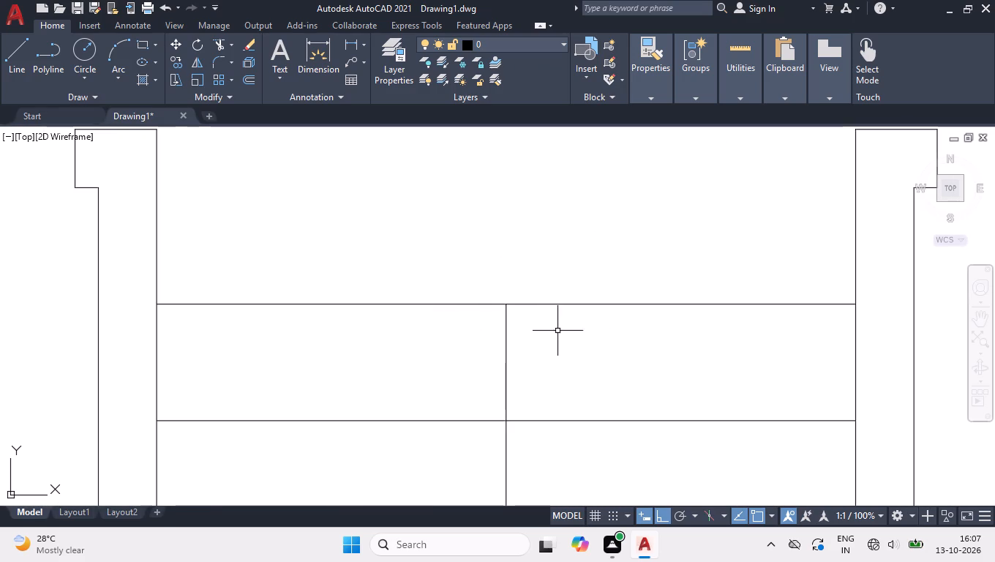
pyautogui.scroll(3, 515, 331)
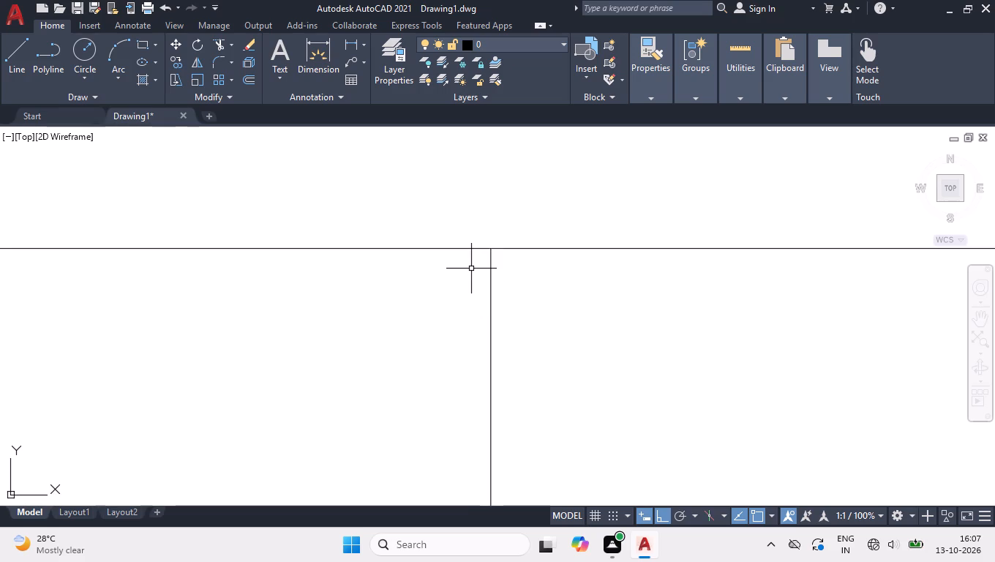
pyautogui.write('OF')
pyautogui.press('f')
pyautogui.press('Return')
pyautogui.press('1')
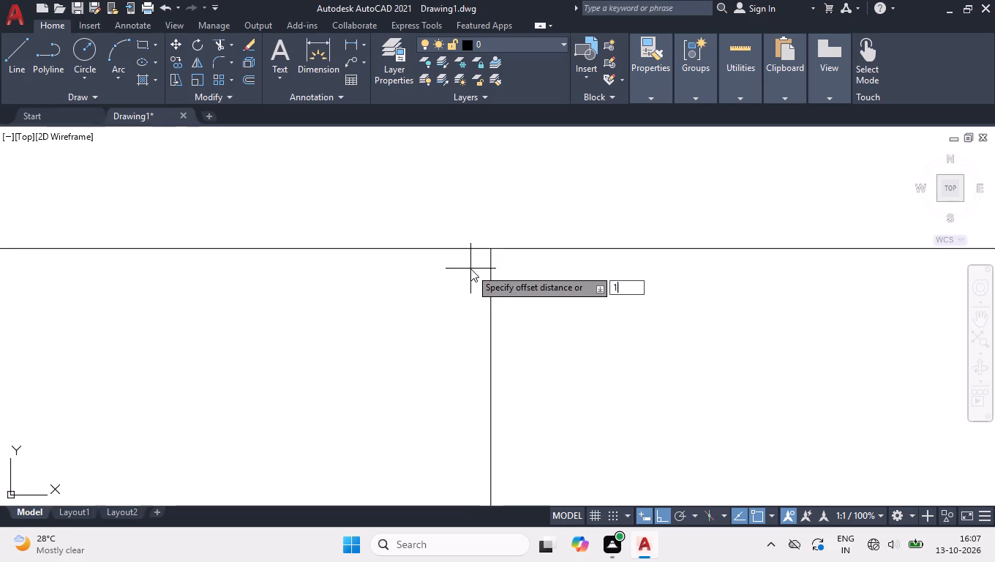
pyautogui.press('Return')
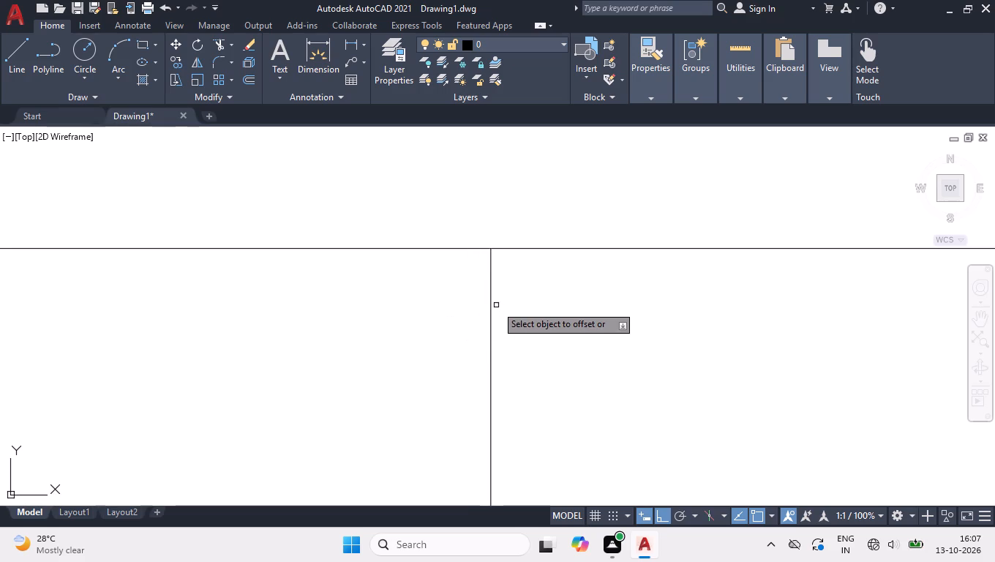
pyautogui.click(492, 305)
pyautogui.click(449, 310)
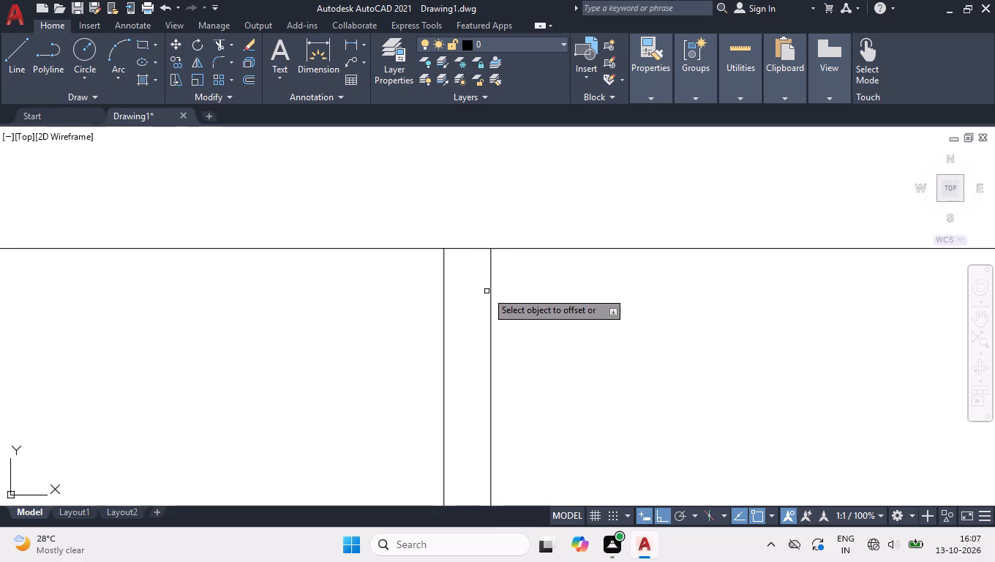
pyautogui.click(489, 288)
pyautogui.click(547, 300)
pyautogui.press('space')
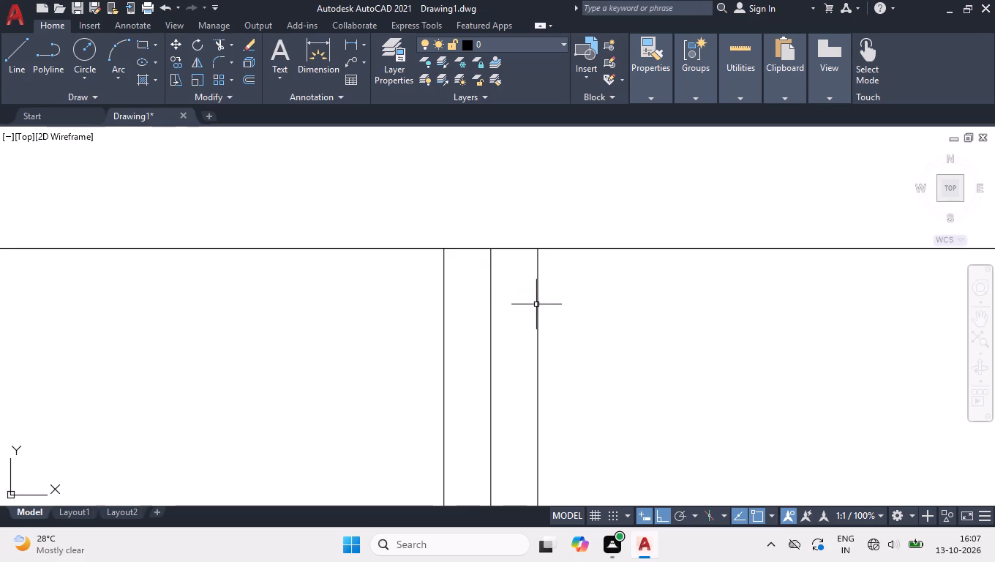
# Delete the stair's original centre line, keeping the two offset lines on either side of it.
pyautogui.click(535, 303)
pyautogui.click(476, 334)
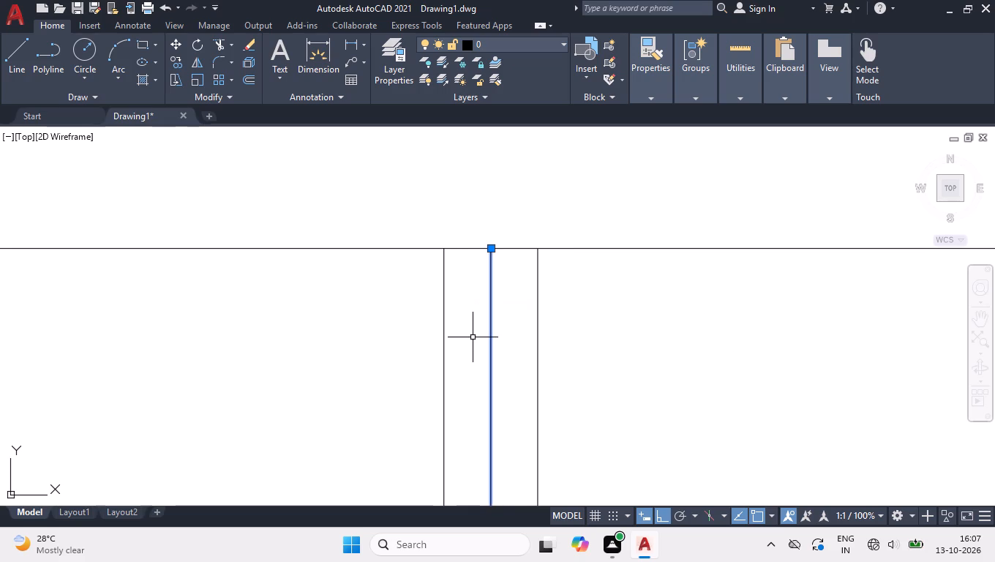
pyautogui.press('Delete')
# Trim away the tread segments lying between the two vertical stair lines, using a fence down the gap from the top tread.
pyautogui.scroll(-4, 517, 213)
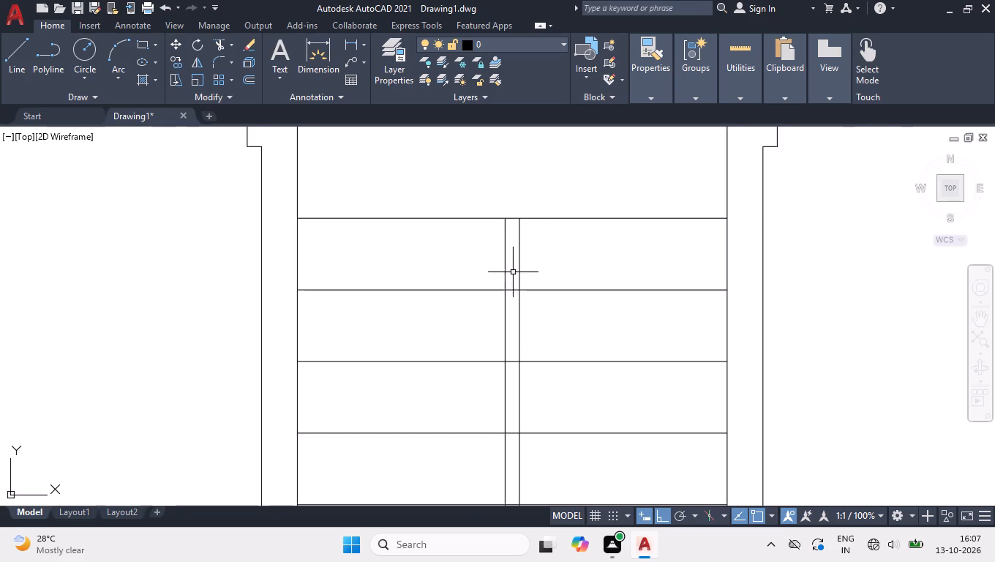
pyautogui.scroll(1, 513, 273)
pyautogui.write('TR')
pyautogui.press('Return')
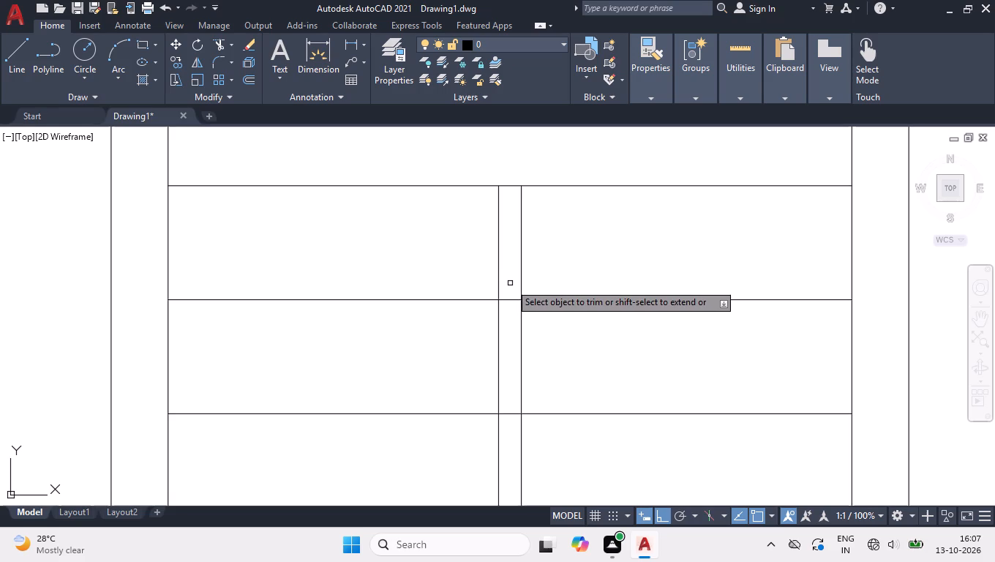
pyautogui.click(510, 283)
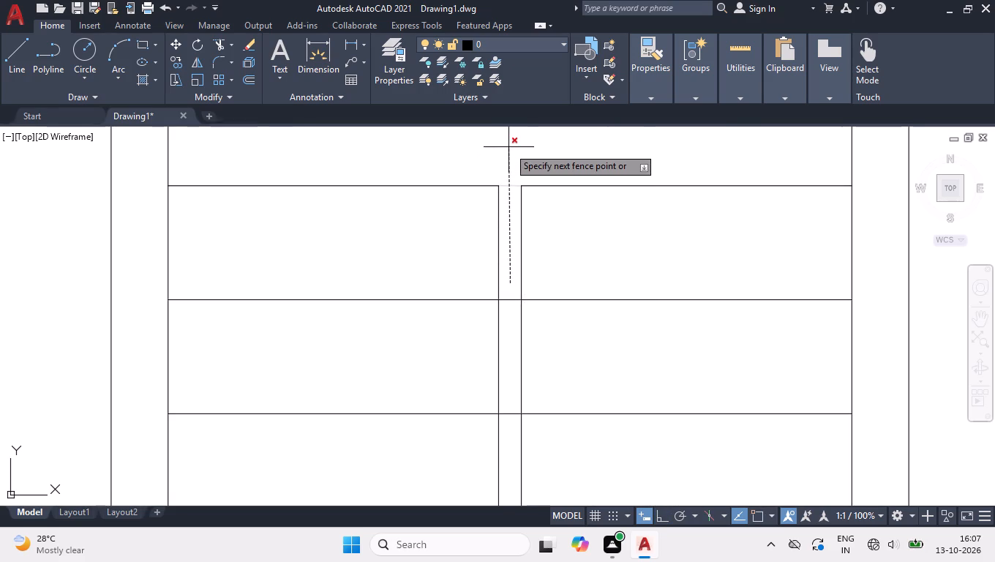
pyautogui.scroll(-3, 508, 147)
pyautogui.scroll(4, 511, 438)
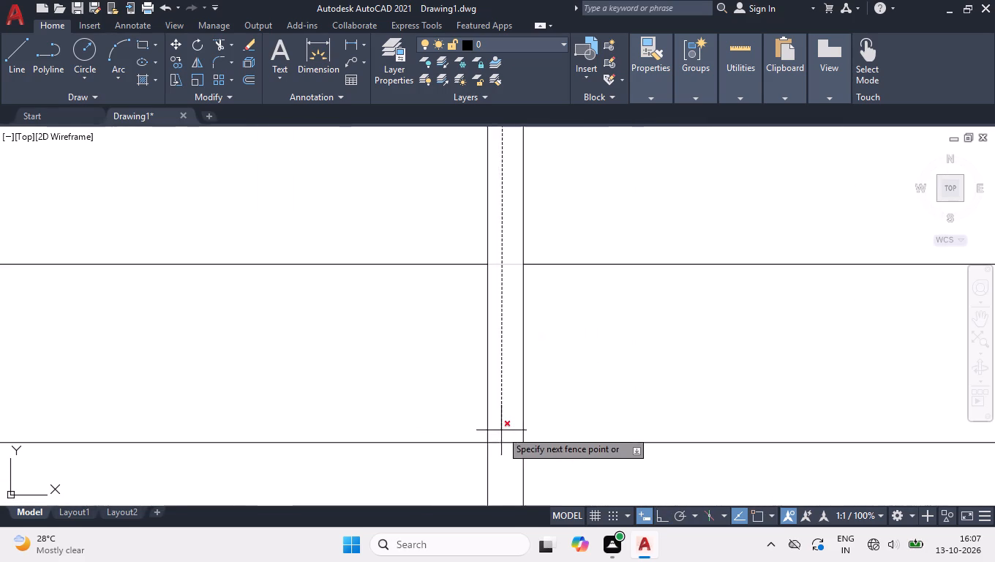
pyautogui.click(507, 460)
pyautogui.press('space')
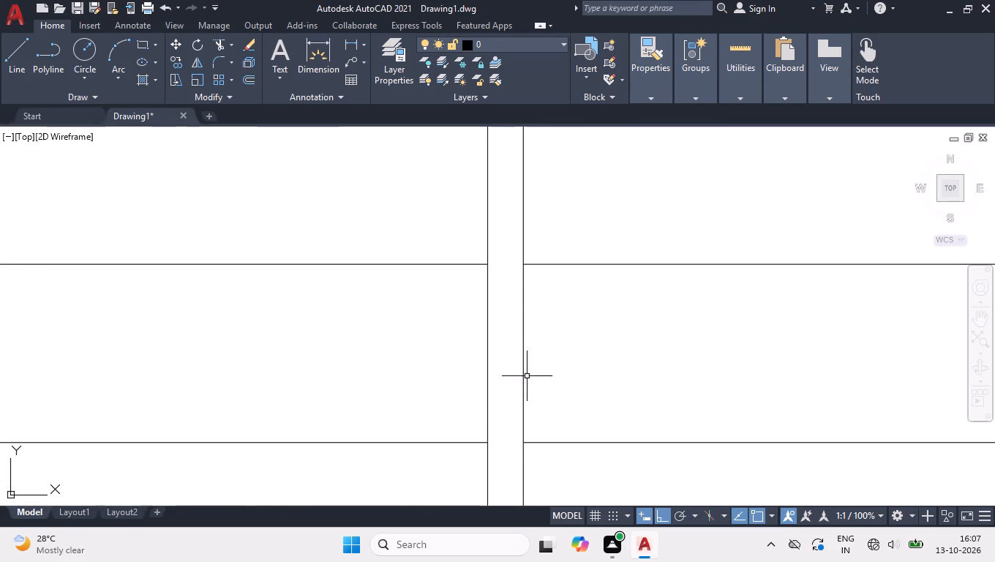
# Change the colour of all the floor plan's lines, including the staircase, to Color 253 and clear the selection.
pyautogui.click(955, 193)
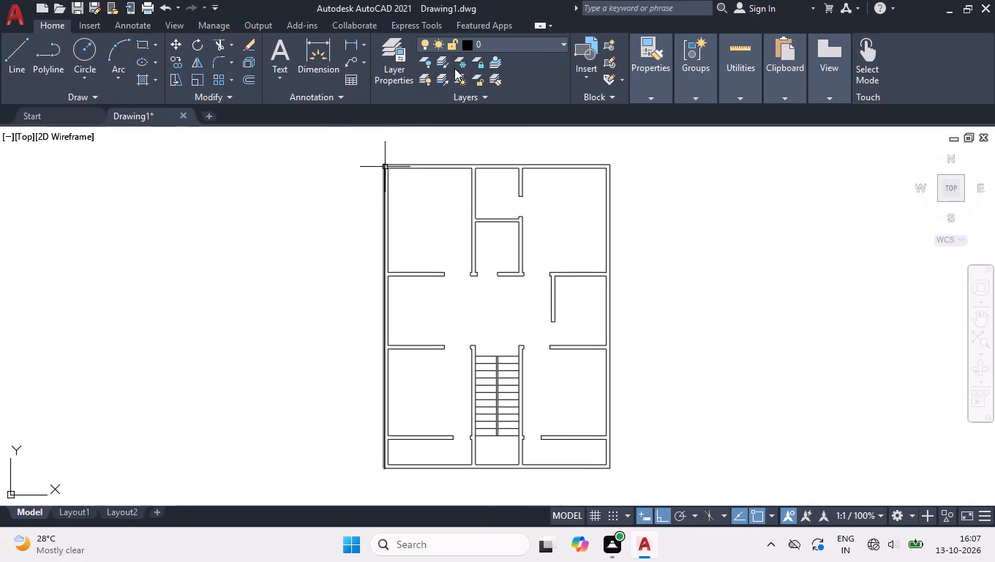
pyautogui.click(370, 145)
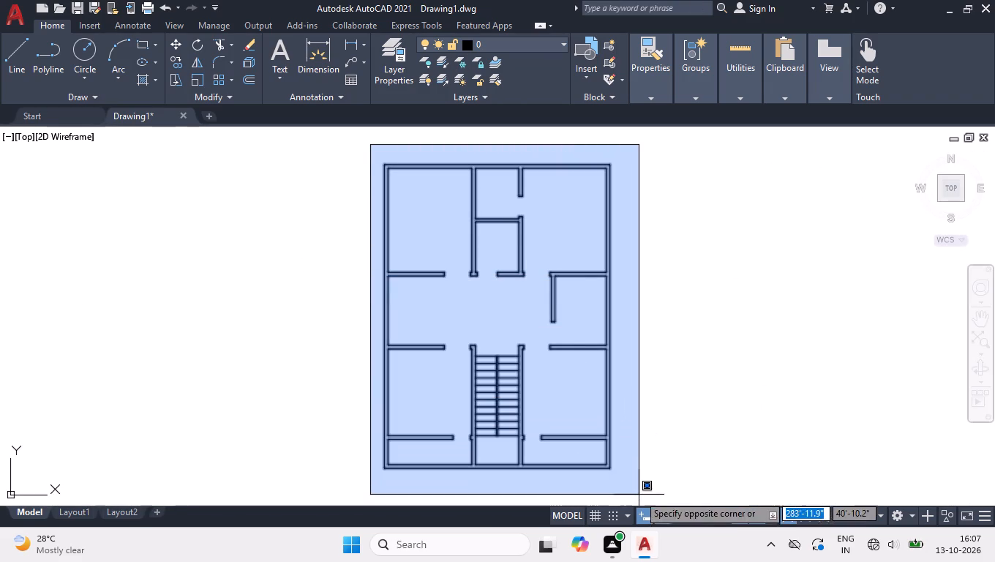
pyautogui.click(638, 491)
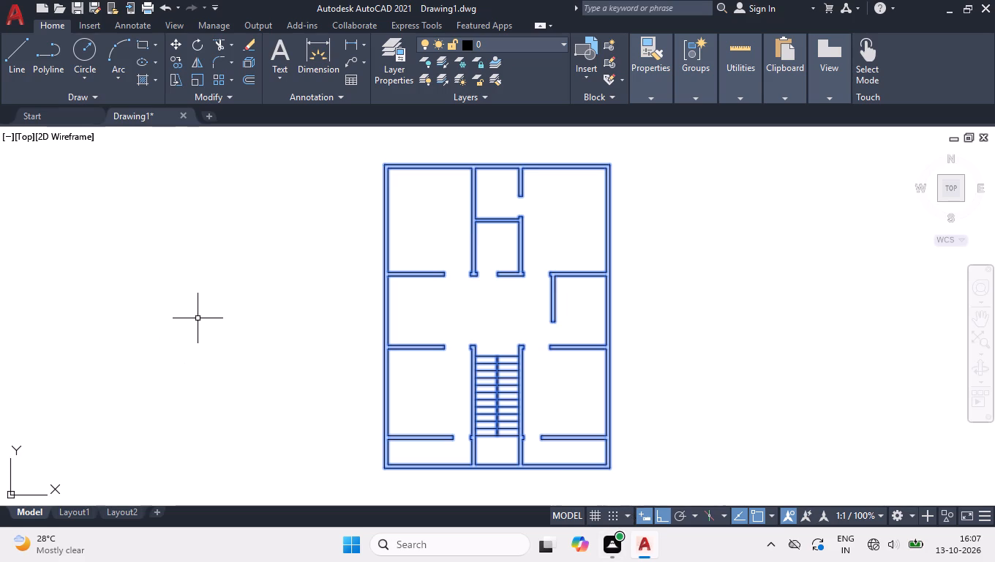
pyautogui.hotkey('ctrl', '1')
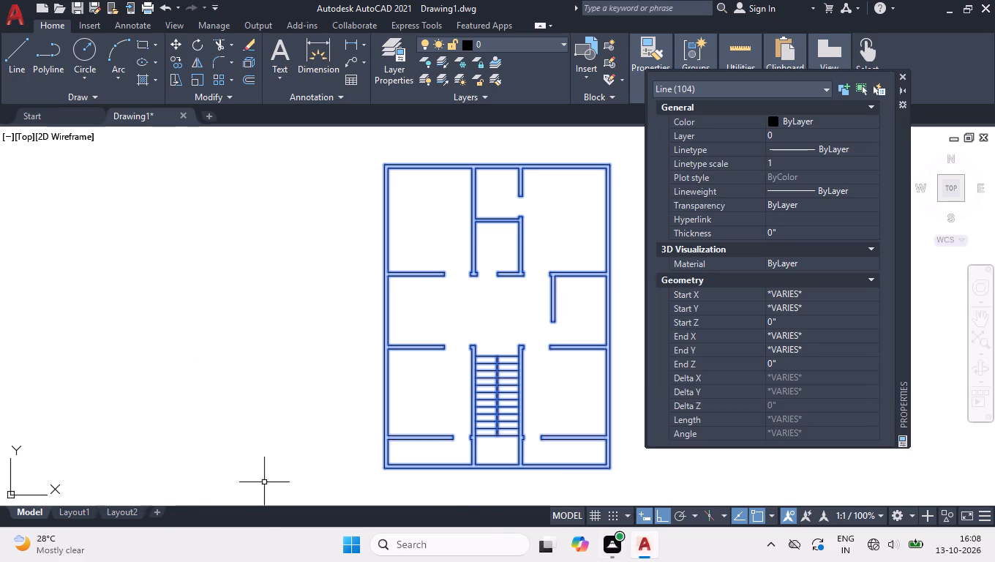
pyautogui.doubleClick(817, 124)
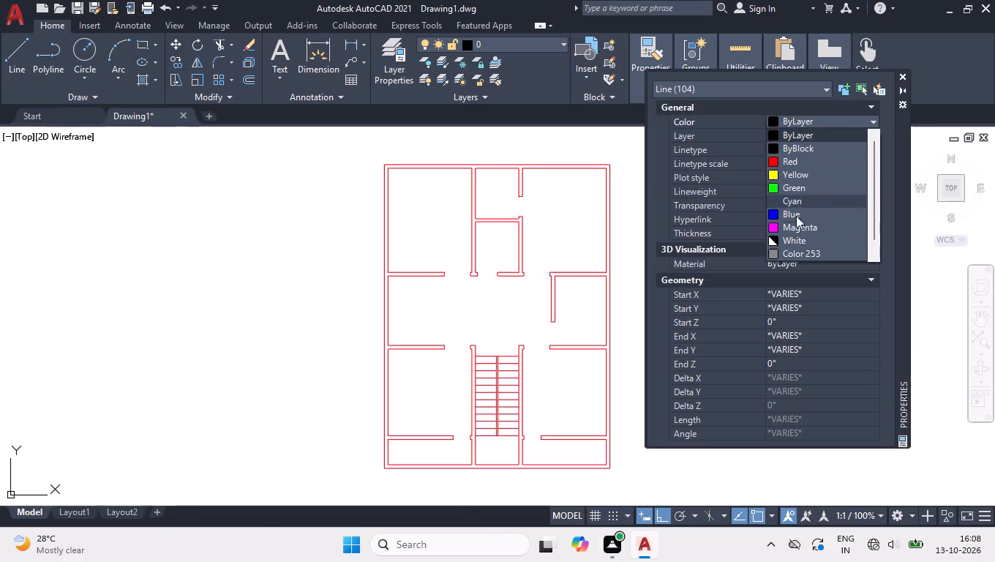
pyautogui.click(803, 256)
pyautogui.click(899, 77)
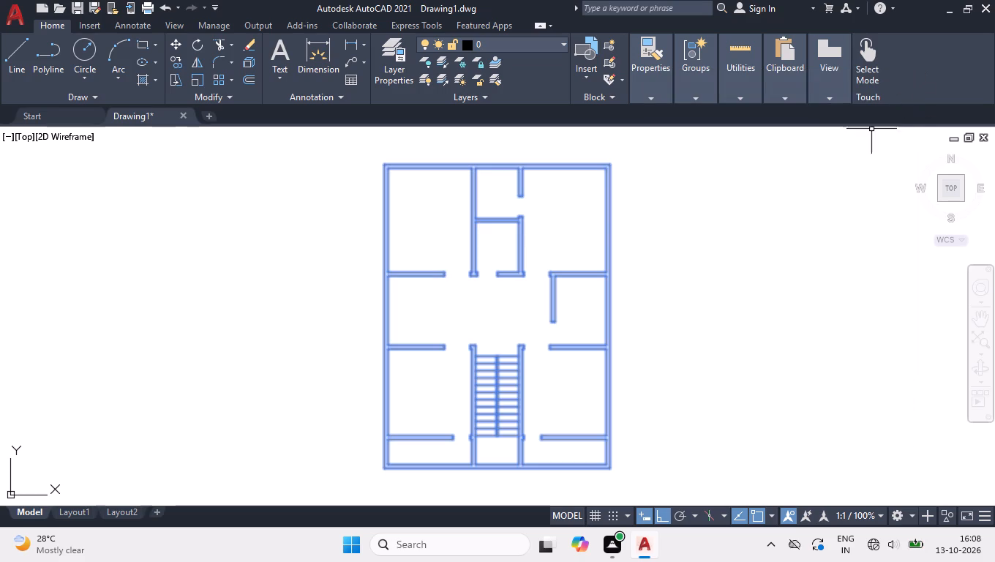
pyautogui.moveTo(803, 170); pyautogui.dragTo(794, 182, button='right')
pyautogui.click(871, 417)
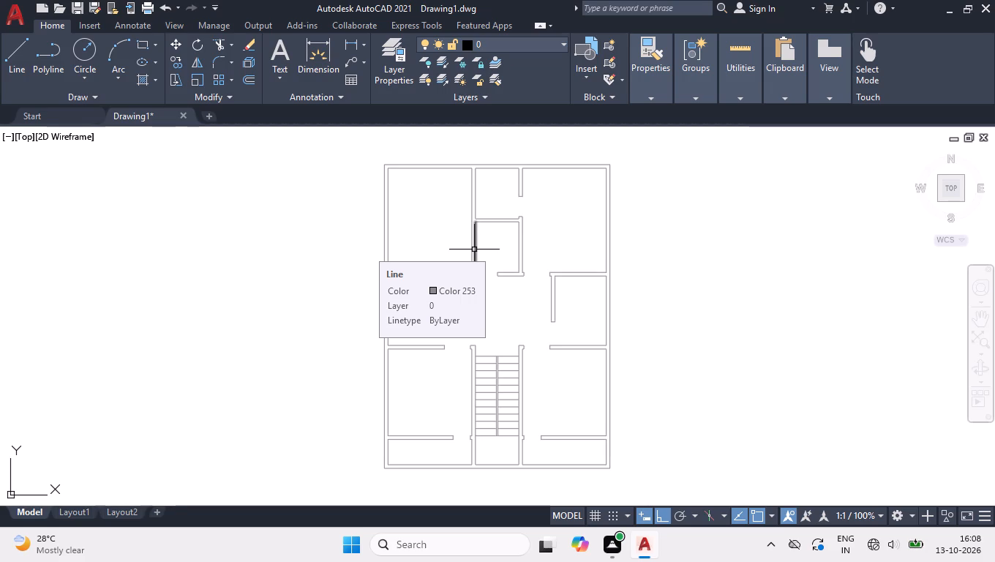
# Insert nine copies of the Door - Imperial sample block in the empty area west of the floor plan.
pyautogui.hotkey('ctrl', '3')
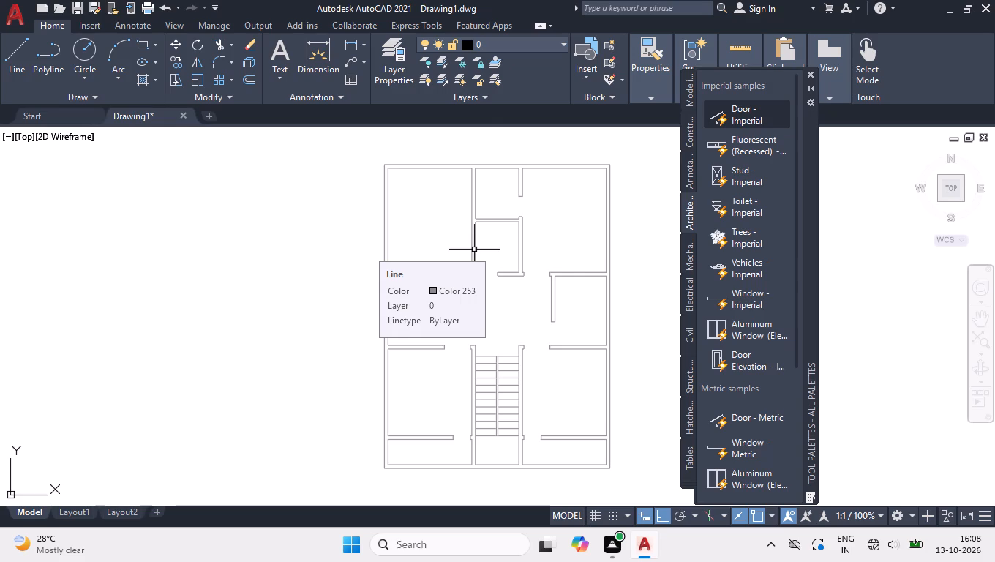
pyautogui.click(752, 118)
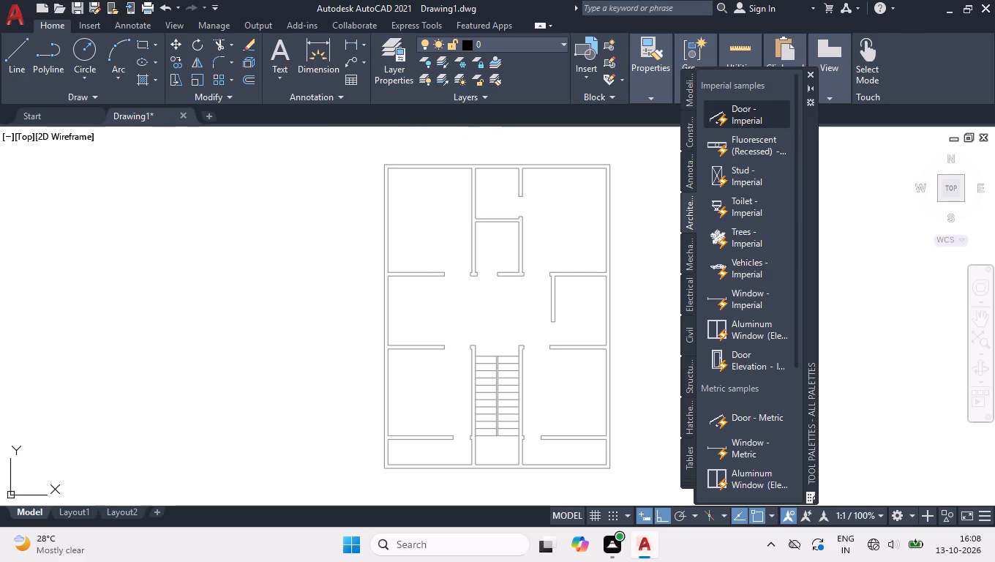
pyautogui.click(146, 222)
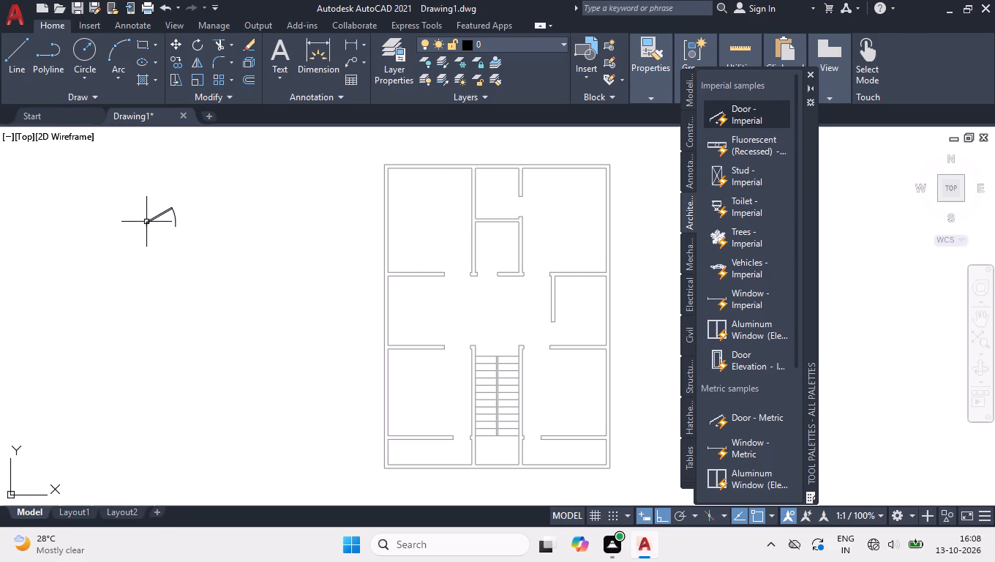
pyautogui.press('space')
pyautogui.click(196, 225)
pyautogui.press('space')
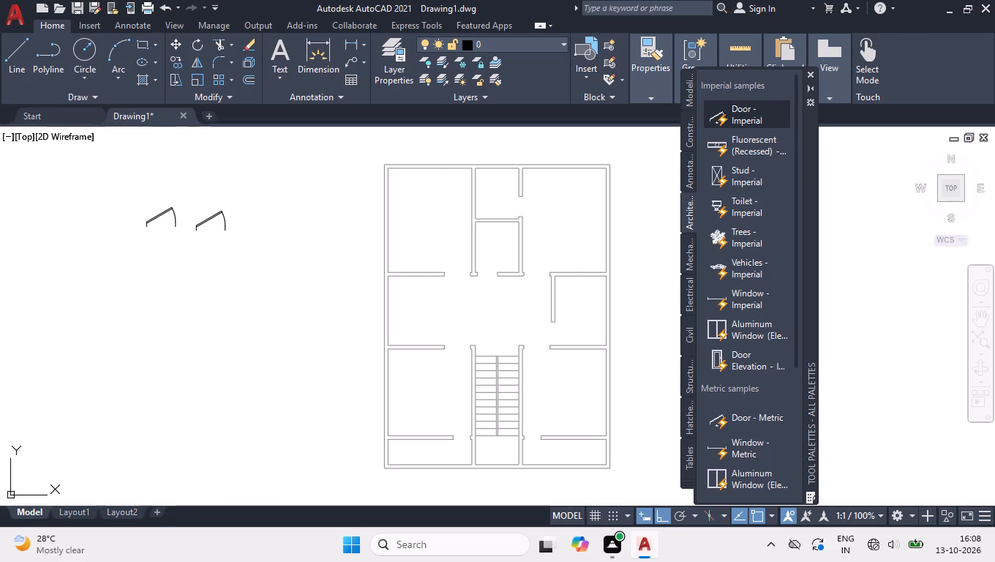
pyautogui.click(246, 228)
pyautogui.press('space')
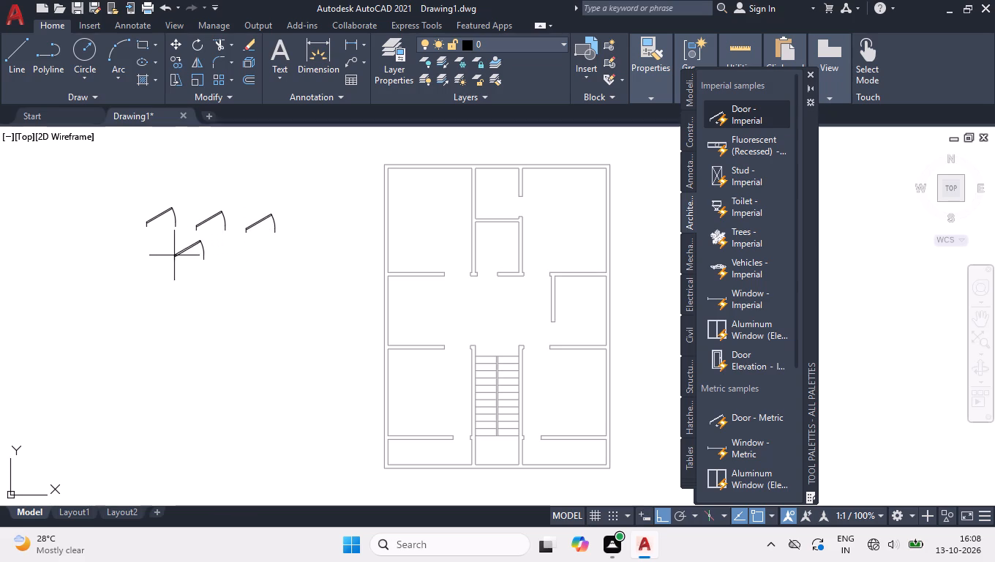
pyautogui.click(159, 257)
pyautogui.press('space')
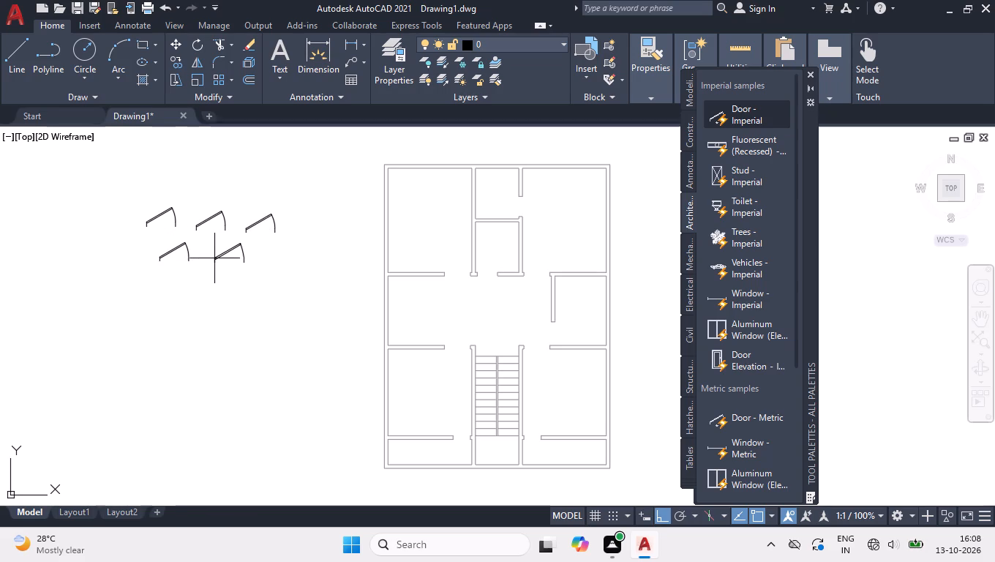
pyautogui.click(217, 259)
pyautogui.press('space')
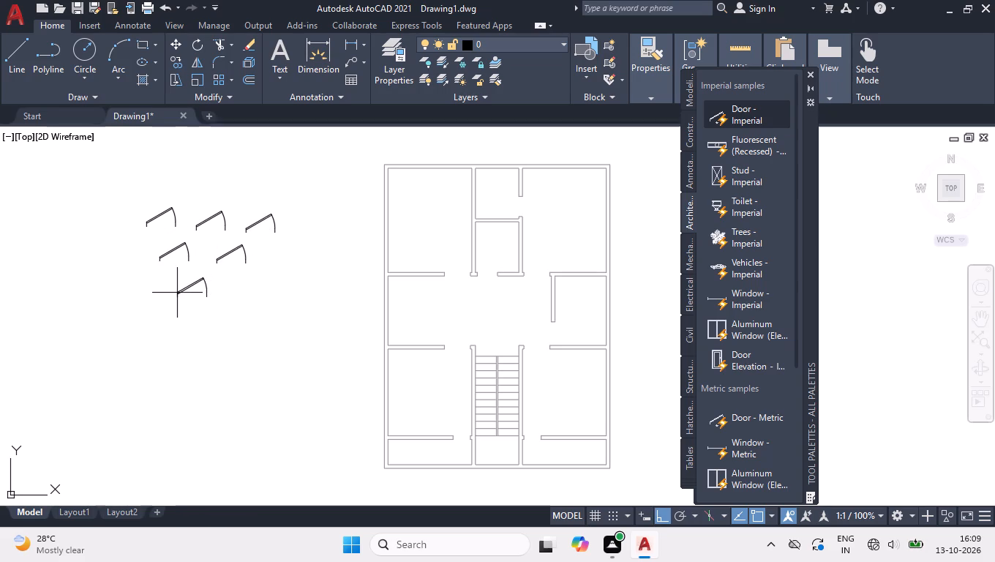
pyautogui.click(177, 293)
pyautogui.press('space')
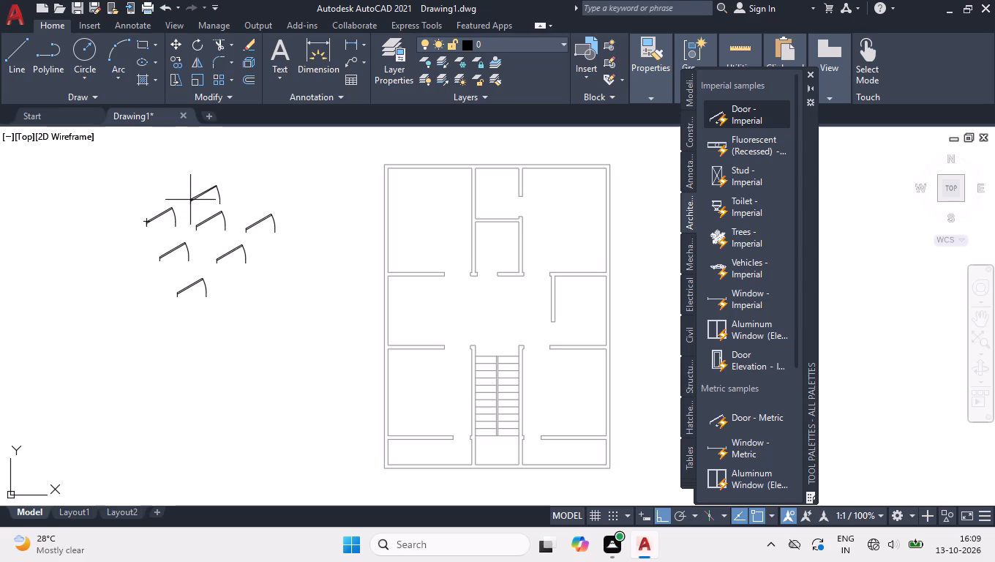
pyautogui.click(188, 193)
pyautogui.press('space')
pyautogui.click(238, 198)
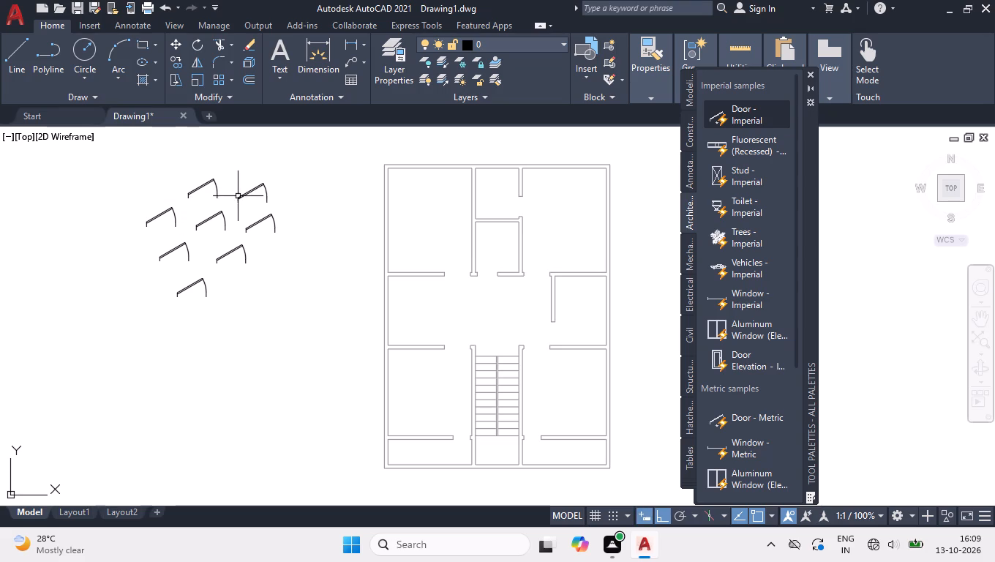
pyautogui.press('space')
pyautogui.click(228, 166)
# Select all nine door blocks west of the plan and open their properties.
pyautogui.click(284, 151)
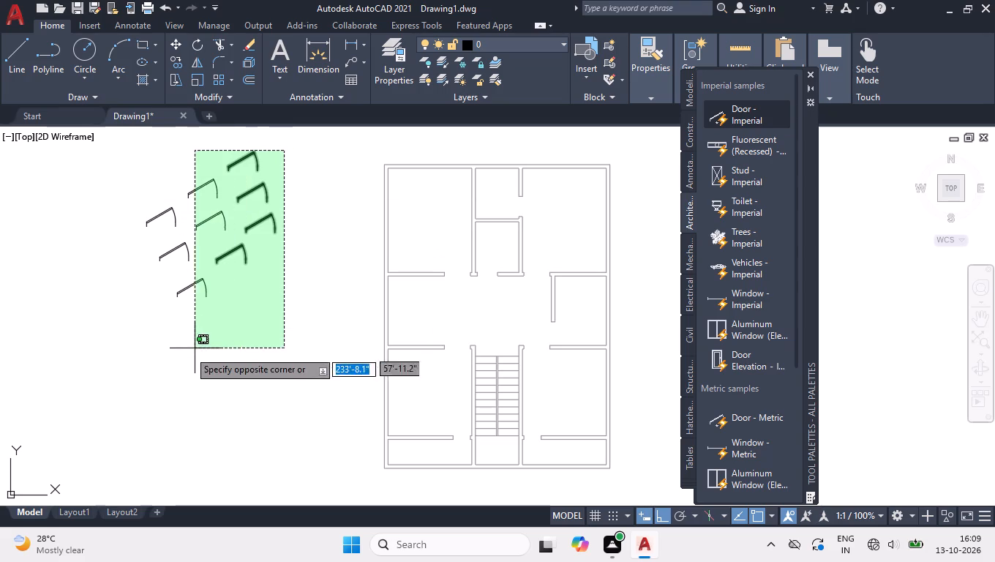
pyautogui.click(126, 371)
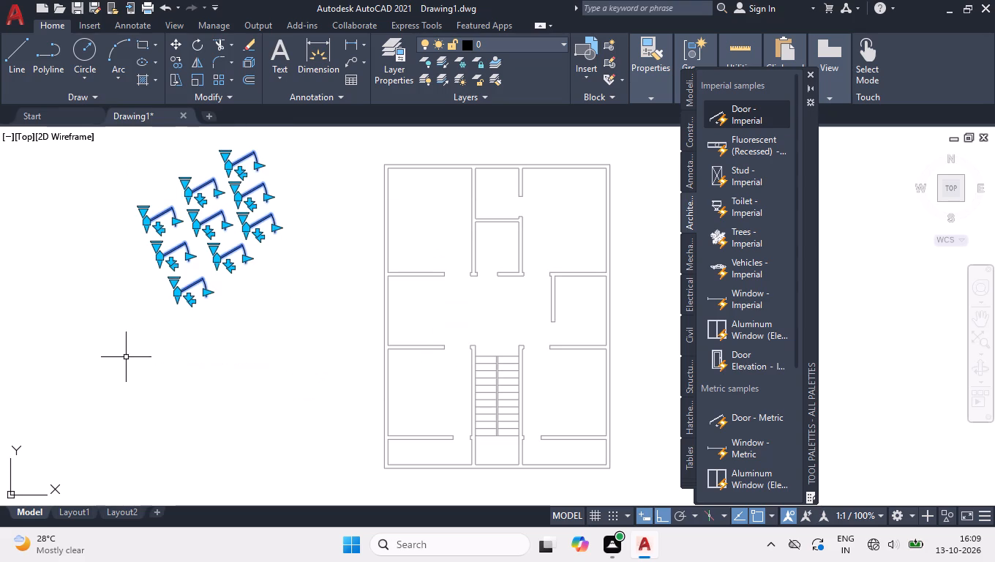
pyautogui.hotkey('ctrl', '1')
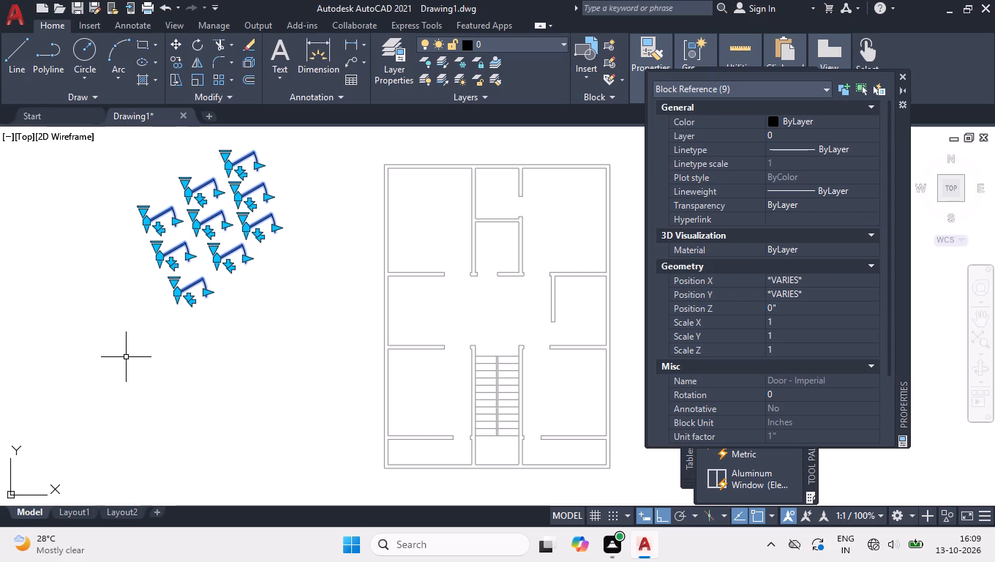
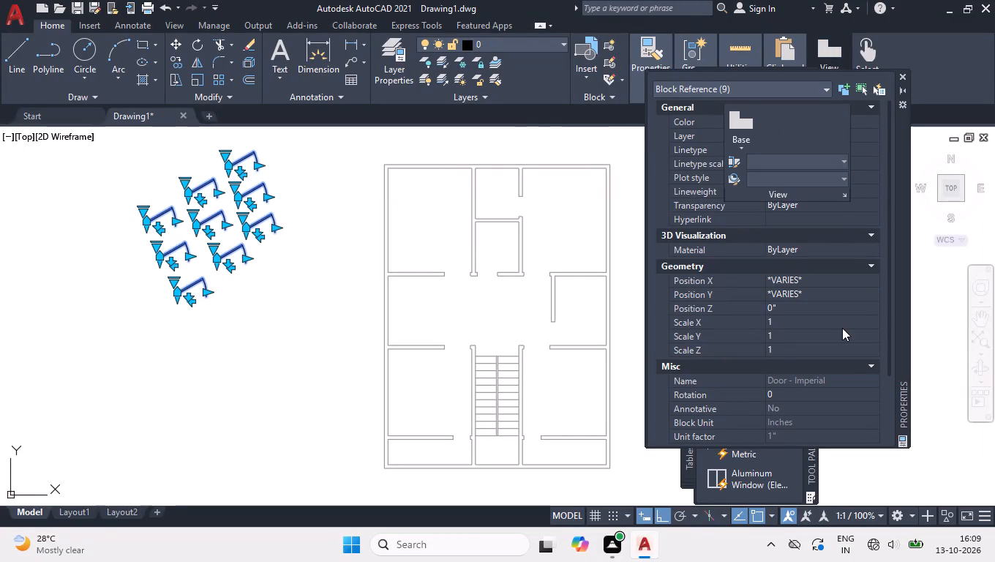
# Set the opening angle of all nine selected door blocks to Open 90º, close the palettes and clear the selection.
pyautogui.scroll(-20, 842, 328)
pyautogui.scroll(-11, 842, 328)
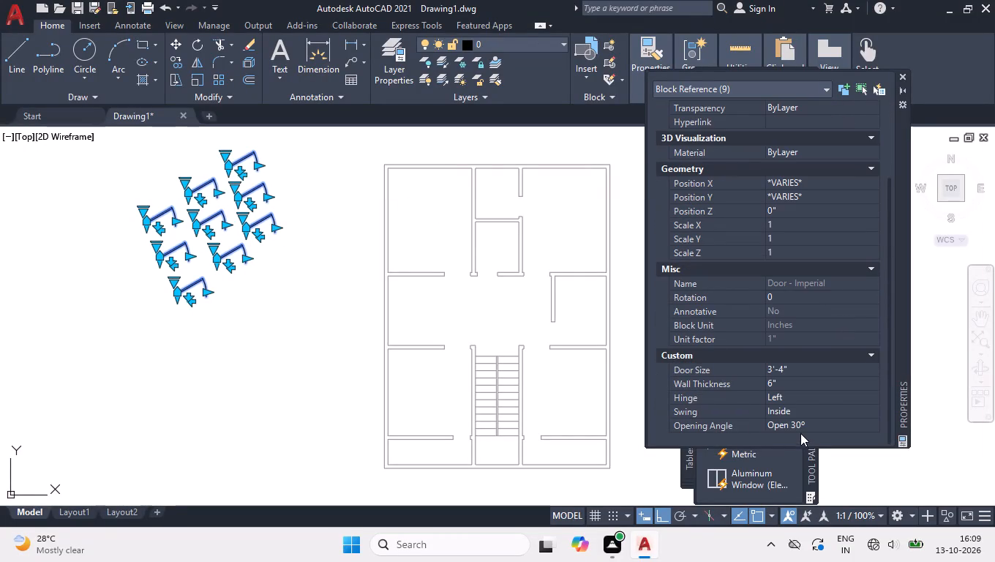
pyautogui.click(800, 424)
pyautogui.click(800, 424)
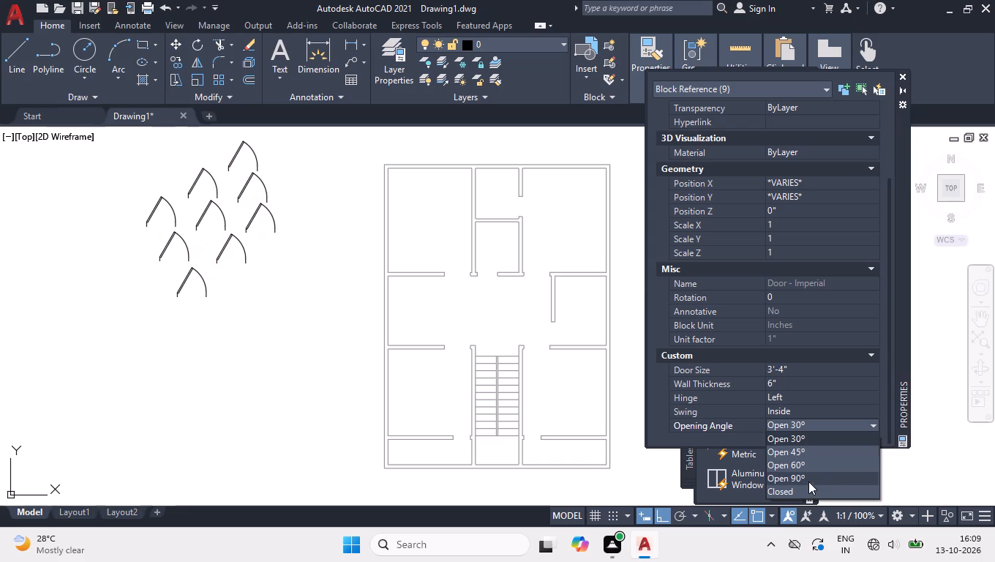
pyautogui.click(808, 481)
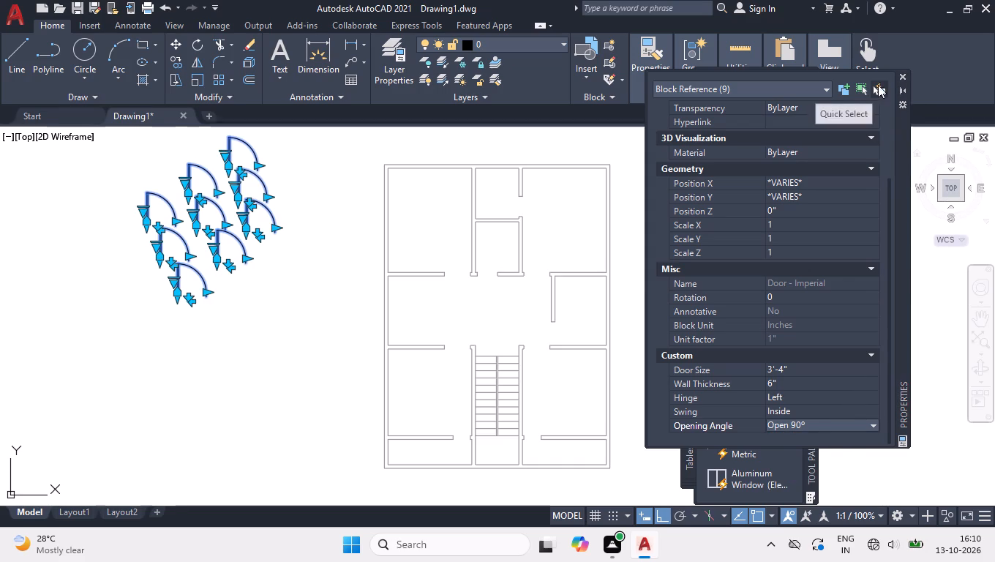
pyautogui.click(900, 76)
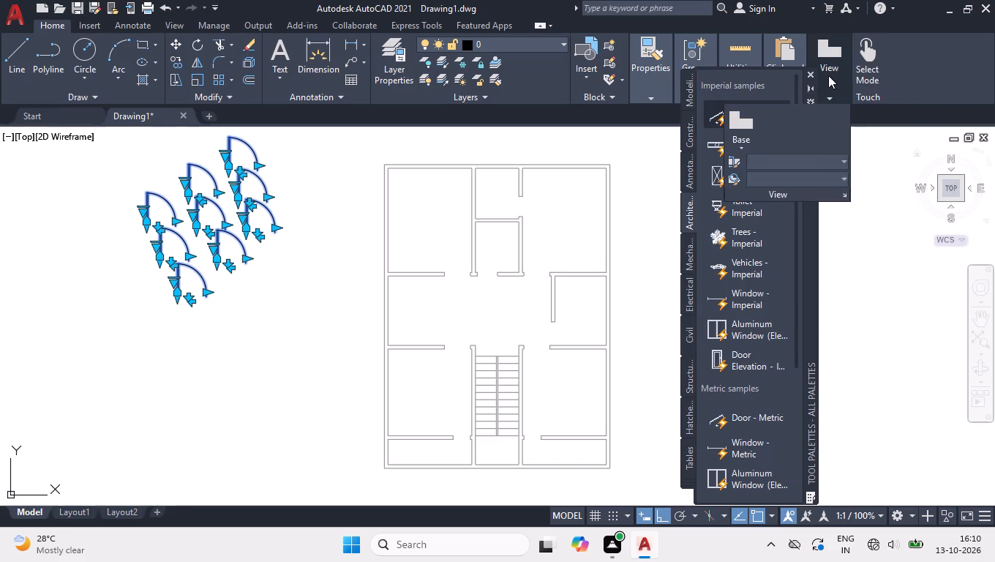
pyautogui.click(812, 75)
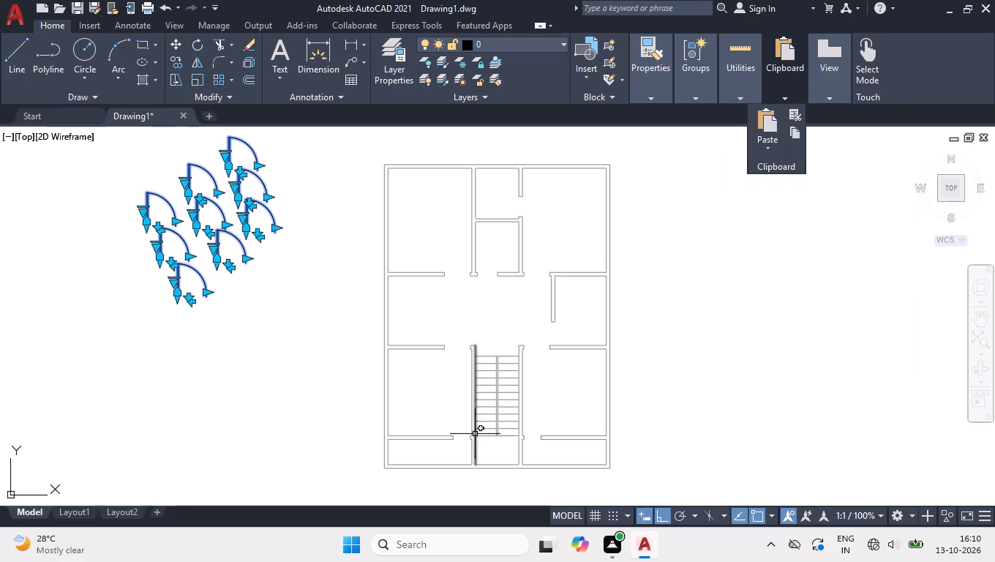
pyautogui.rightClick(350, 353)
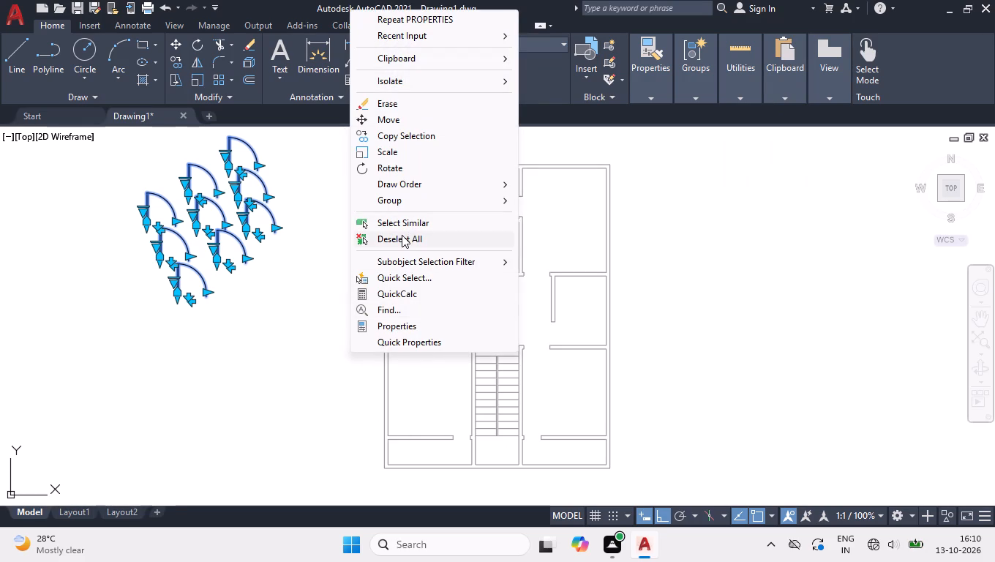
pyautogui.click(401, 238)
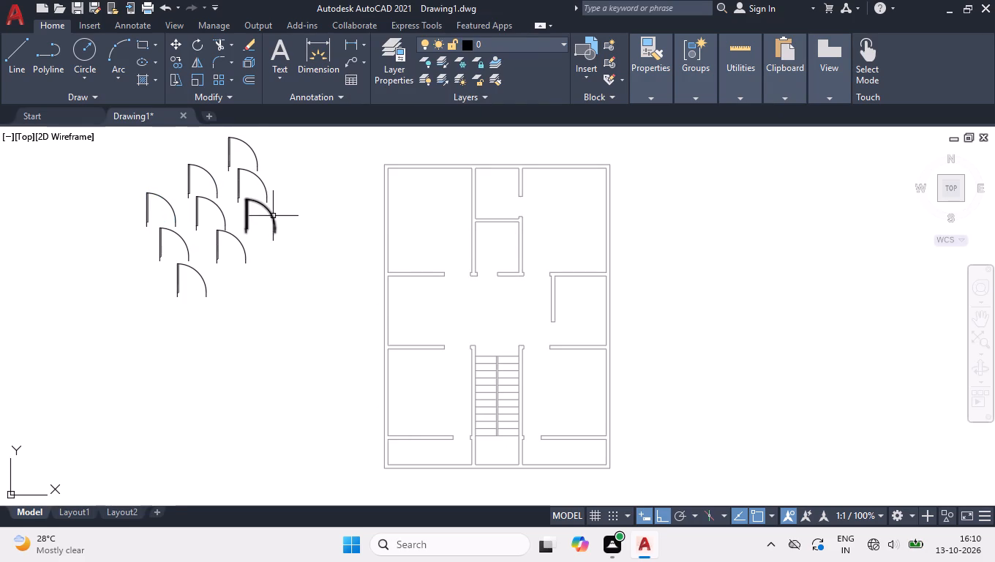
# Move one door block by its hinge corner to the west jamb of the opening in the northeast room's south wall.
pyautogui.click(277, 214)
pyautogui.click(270, 239)
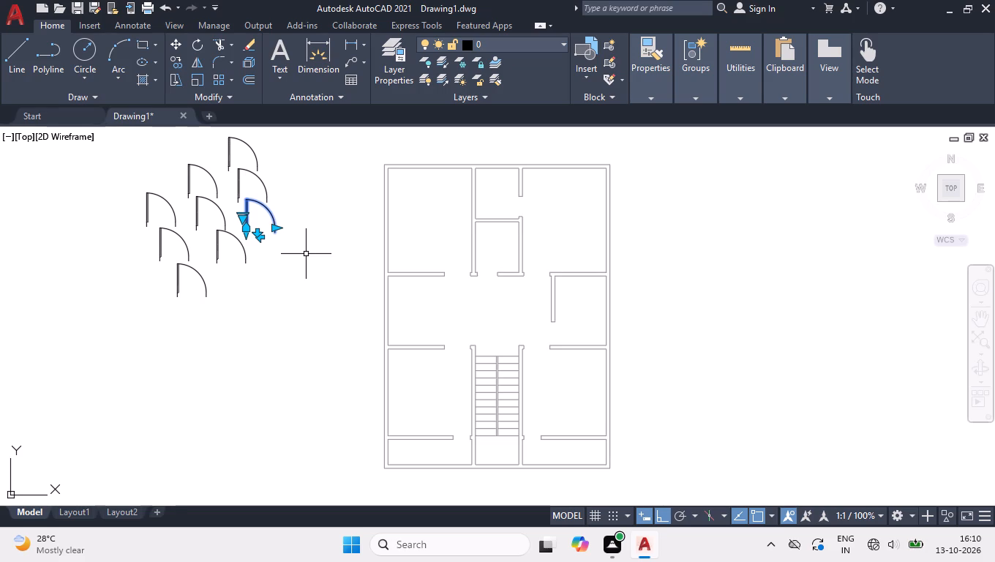
pyautogui.press('m')
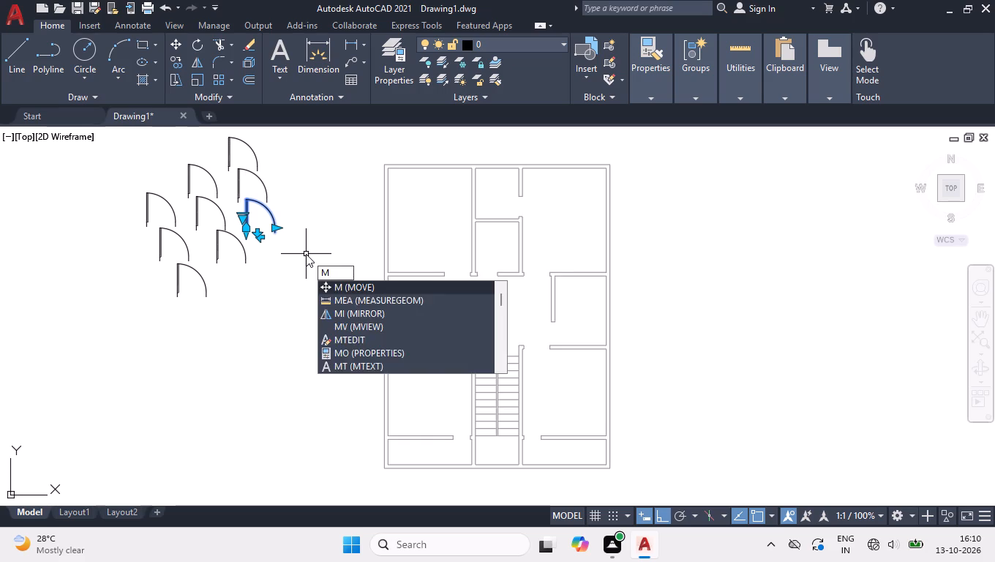
pyautogui.press('Return')
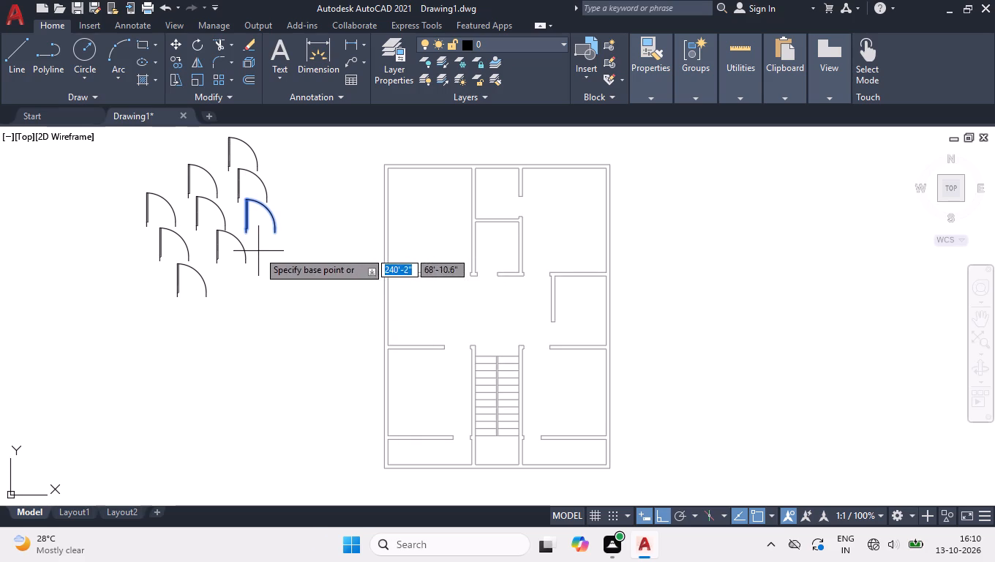
pyautogui.click(249, 235)
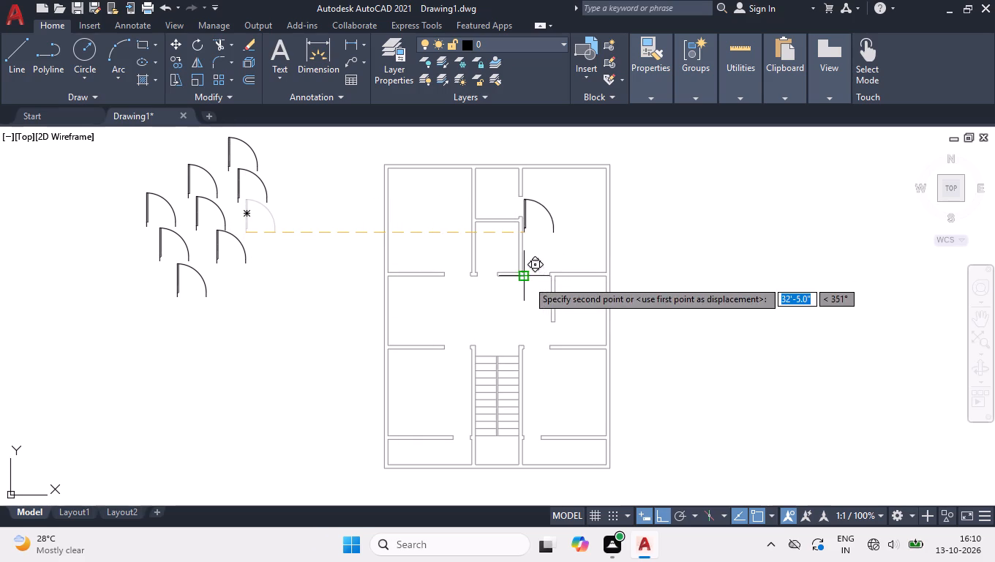
pyautogui.click(527, 279)
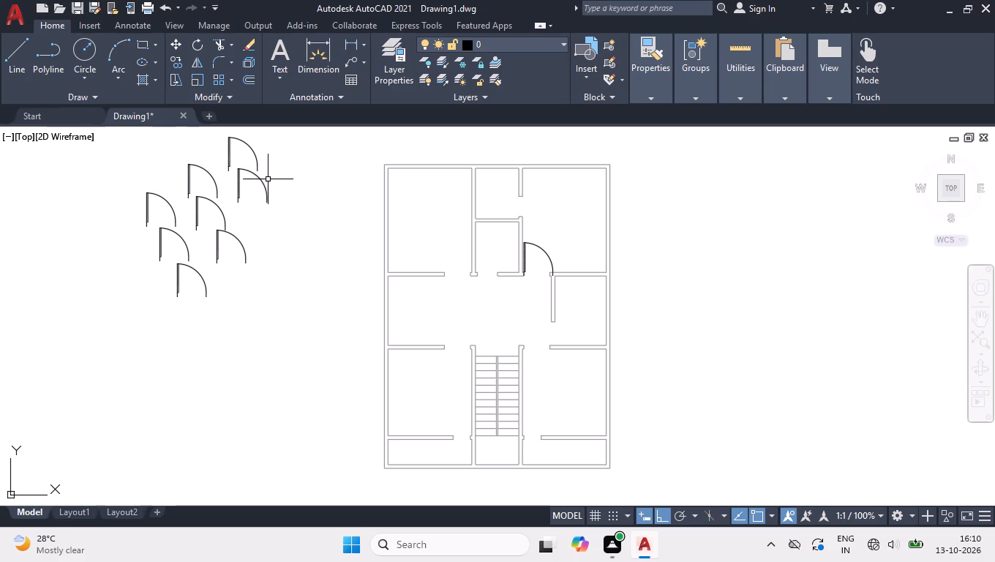
# Move another door block by its hinge corner to the west jamb of the small central room's south opening.
pyautogui.click(274, 177)
pyautogui.click(257, 235)
pyautogui.press('space')
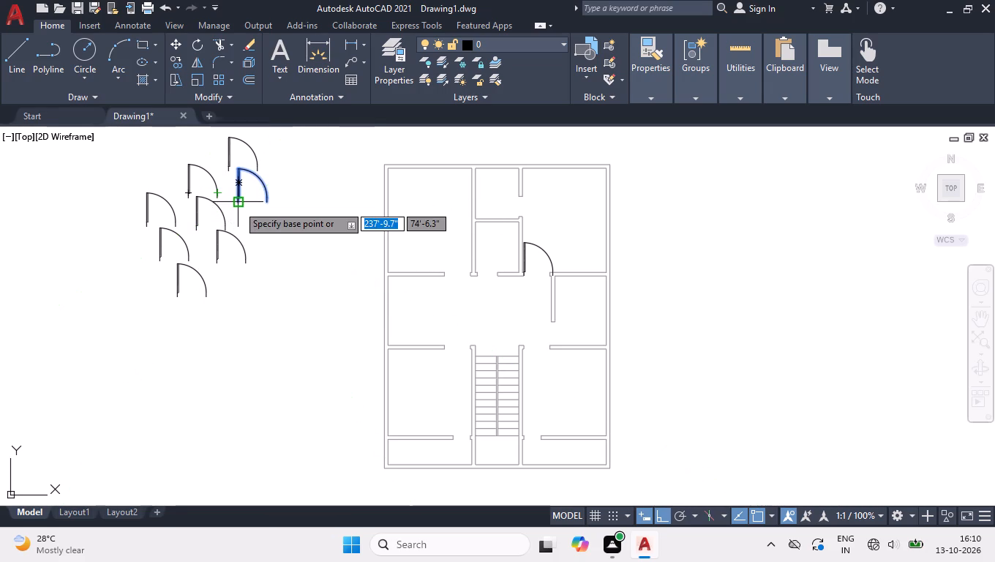
pyautogui.click(239, 203)
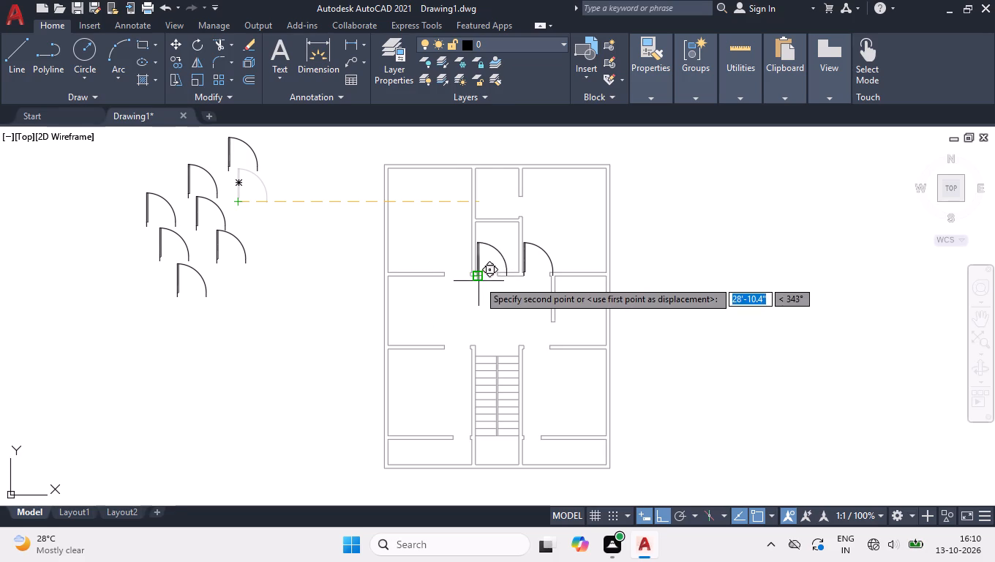
pyautogui.click(478, 277)
# Flip the northernmost spare door's hinge side and move it to the east jamb of the northwest room's south opening.
pyautogui.click(289, 157)
pyautogui.click(282, 165)
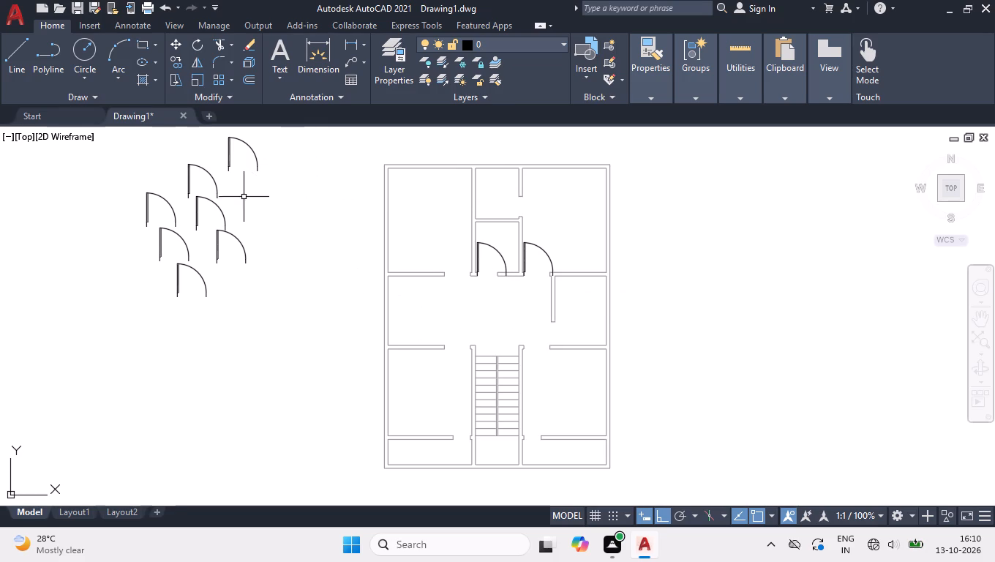
pyautogui.click(269, 165)
pyautogui.click(245, 186)
pyautogui.moveTo(244, 176); pyautogui.dragTo(251, 184)
pyautogui.press('space')
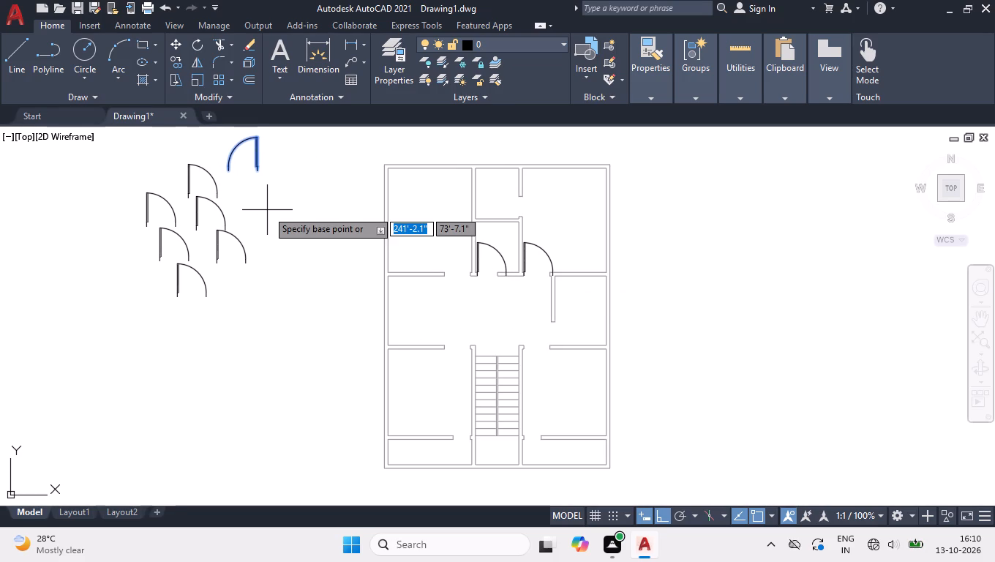
pyautogui.click(258, 168)
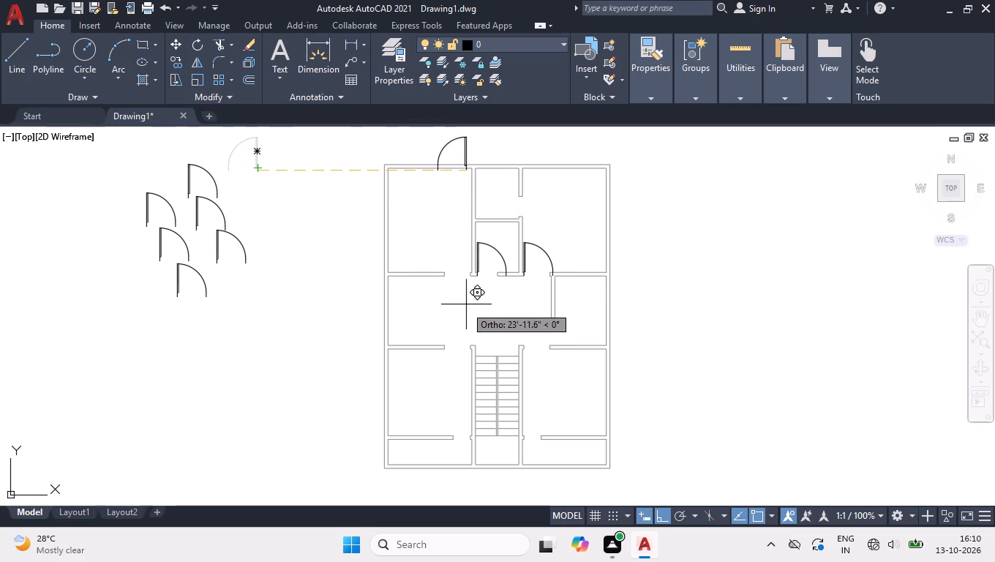
pyautogui.click(471, 278)
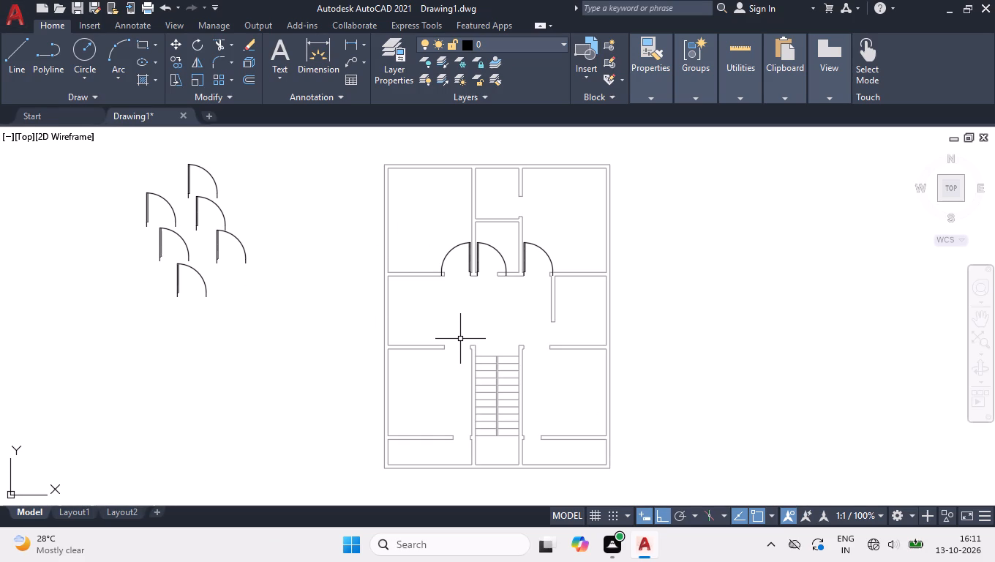
# Flip the southernmost spare door to swing south and move it to the west jamb of the opening just northeast of the staircase.
pyautogui.click(206, 284)
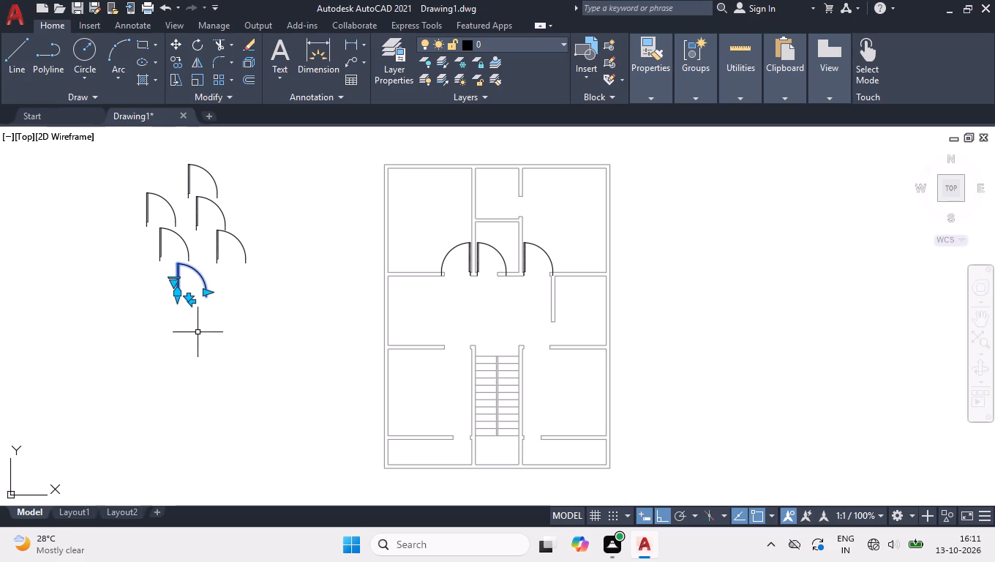
pyautogui.click(189, 294)
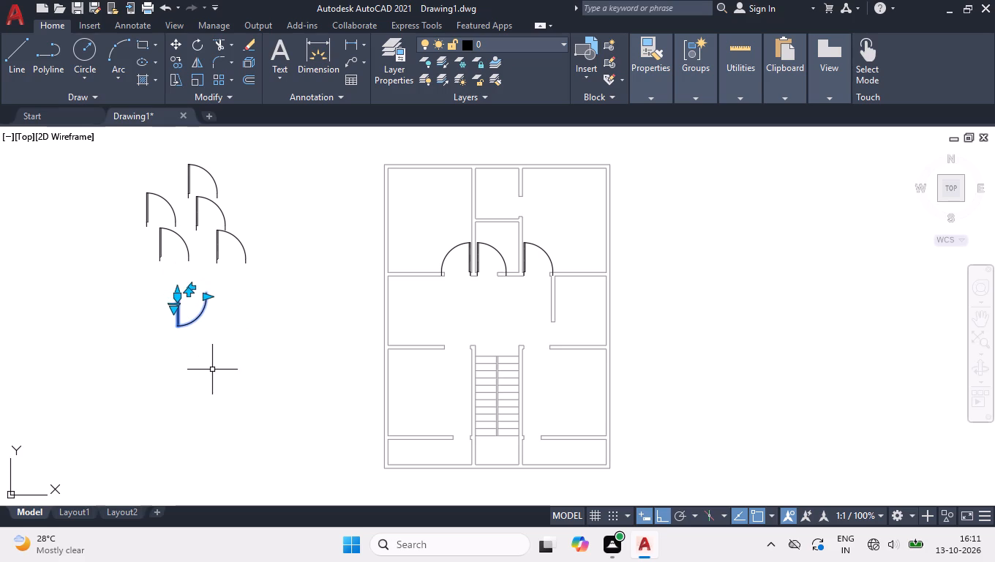
pyautogui.press('space')
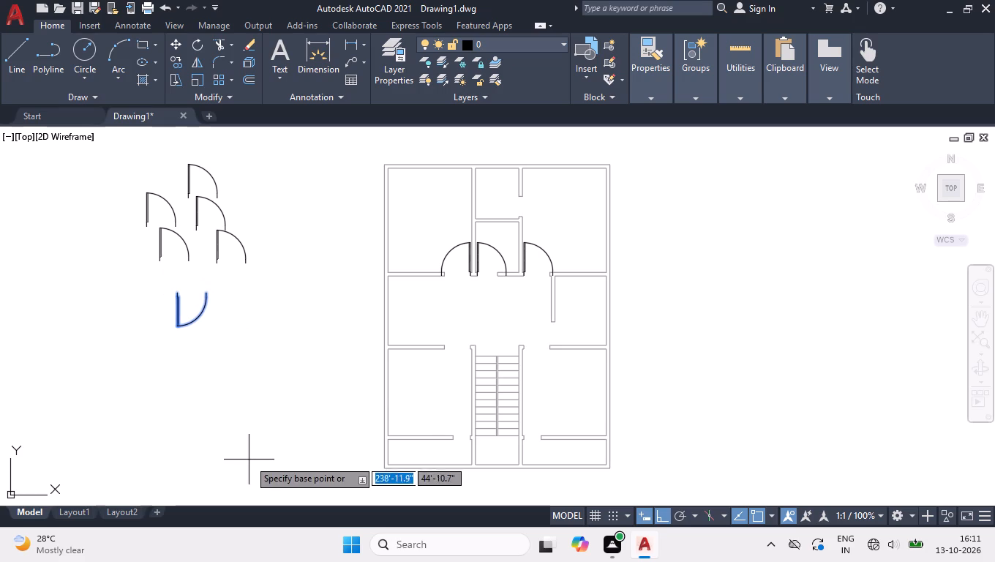
pyautogui.click(178, 291)
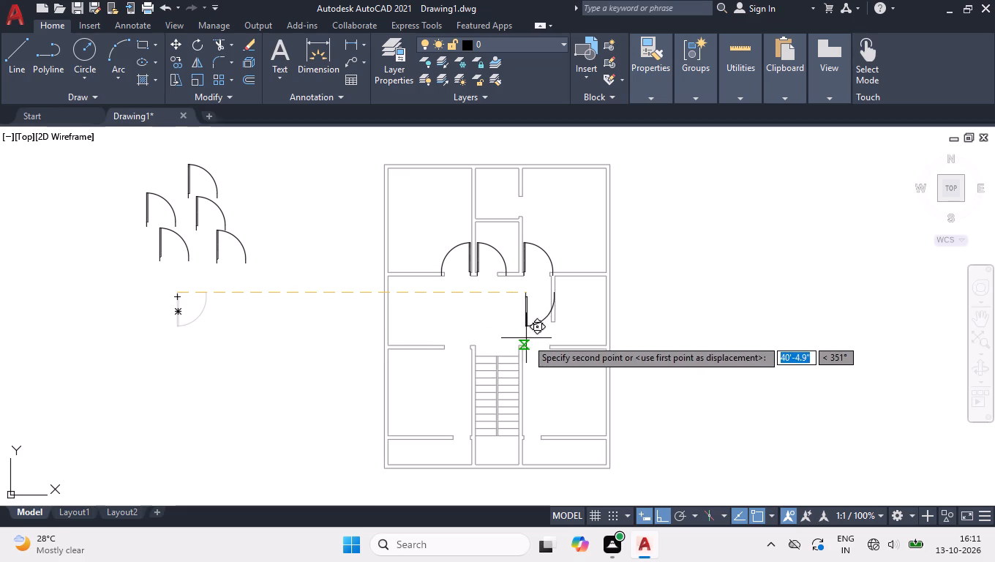
pyautogui.click(530, 344)
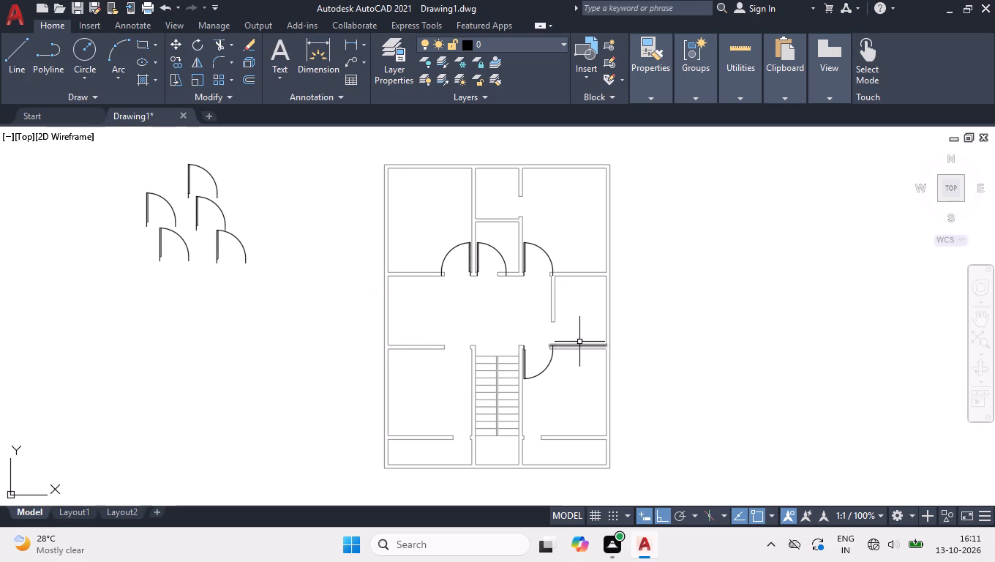
# Flip the easternmost spare door to swing south and move it to the west jamb of the southeast room's south opening.
pyautogui.moveTo(272, 247); pyautogui.dragTo(266, 261)
pyautogui.click(230, 298)
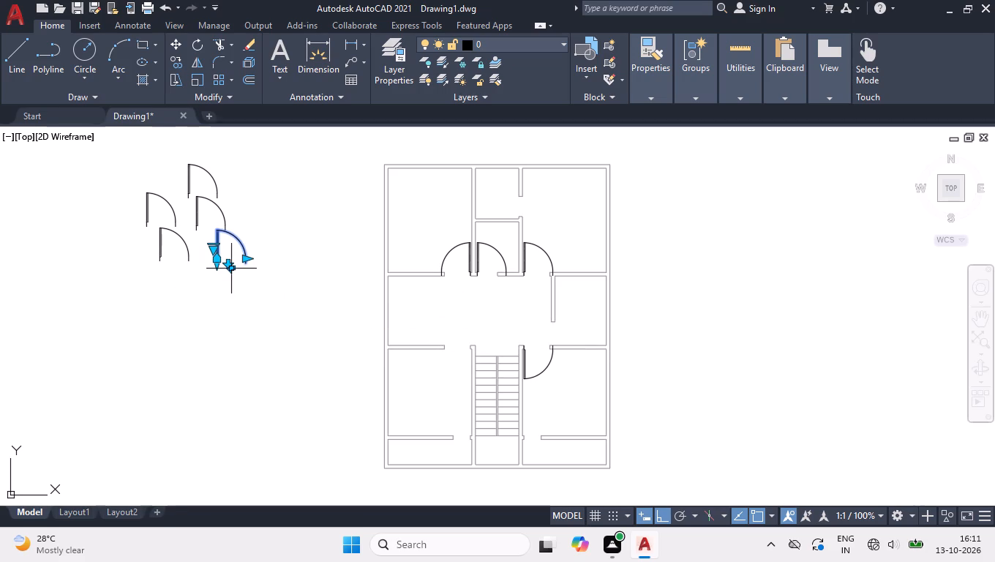
pyautogui.click(228, 261)
pyautogui.press('space')
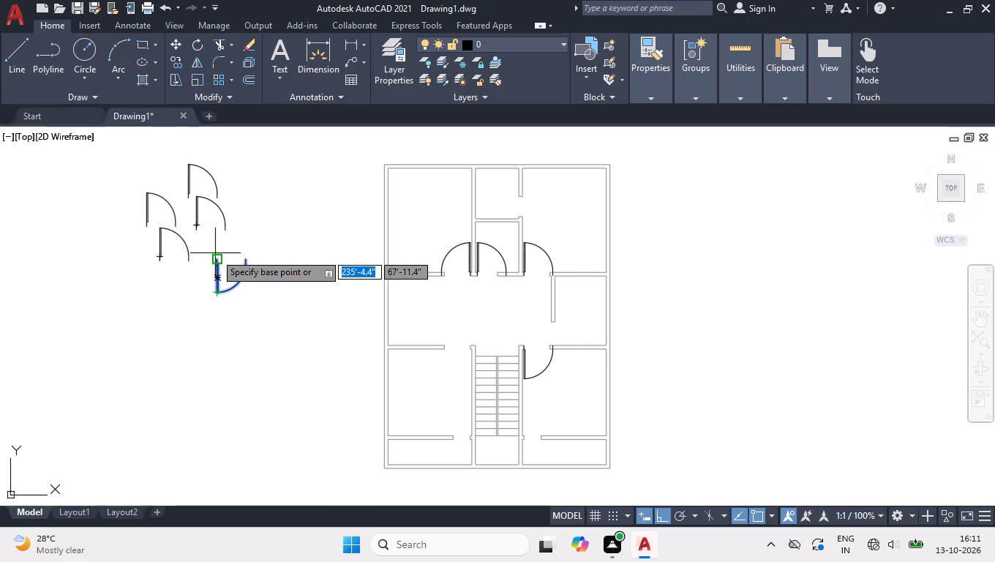
pyautogui.click(215, 258)
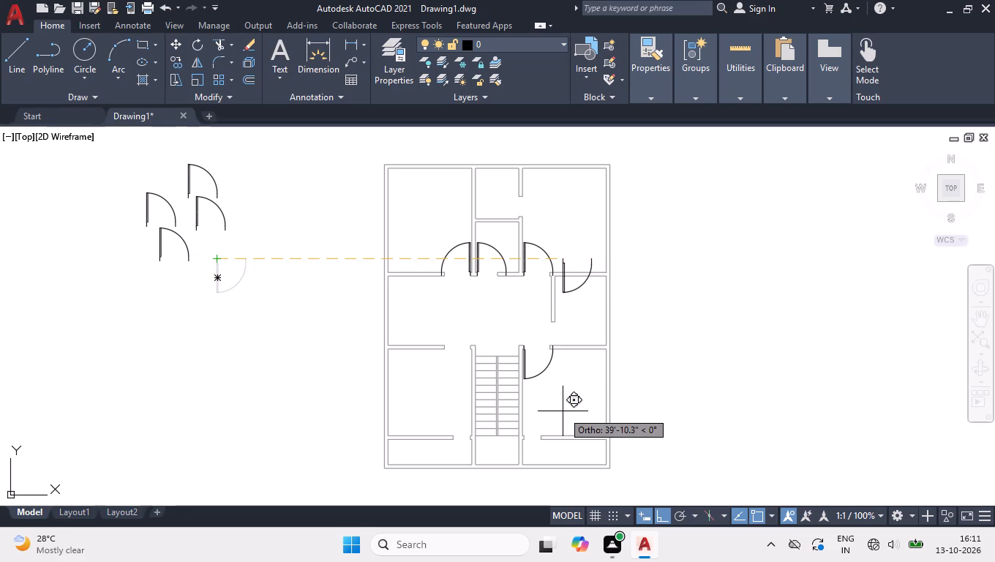
pyautogui.click(530, 434)
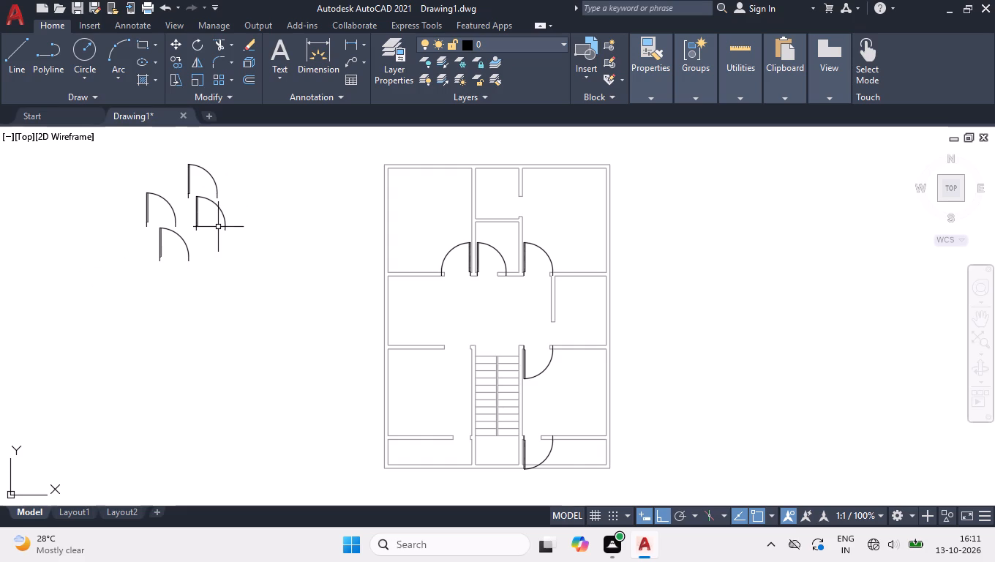
# Flip another spare door's swing and hinge side and move it to the east jamb of the opening just northwest of the staircase.
pyautogui.click(253, 200)
pyautogui.click(221, 252)
pyautogui.click(209, 228)
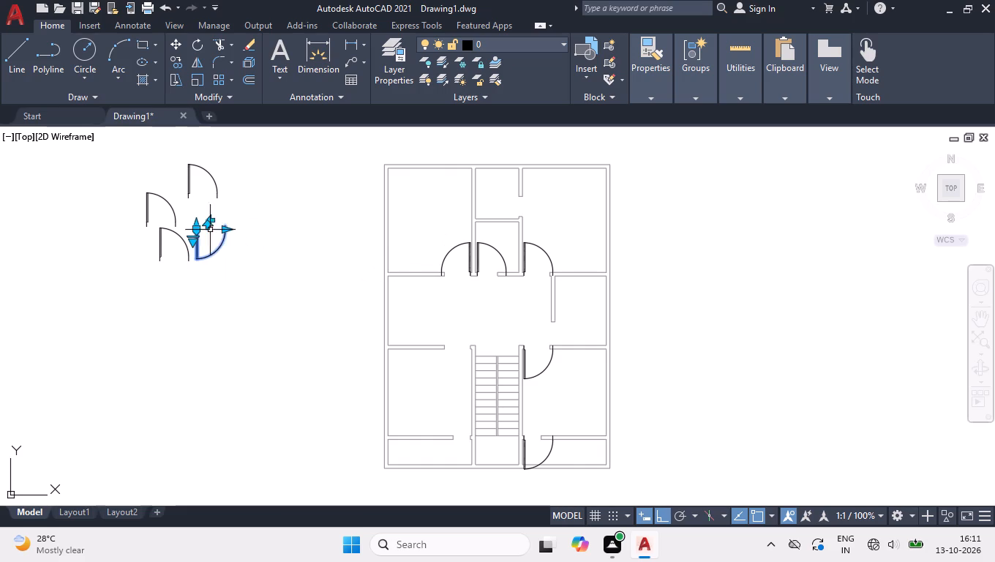
pyautogui.click(213, 220)
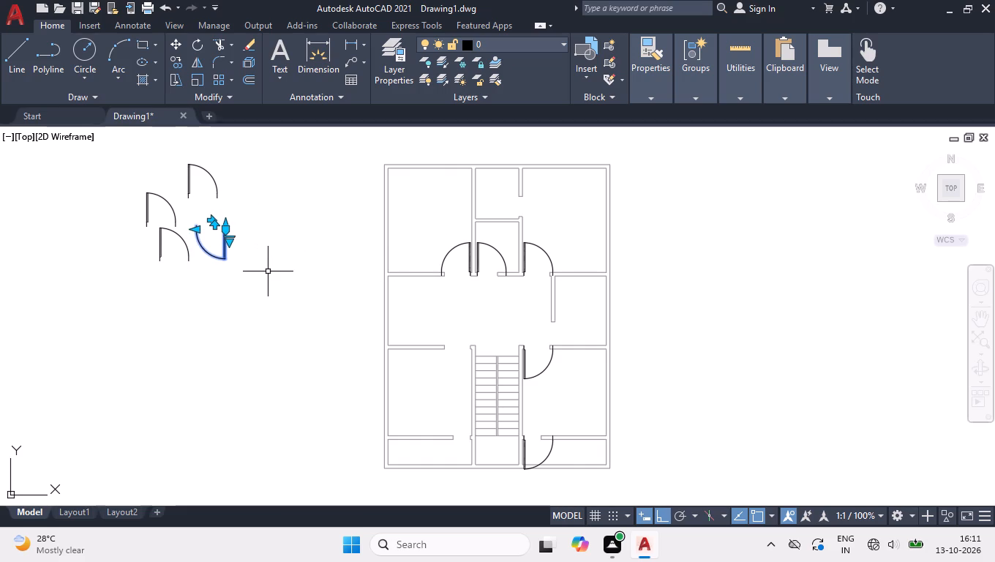
pyautogui.press('space')
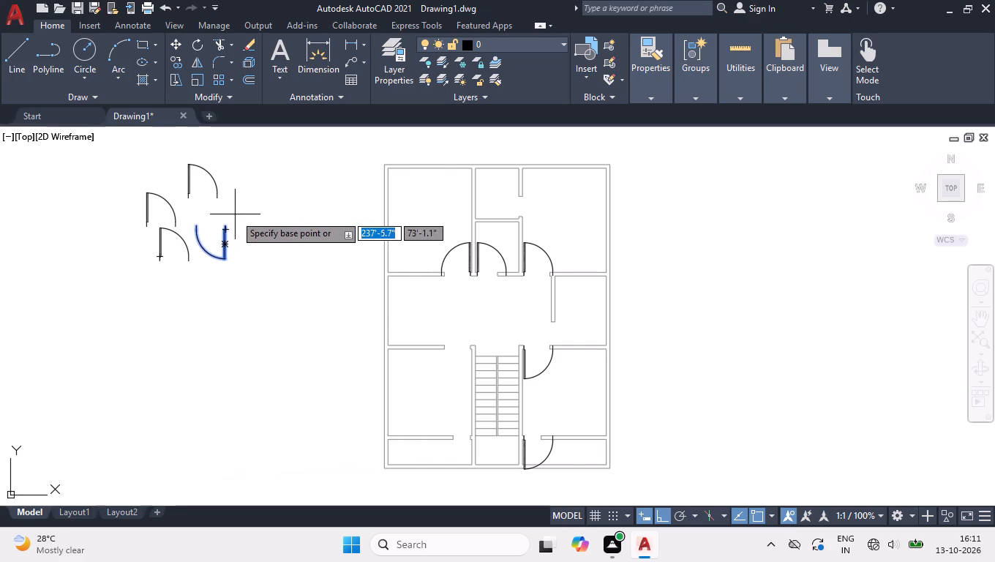
pyautogui.click(225, 224)
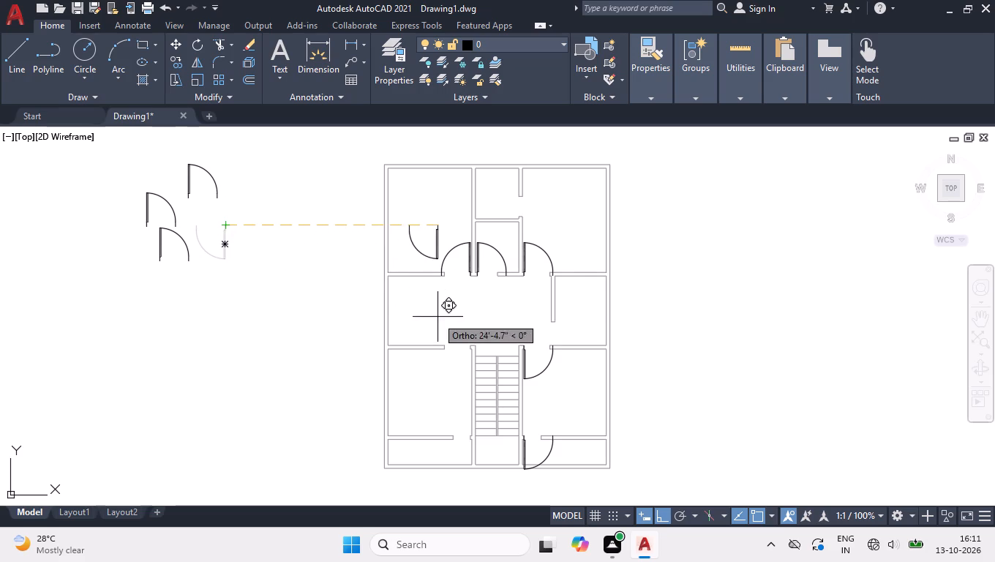
pyautogui.click(470, 345)
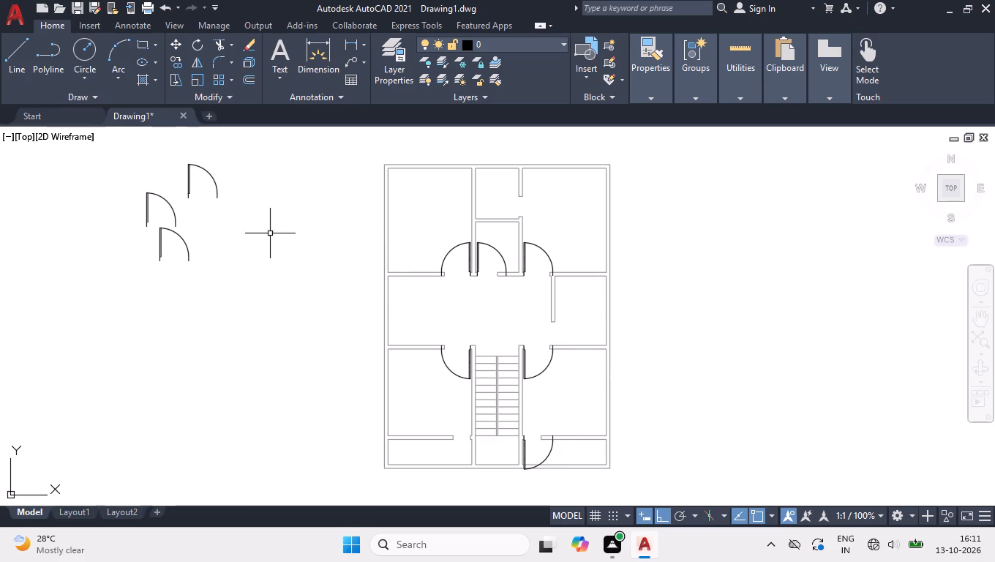
# Flip the southernmost spare door's swing and hinge side and move it to the east jamb of the southwest room's south opening.
pyautogui.click(198, 247)
pyautogui.click(186, 285)
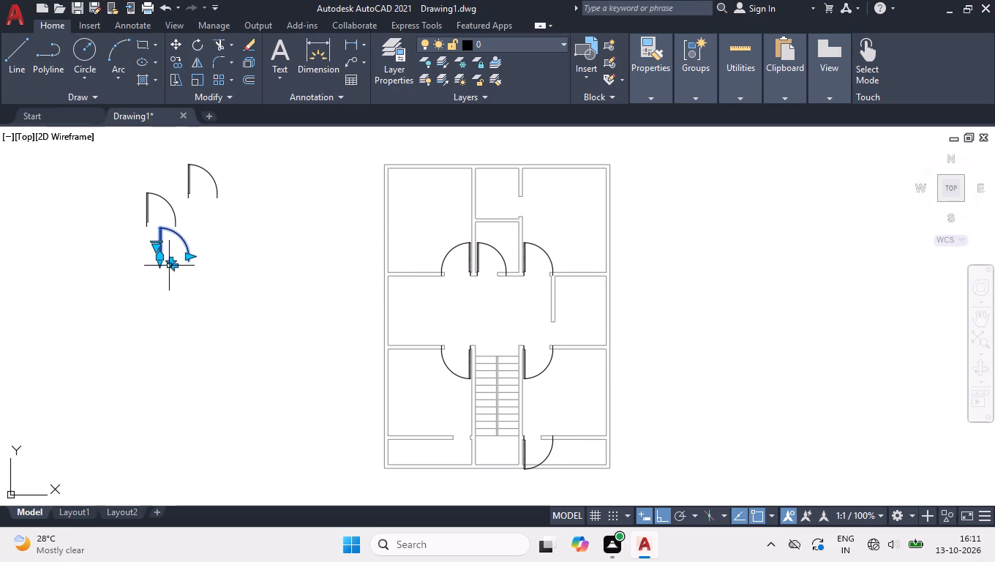
pyautogui.click(169, 262)
pyautogui.click(175, 250)
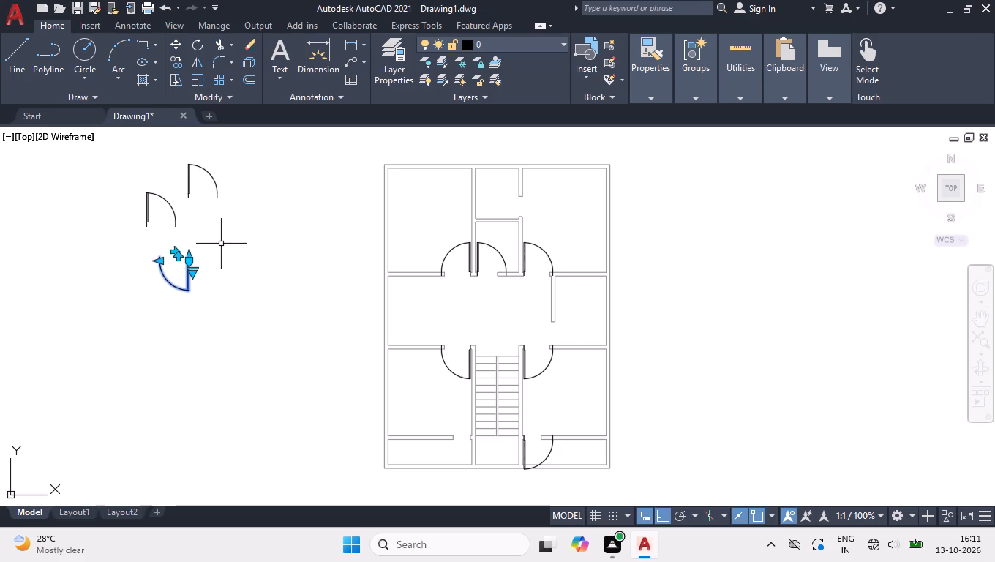
pyautogui.press('space')
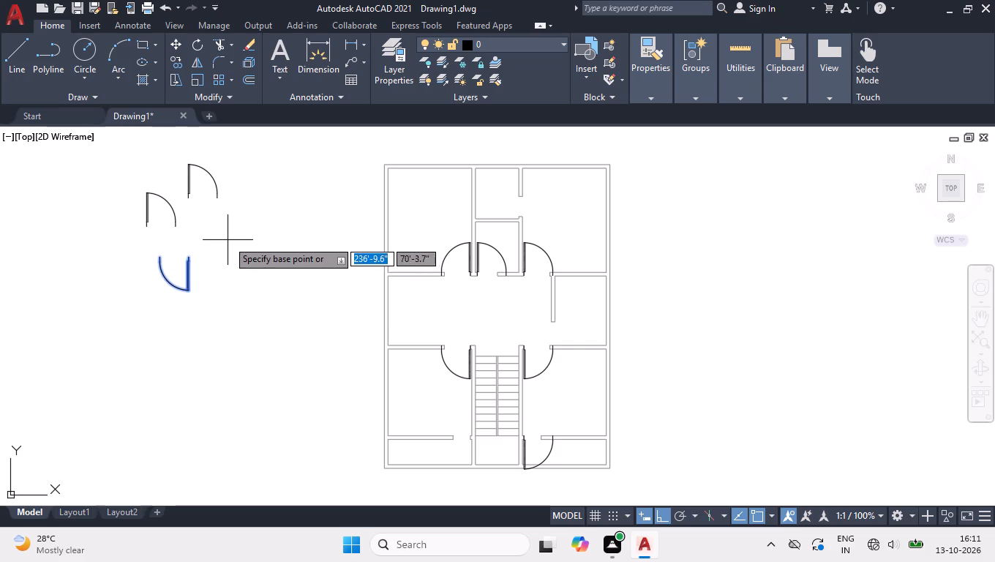
pyautogui.click(191, 260)
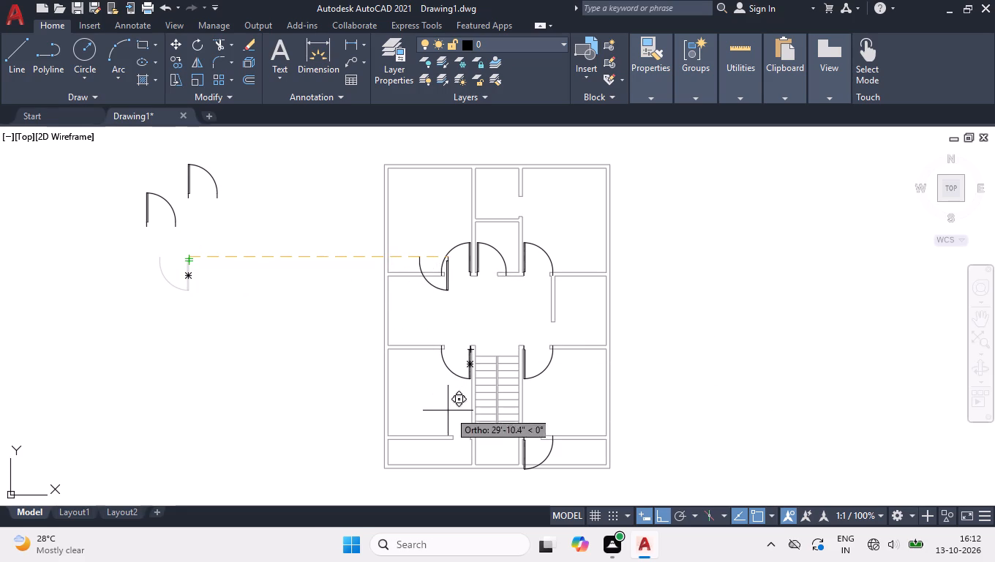
pyautogui.click(468, 433)
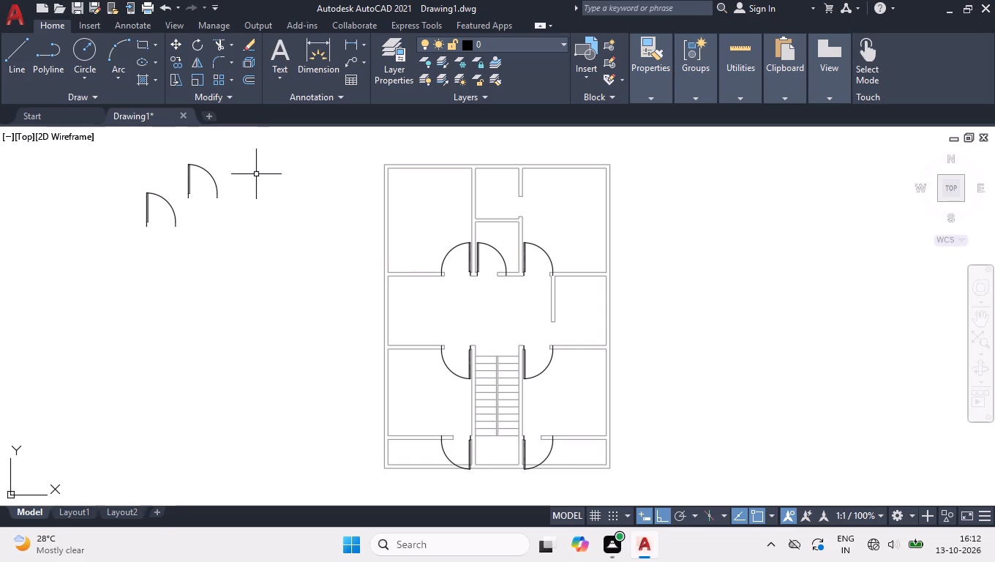
# Delete the northernmost of the two remaining spare doors beside the plan.
pyautogui.click(225, 195)
pyautogui.click(201, 162)
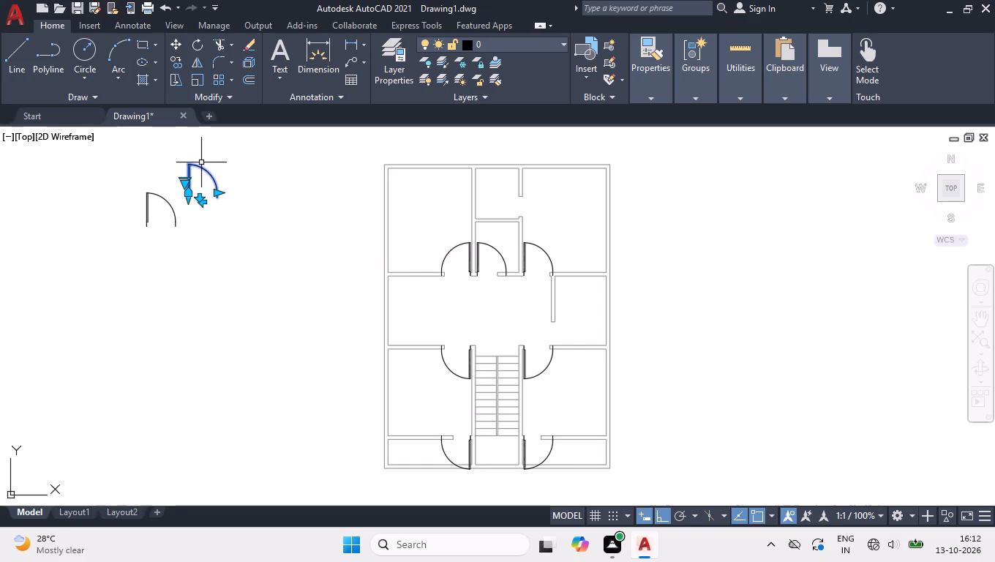
pyautogui.press('Delete')
# Rotate the last spare door 90º counterclockwise about its hinge corner.
pyautogui.write('RO')
pyautogui.press('Return')
pyautogui.moveTo(200, 196); pyautogui.dragTo(201, 225)
pyautogui.click(138, 243)
pyautogui.press('Return')
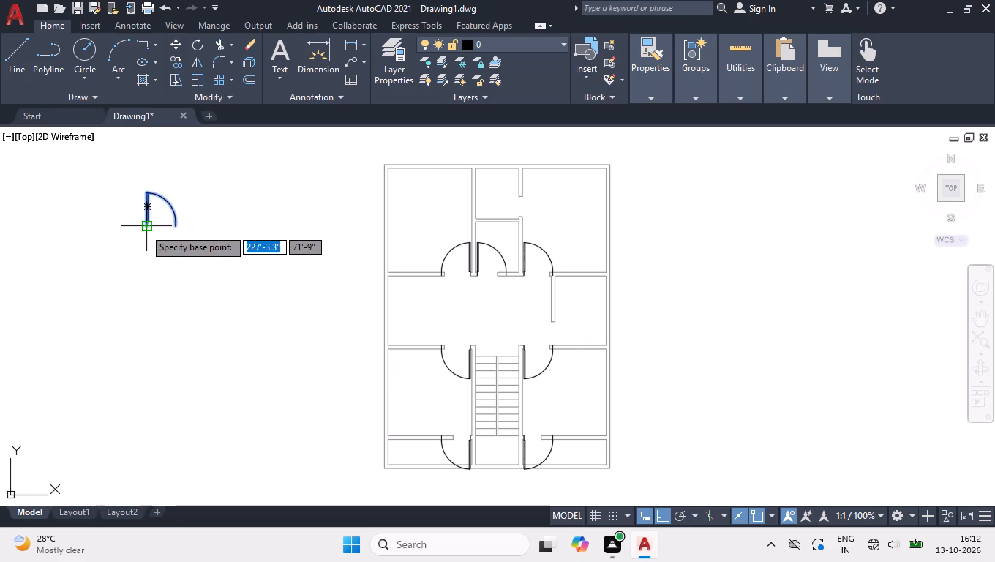
pyautogui.click(144, 228)
pyautogui.click(146, 162)
# Move the rotated spare door by its hinge corner to the south jamb of the north-central room's east opening.
pyautogui.moveTo(165, 168); pyautogui.dragTo(163, 177)
pyautogui.click(97, 261)
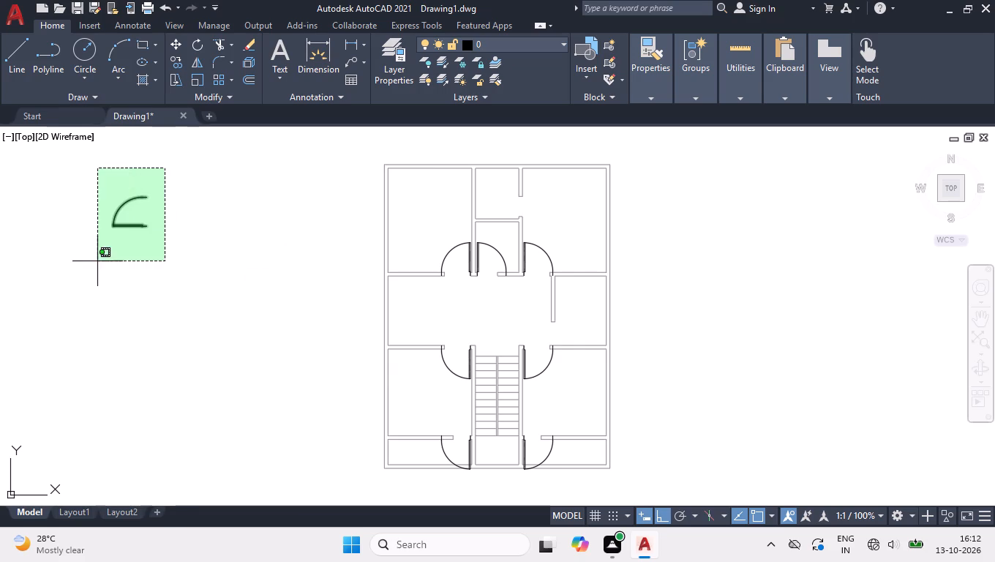
pyautogui.write('M')
pyautogui.press('space')
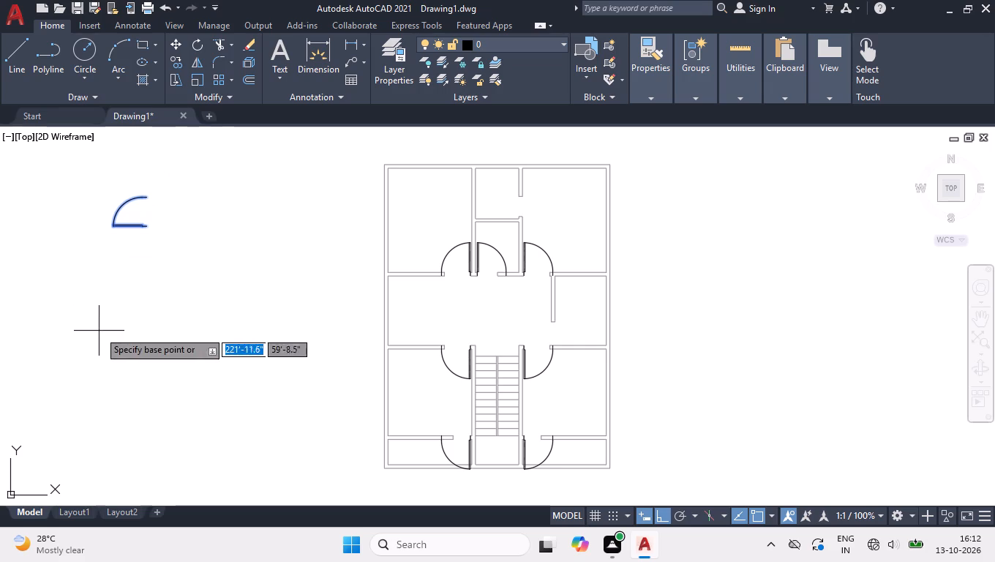
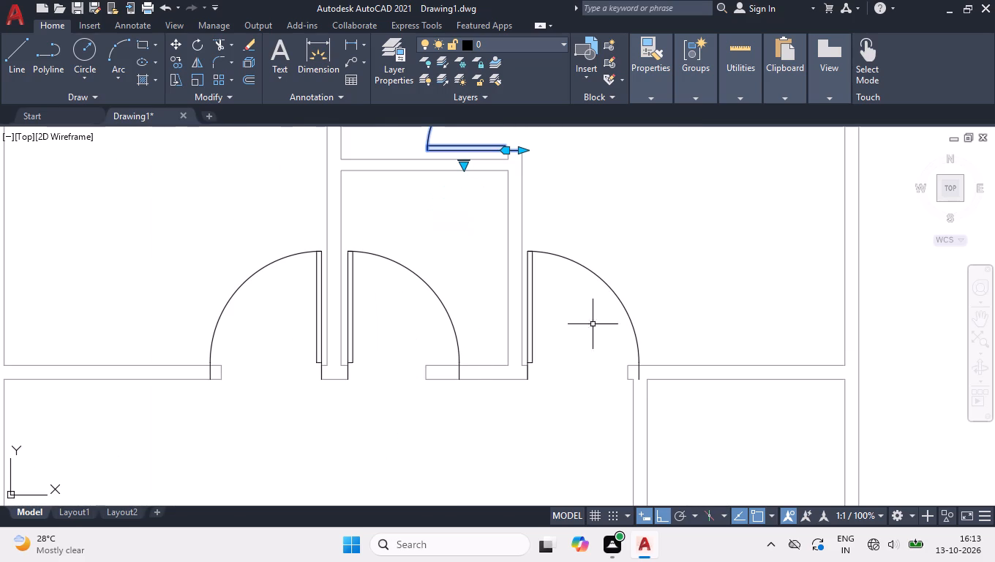
# Narrow the three doors north of the central hall to end at their openings' far jambs, making the middle door 2'-4" wide.
pyautogui.scroll(1, 337, 322)
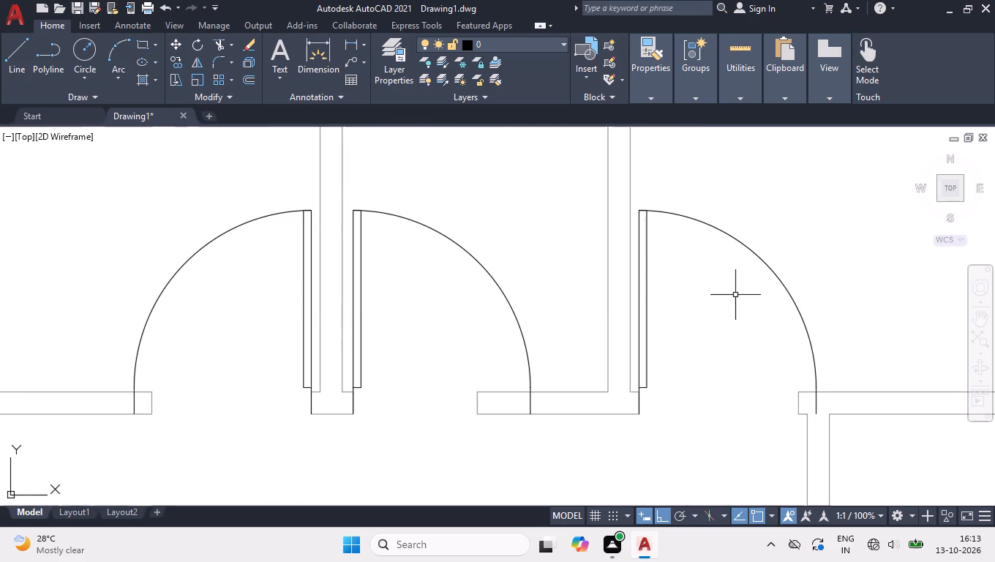
pyautogui.click(785, 266)
pyautogui.click(760, 302)
pyautogui.click(816, 386)
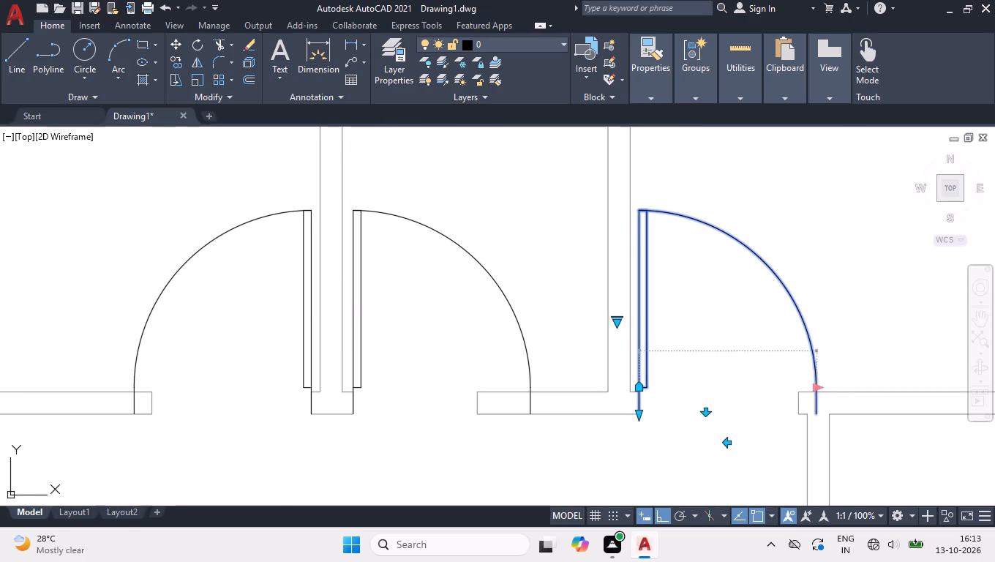
pyautogui.click(798, 385)
pyautogui.click(575, 364)
pyautogui.click(476, 370)
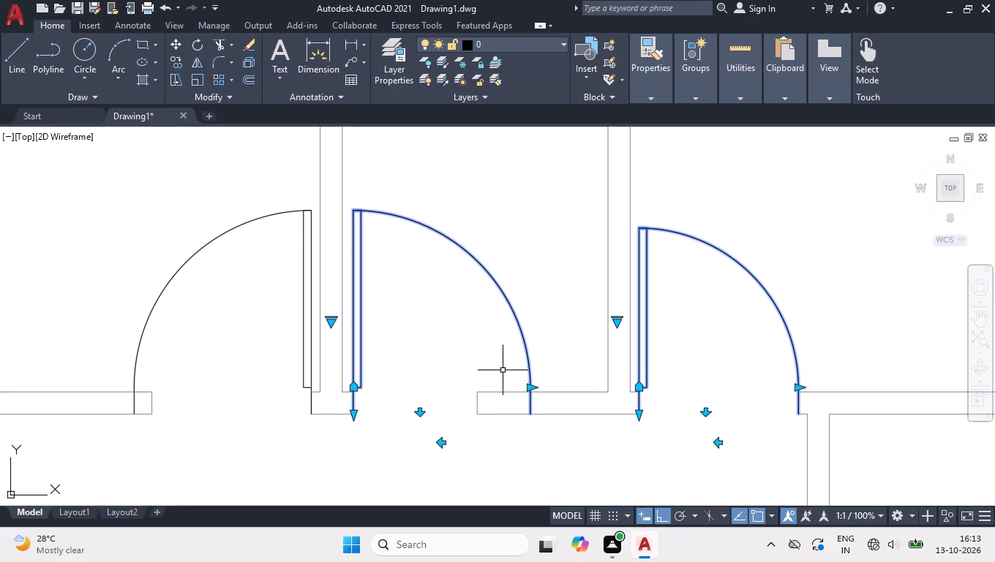
pyautogui.click(527, 389)
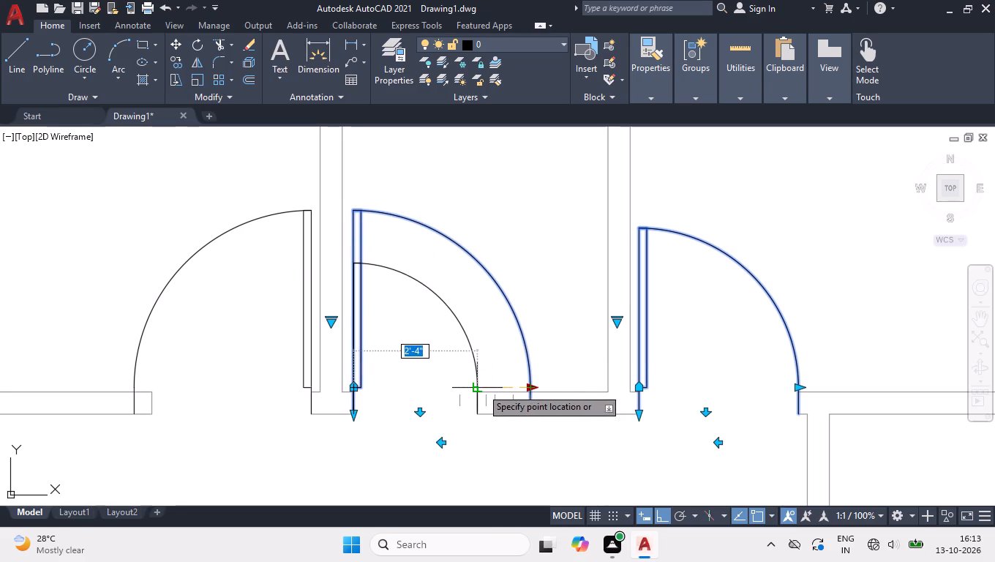
pyautogui.click(481, 388)
pyautogui.click(155, 337)
pyautogui.click(125, 312)
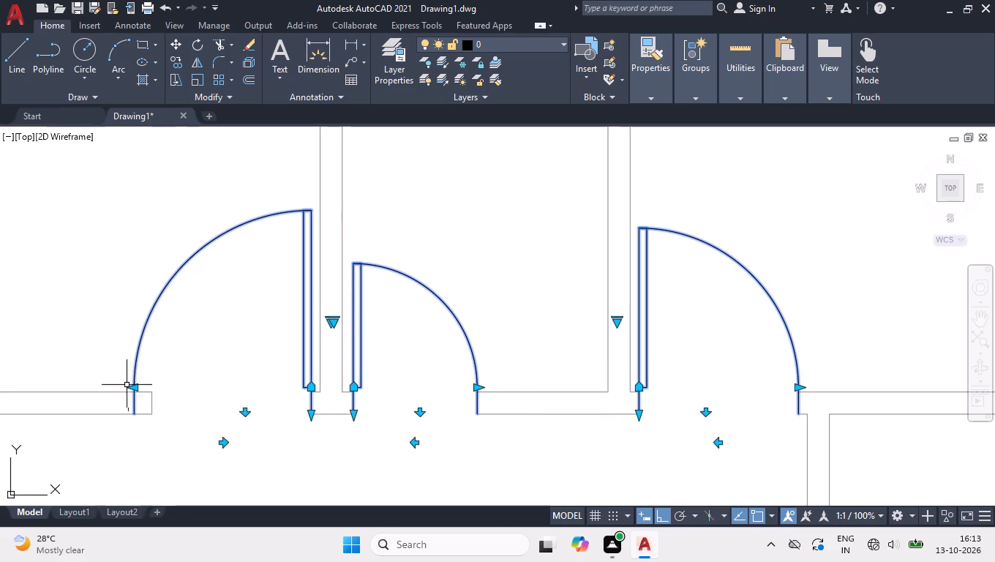
pyautogui.click(135, 388)
pyautogui.click(159, 394)
# Narrow the two doors flanking the staircase's north end so each ends at its opening's outer jamb.
pyautogui.scroll(-1, 462, 225)
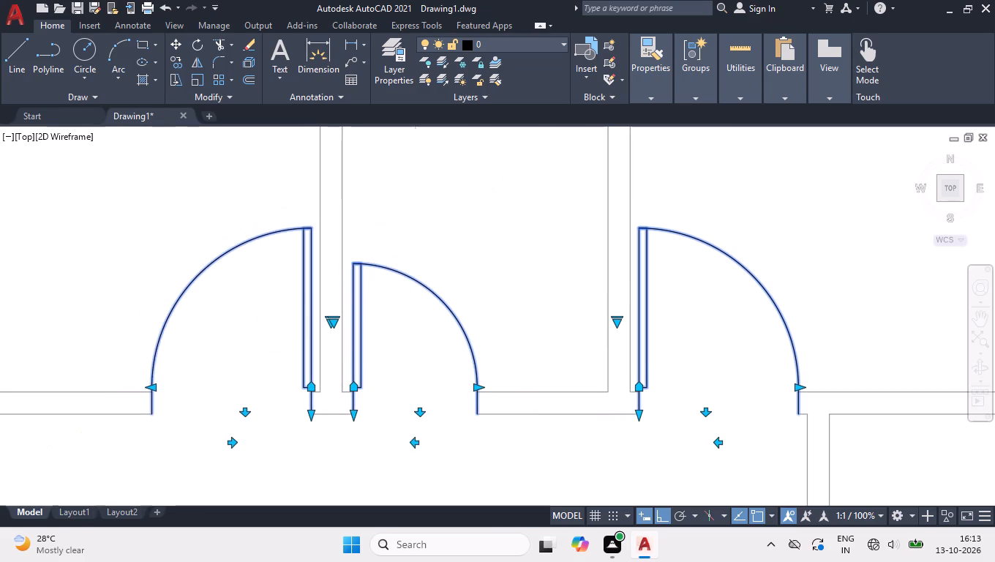
pyautogui.scroll(-2, 462, 225)
pyautogui.scroll(3, 431, 427)
pyautogui.click(923, 351)
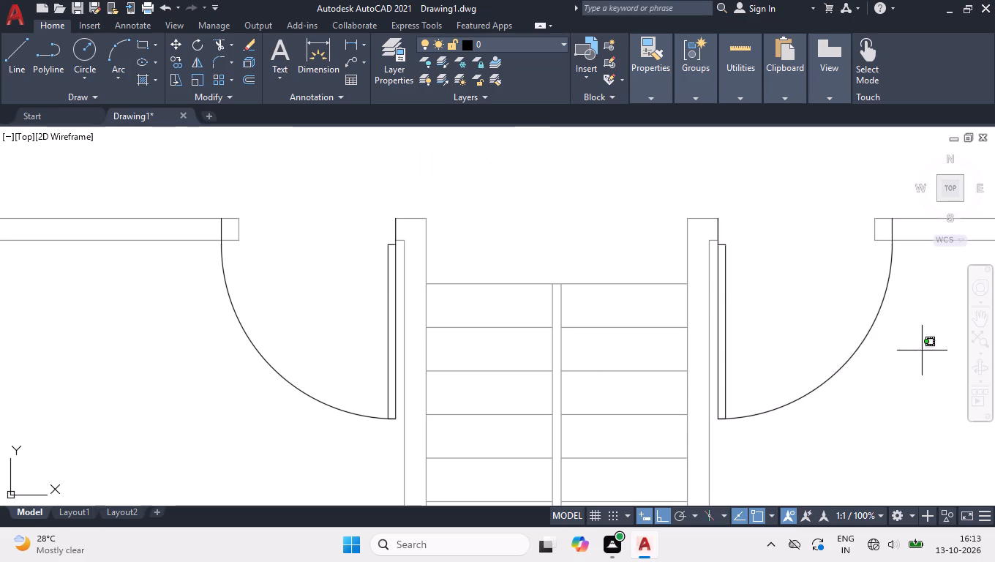
pyautogui.click(845, 310)
pyautogui.click(895, 243)
pyautogui.click(879, 245)
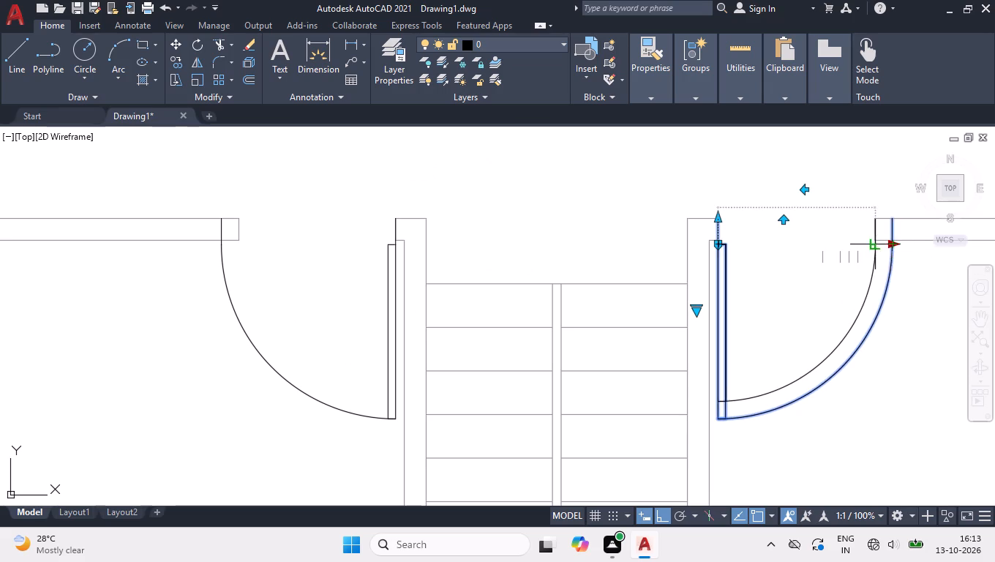
pyautogui.click(243, 269)
pyautogui.click(184, 291)
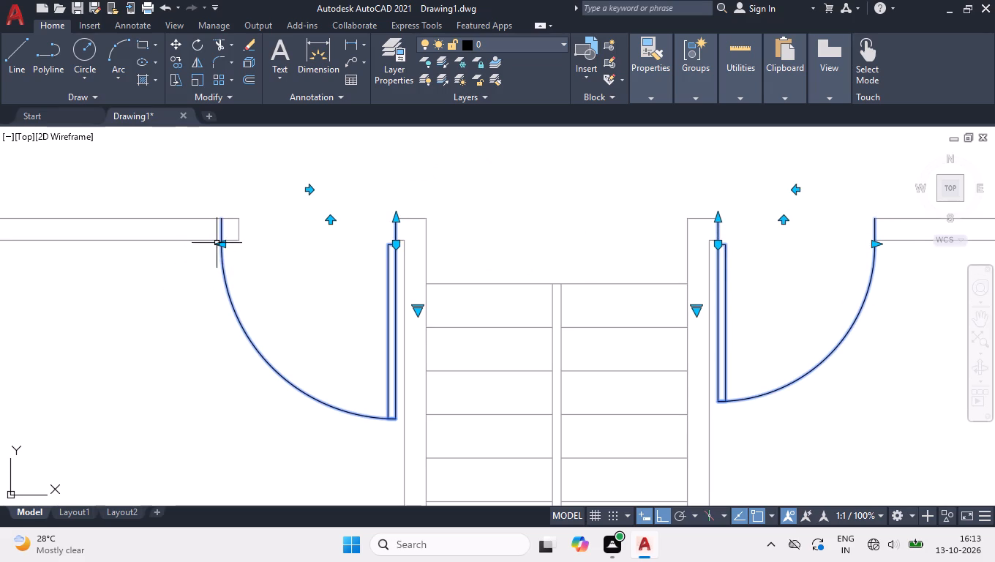
pyautogui.click(220, 244)
pyautogui.click(233, 251)
# Narrow the two doors into the southern strip rooms, east then west, so each ends at its opening's outer jamb.
pyautogui.scroll(-3, 455, 211)
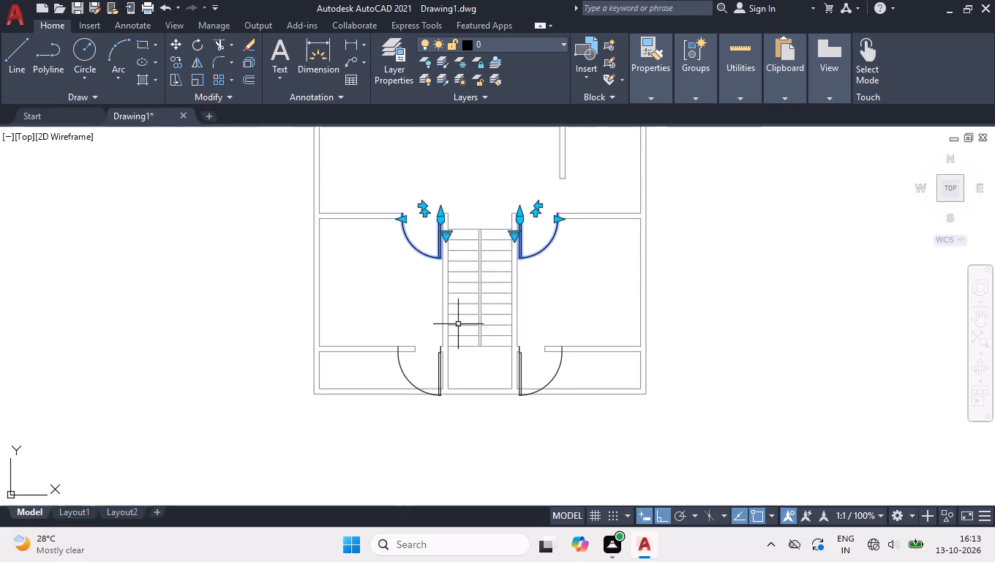
pyautogui.scroll(2, 462, 351)
pyautogui.scroll(1, 618, 434)
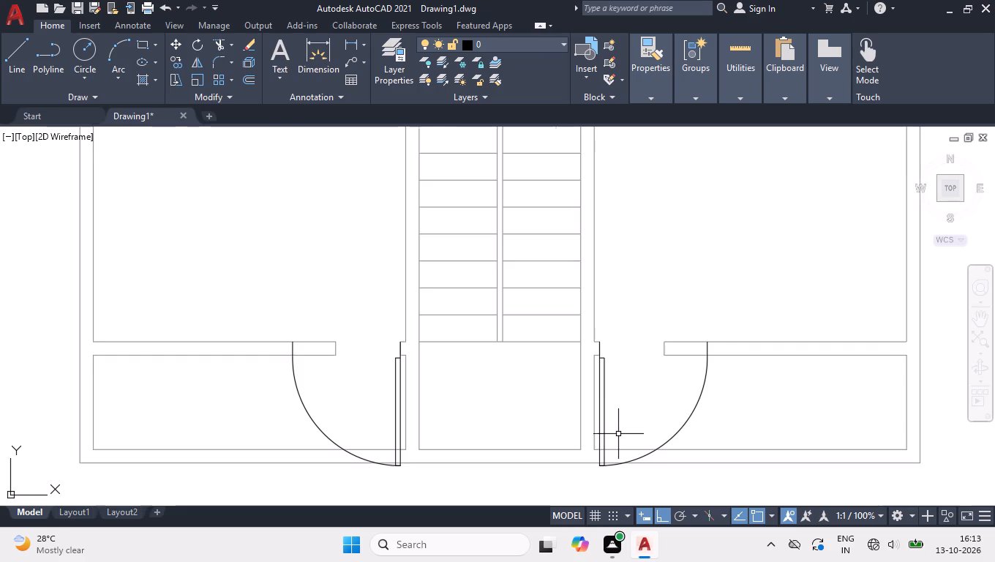
pyautogui.click(776, 414)
pyautogui.click(699, 364)
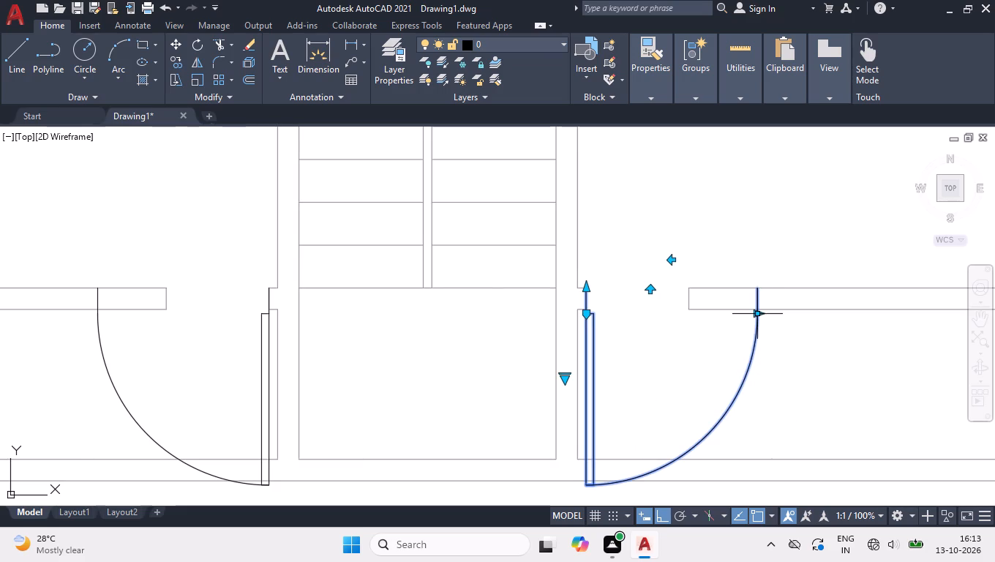
pyautogui.click(757, 313)
pyautogui.click(656, 345)
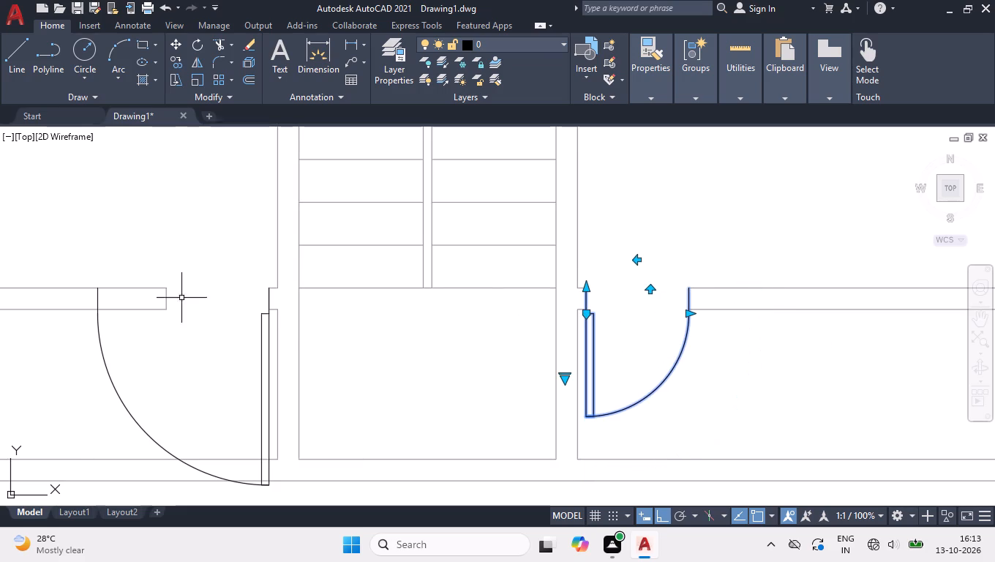
pyautogui.moveTo(124, 342); pyautogui.dragTo(121, 353)
pyautogui.click(81, 408)
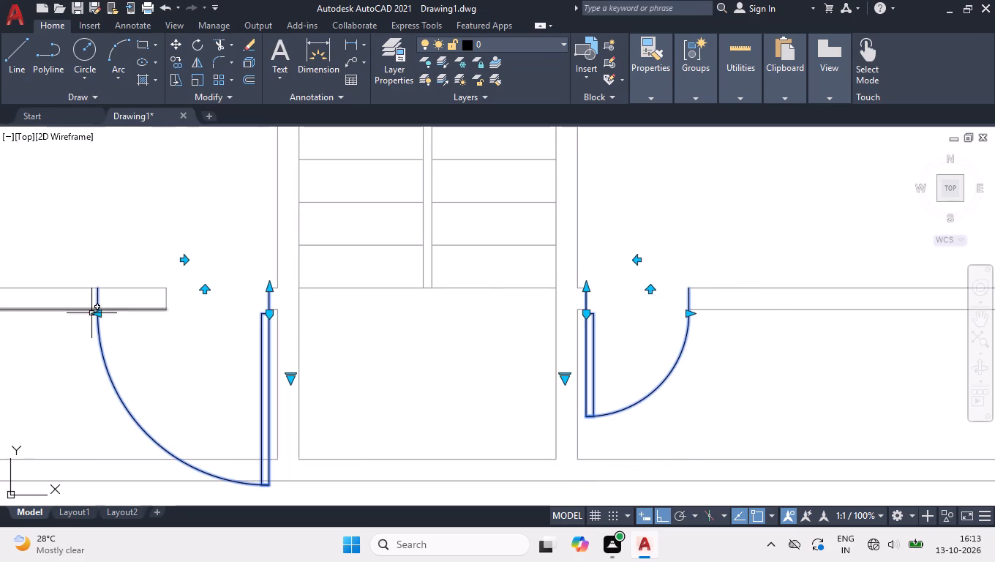
pyautogui.click(98, 314)
pyautogui.click(181, 336)
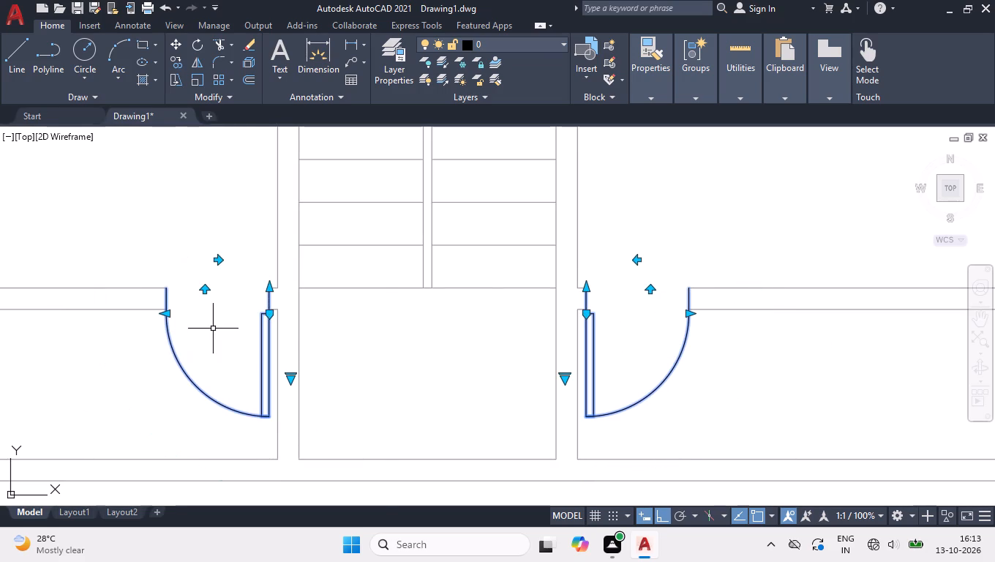
pyautogui.moveTo(214, 328); pyautogui.dragTo(220, 337, button='right')
pyautogui.click(268, 413)
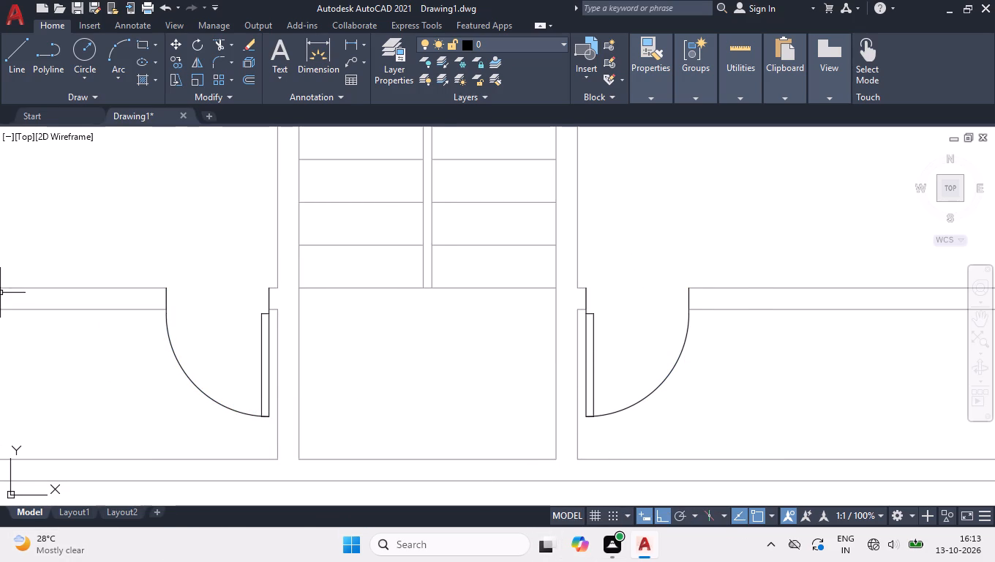
# Add linear dimensions inside the northwest room for its clear width along the north wall and its full north-south length.
pyautogui.click(948, 188)
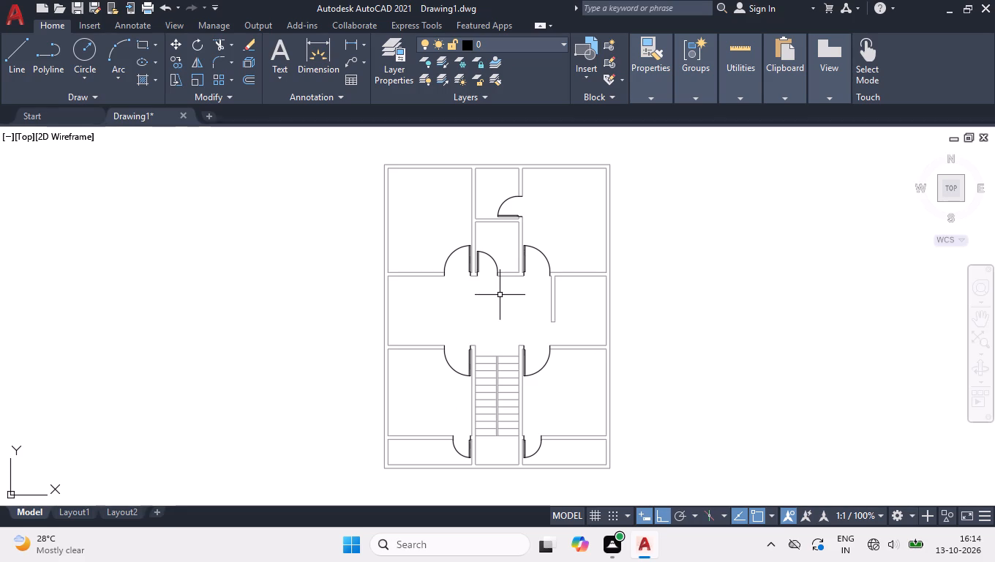
pyautogui.press('d')
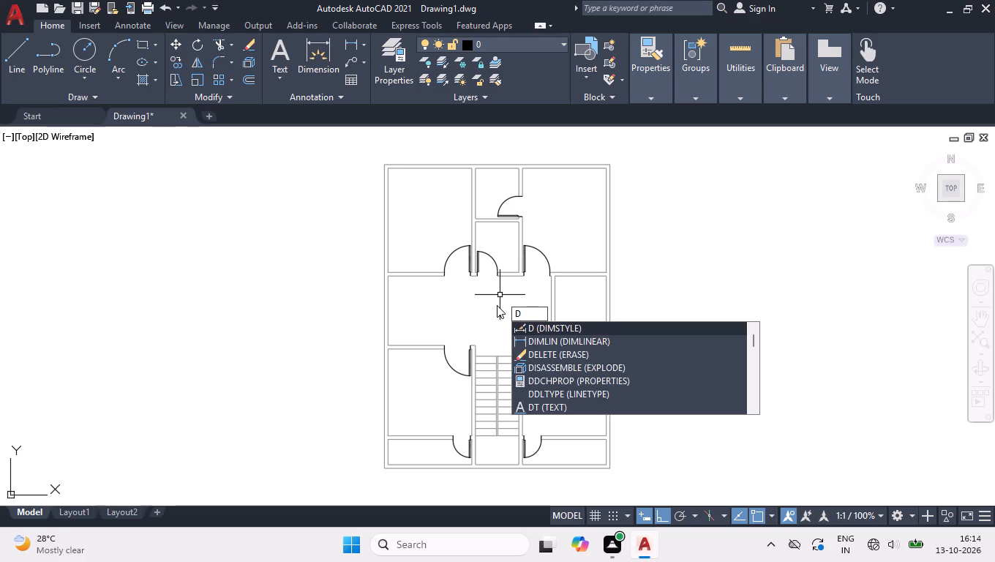
pyautogui.write('LI')
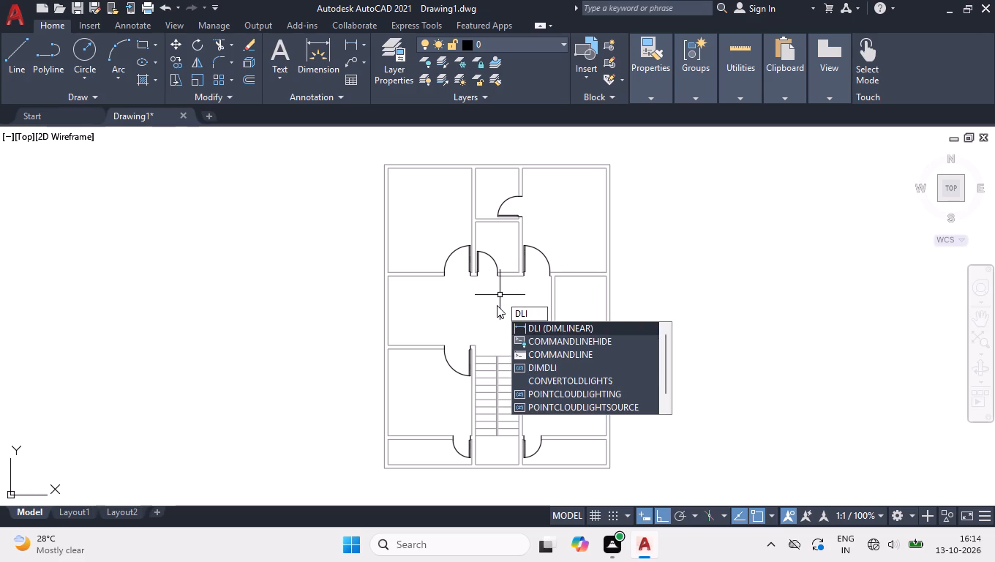
pyautogui.press('Return')
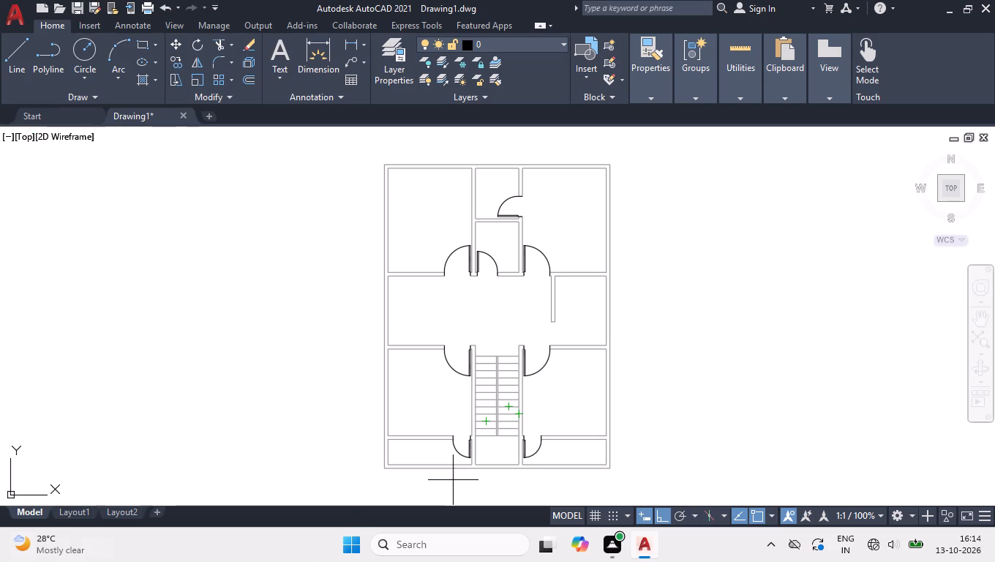
pyautogui.click(468, 170)
pyautogui.click(391, 171)
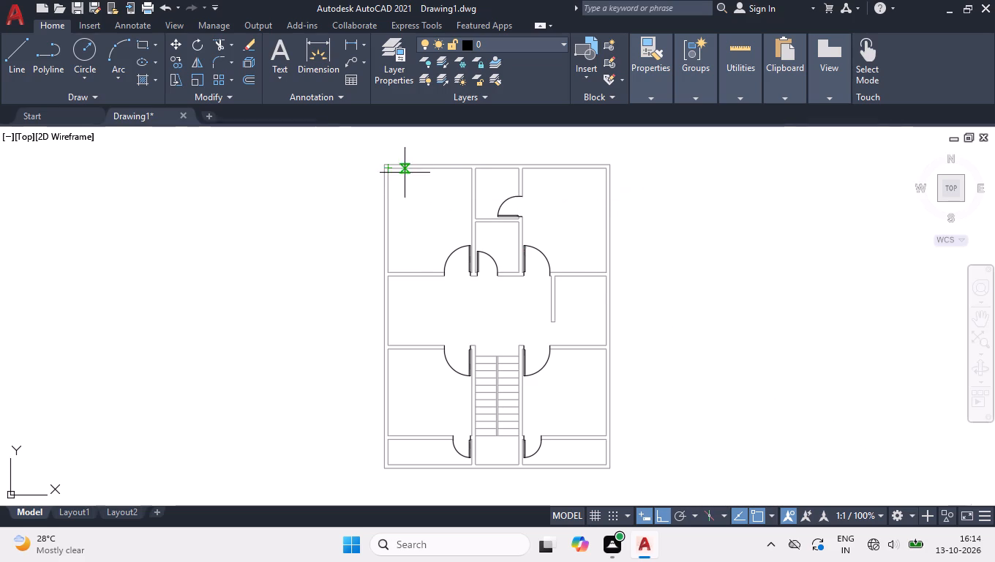
pyautogui.click(427, 176)
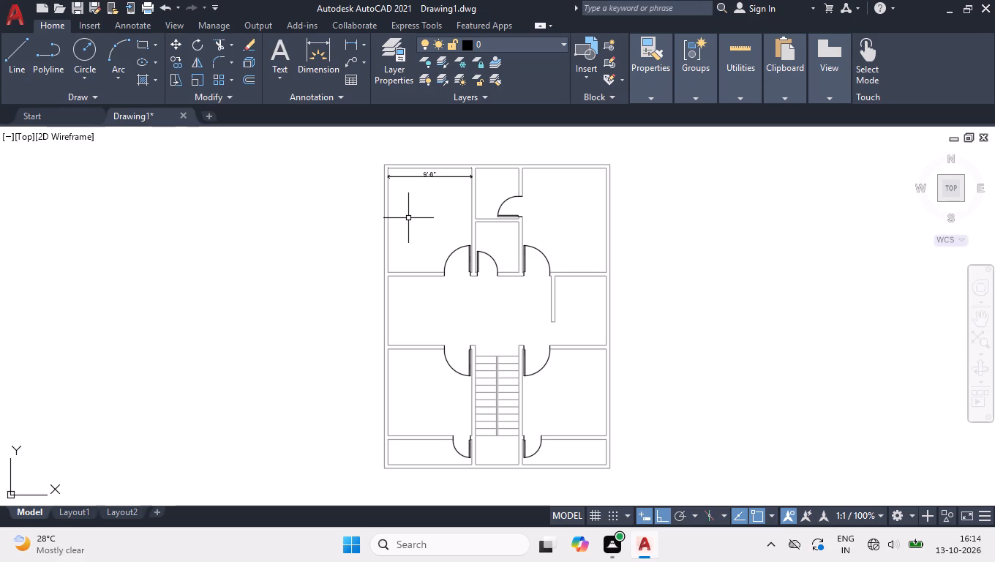
pyautogui.press('space')
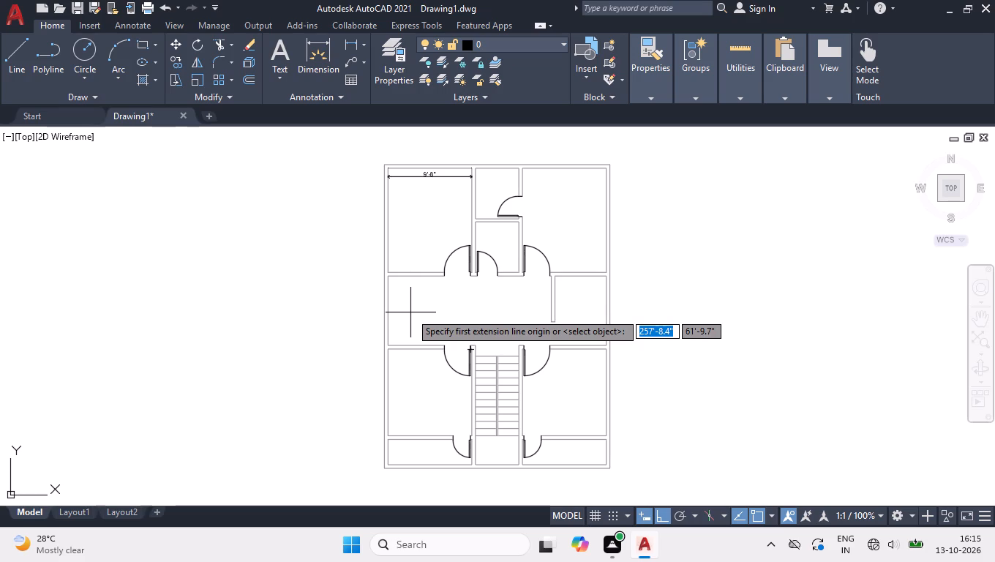
pyautogui.click(403, 269)
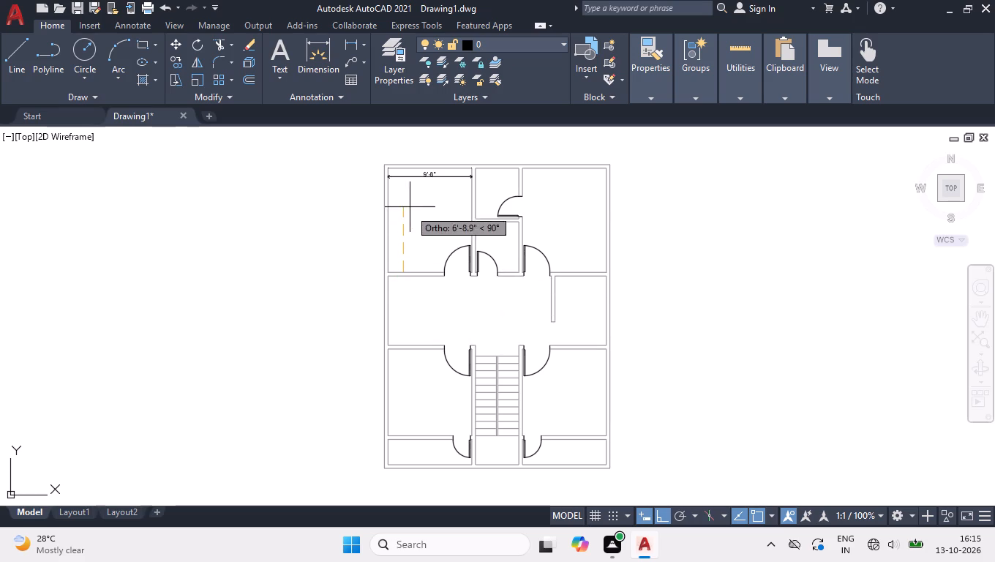
pyautogui.click(403, 171)
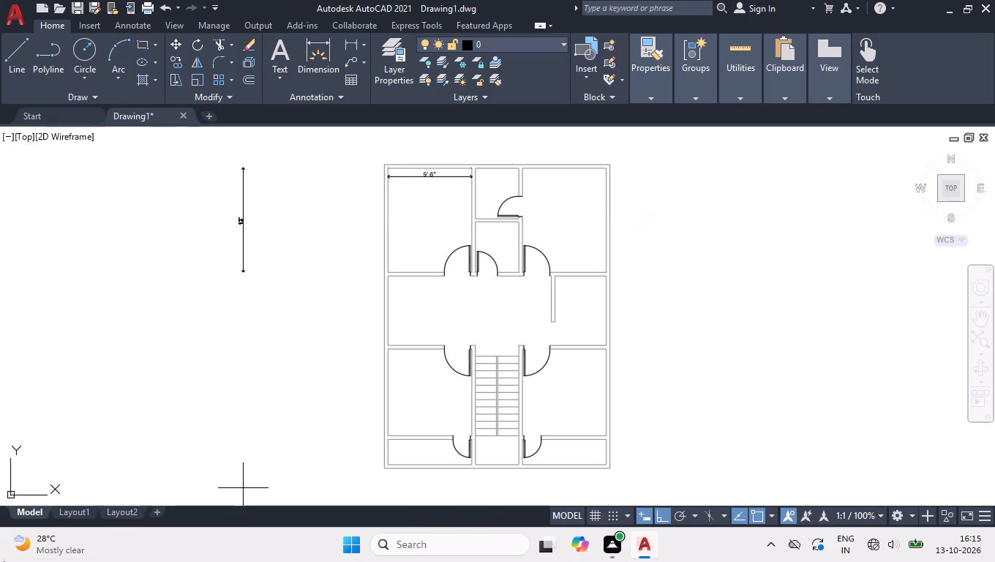
pyautogui.click(400, 211)
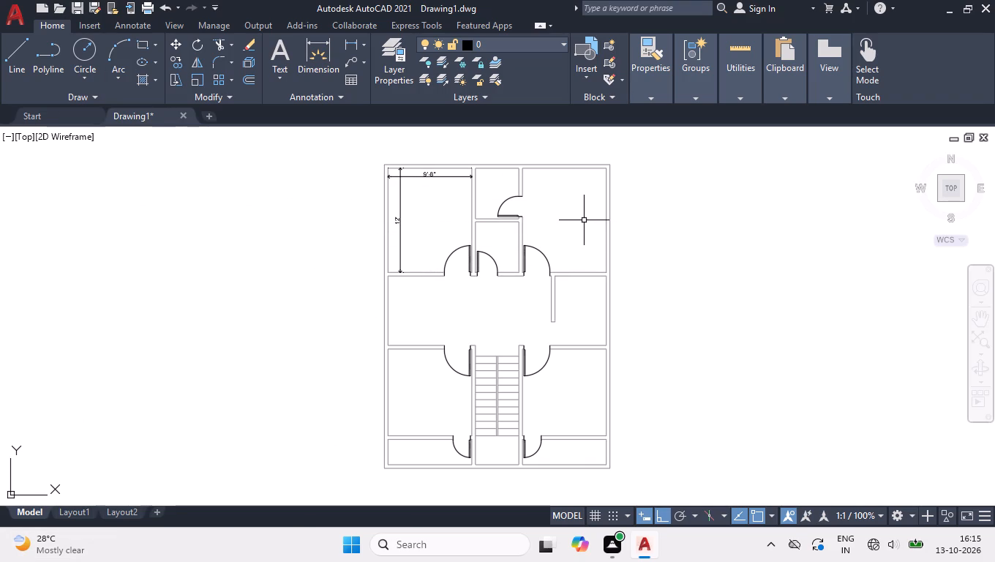
# Add linear dimensions inside the north-central room for its clear width below the north wall and its north-south length.
pyautogui.press('space')
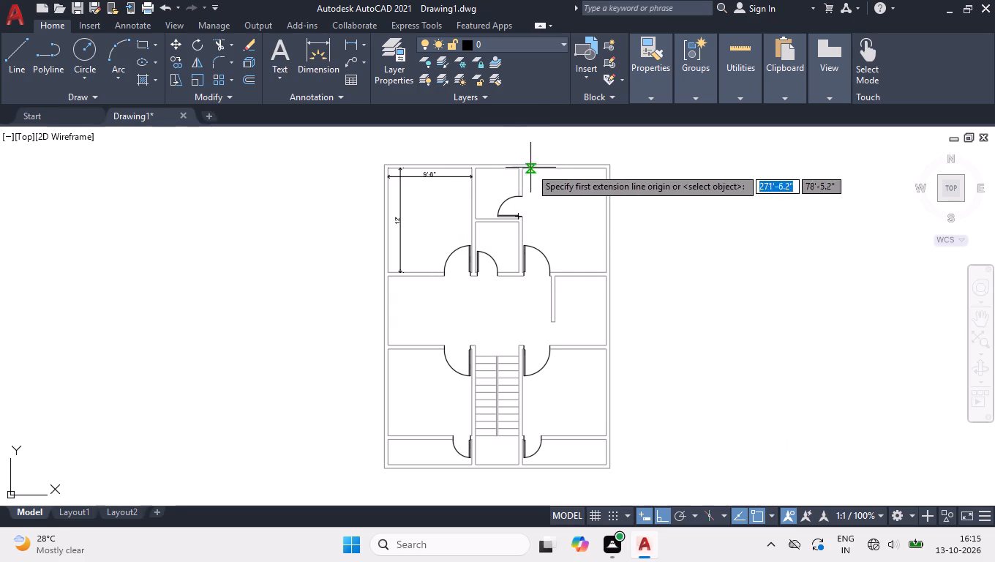
pyautogui.scroll(3, 530, 101)
pyautogui.scroll(-1, 523, 149)
pyautogui.scroll(2, 521, 146)
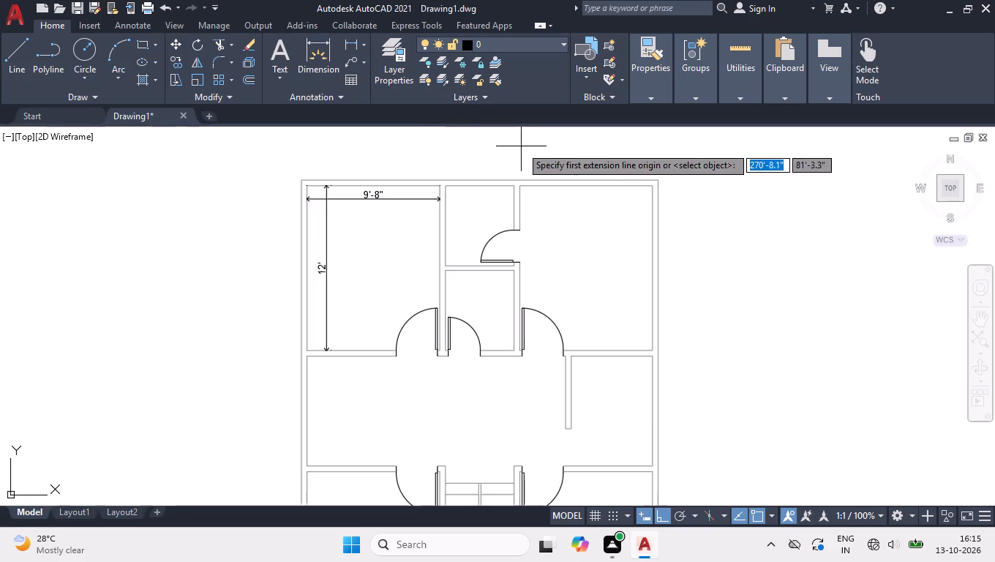
pyautogui.scroll(2, 530, 176)
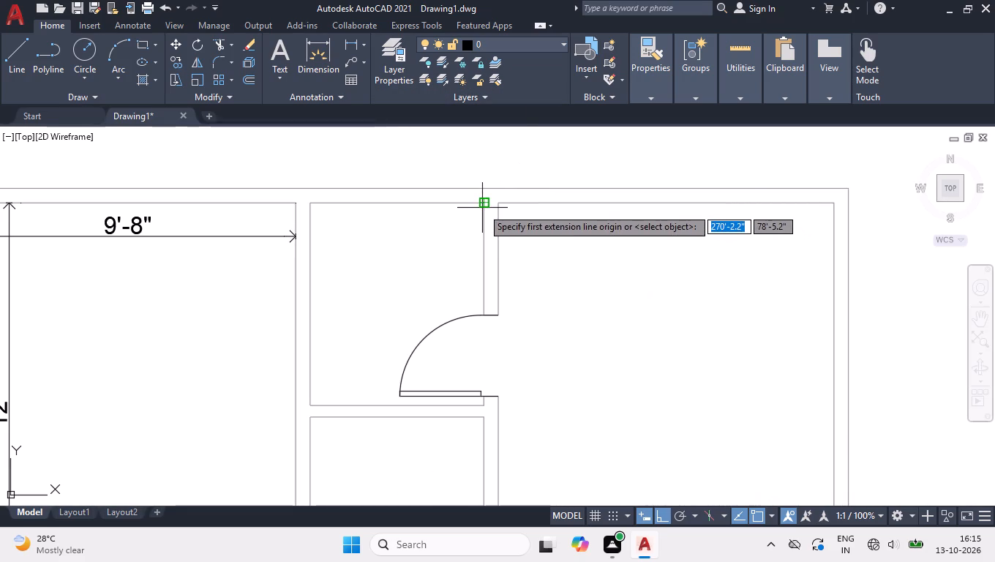
pyautogui.click(481, 204)
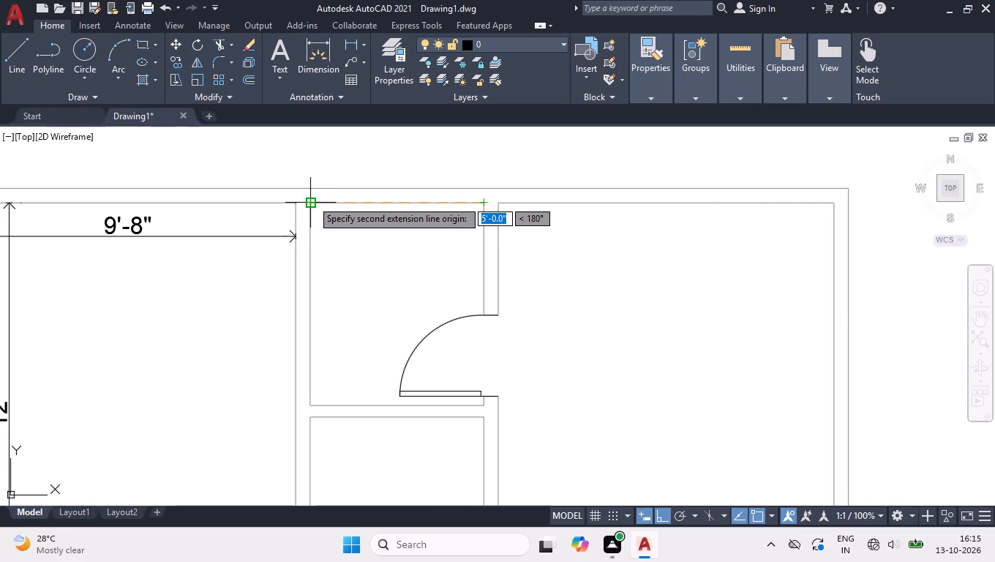
pyautogui.click(312, 200)
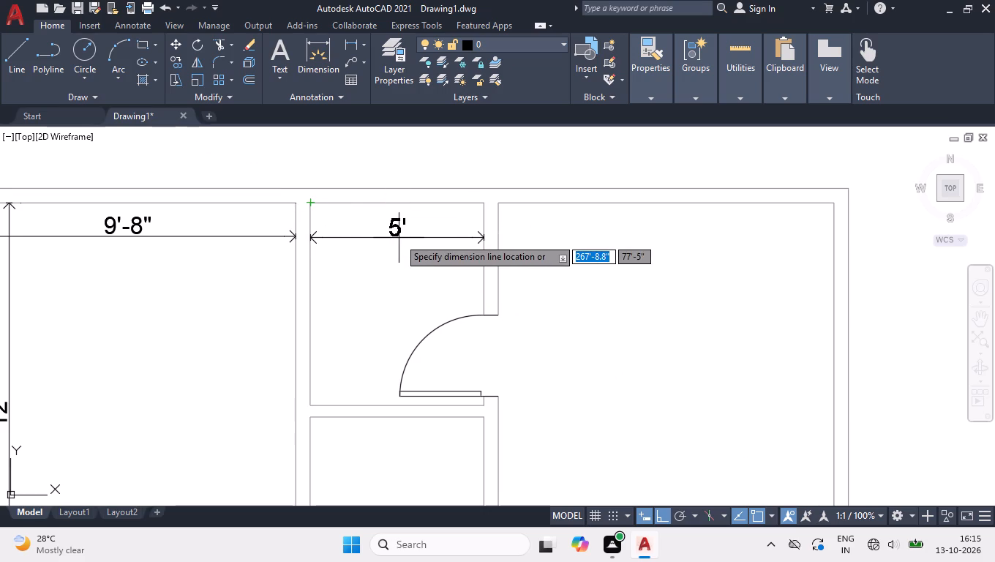
pyautogui.click(399, 239)
pyautogui.press('space')
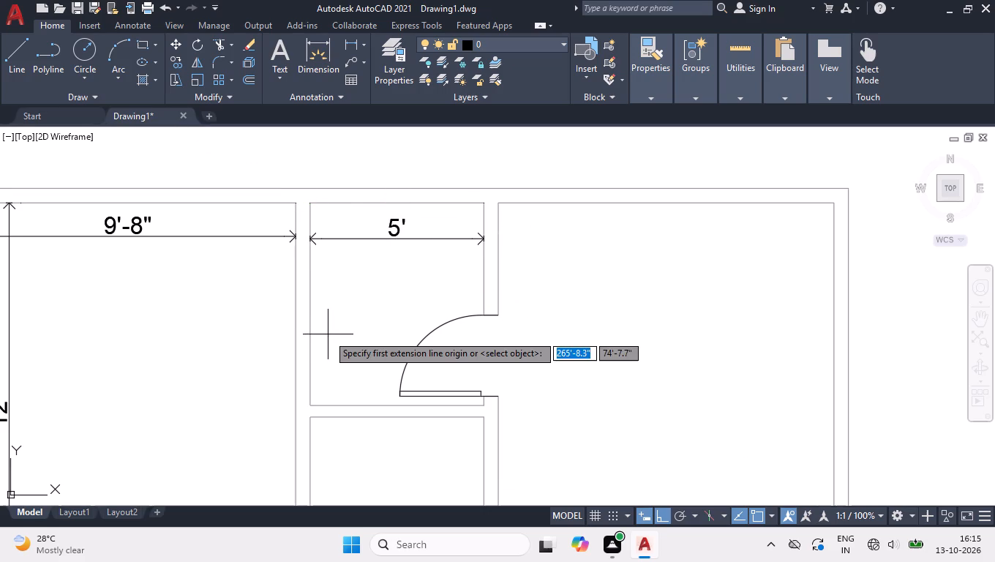
pyautogui.click(330, 407)
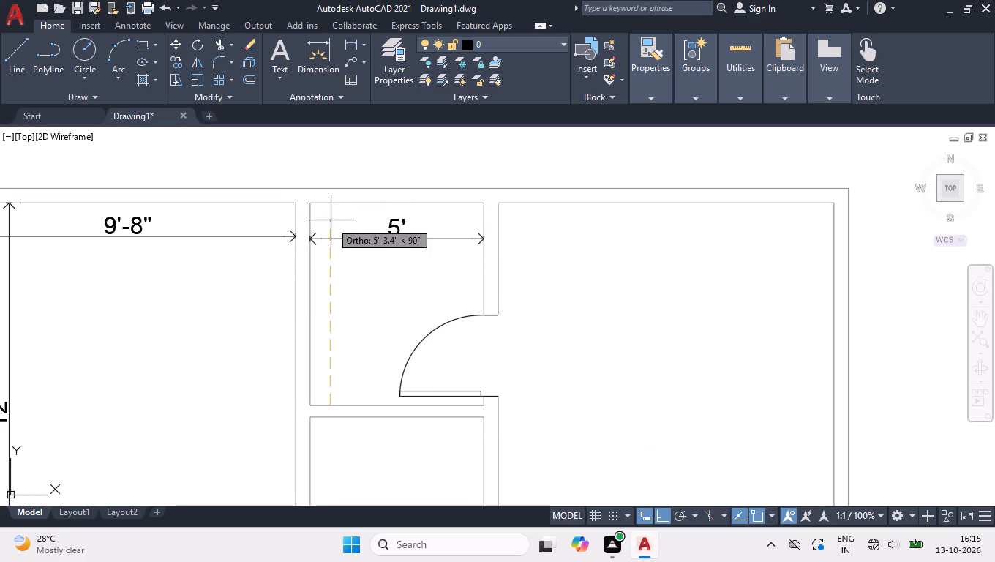
pyautogui.click(331, 207)
pyautogui.click(339, 288)
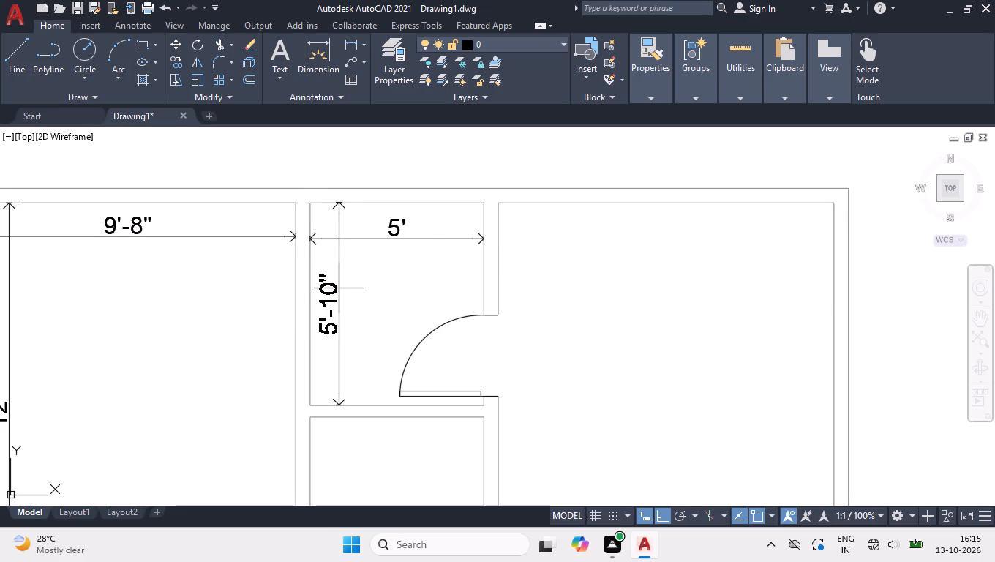
pyautogui.scroll(-1, 432, 224)
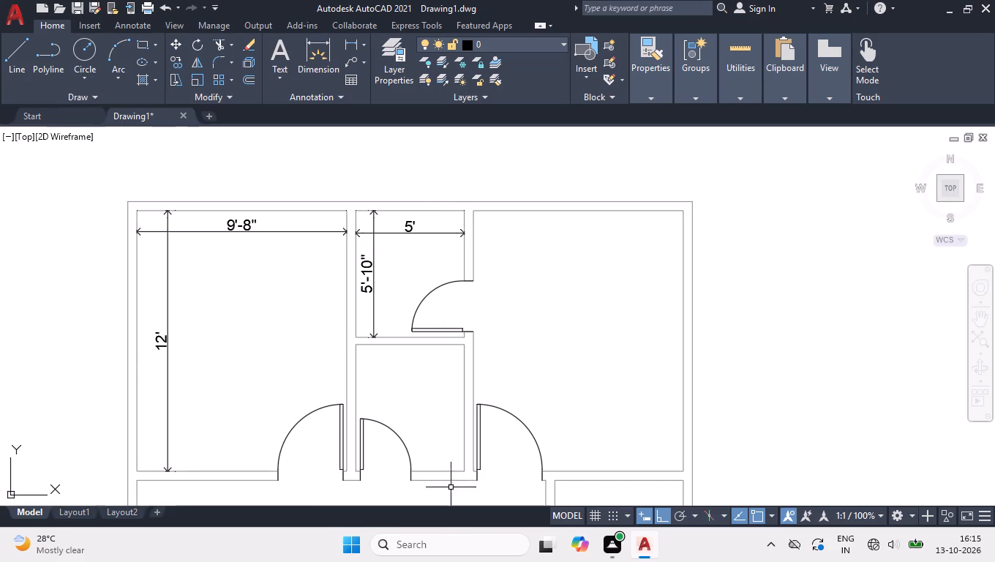
# Add linear dimensions inside the small room south of the north-central room for its clear north-south length and east-west width.
pyautogui.press('space')
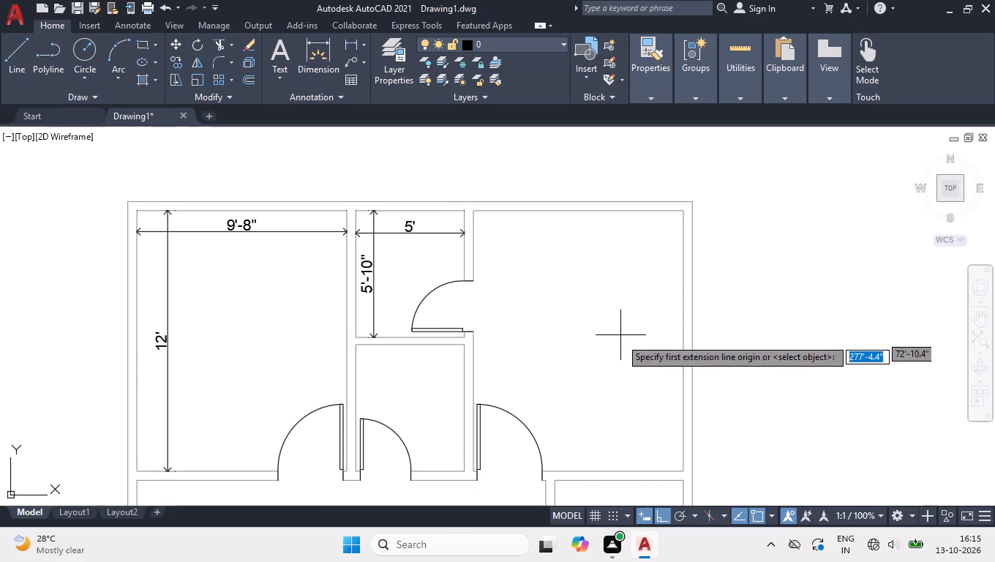
pyautogui.click(460, 475)
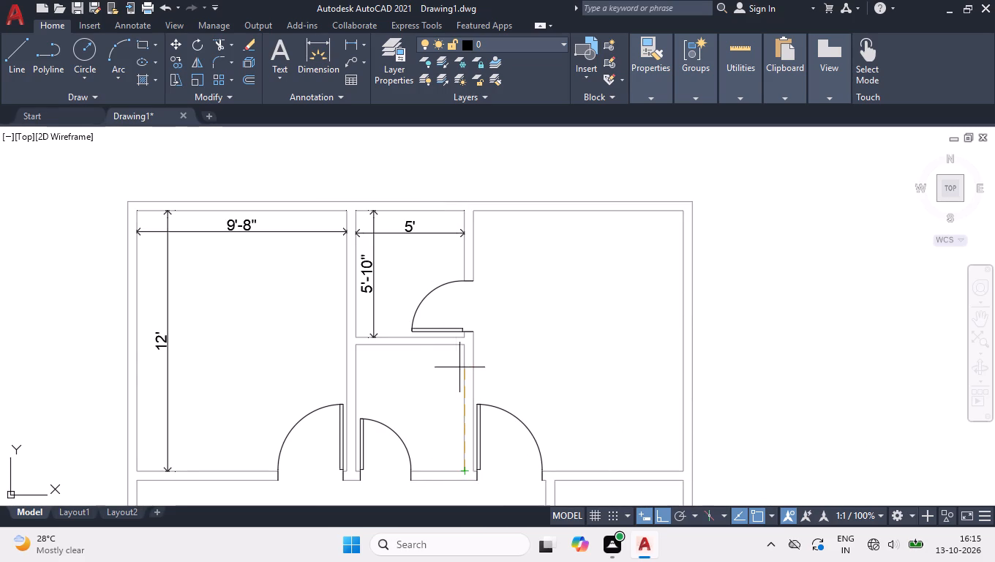
pyautogui.click(464, 346)
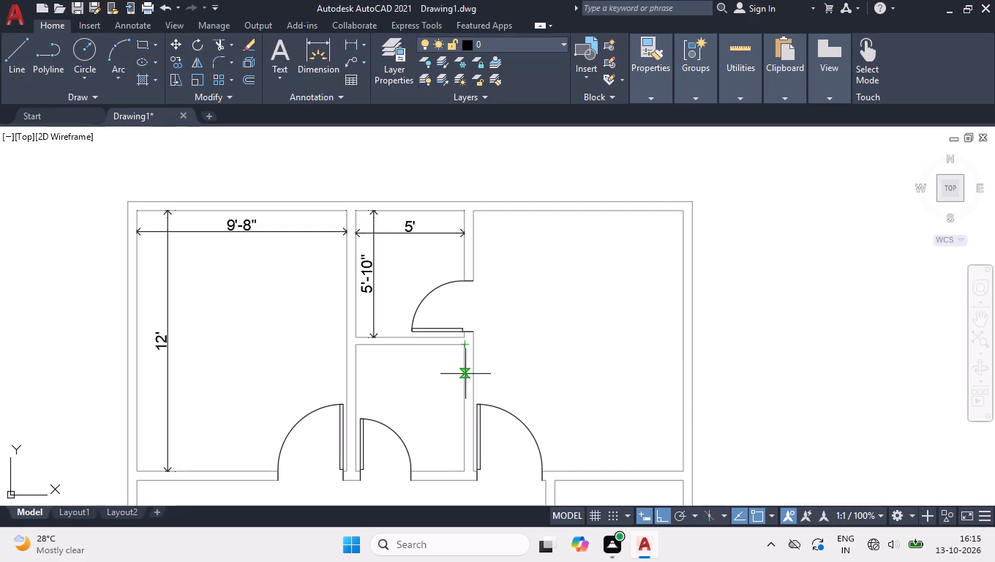
pyautogui.click(454, 430)
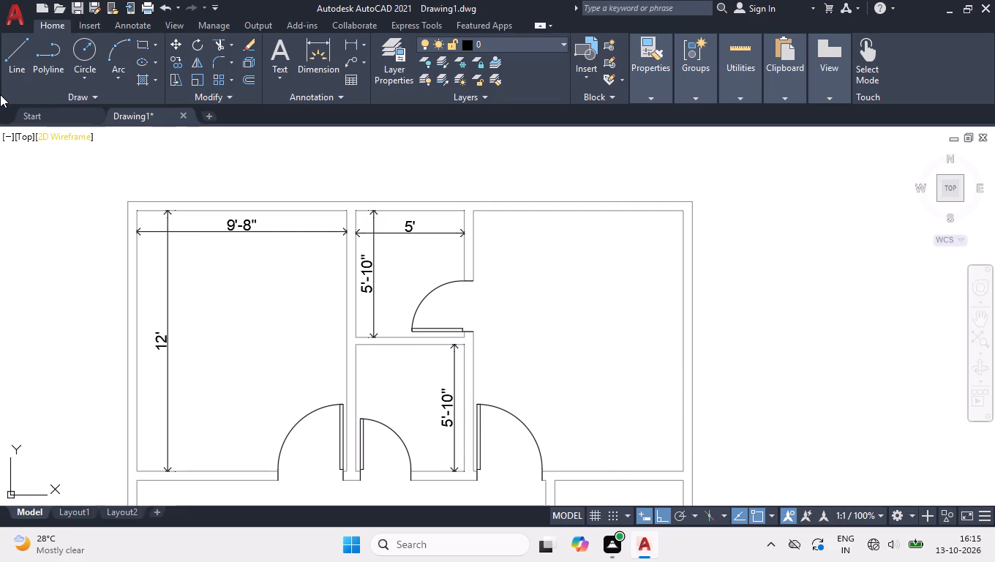
pyautogui.press('space')
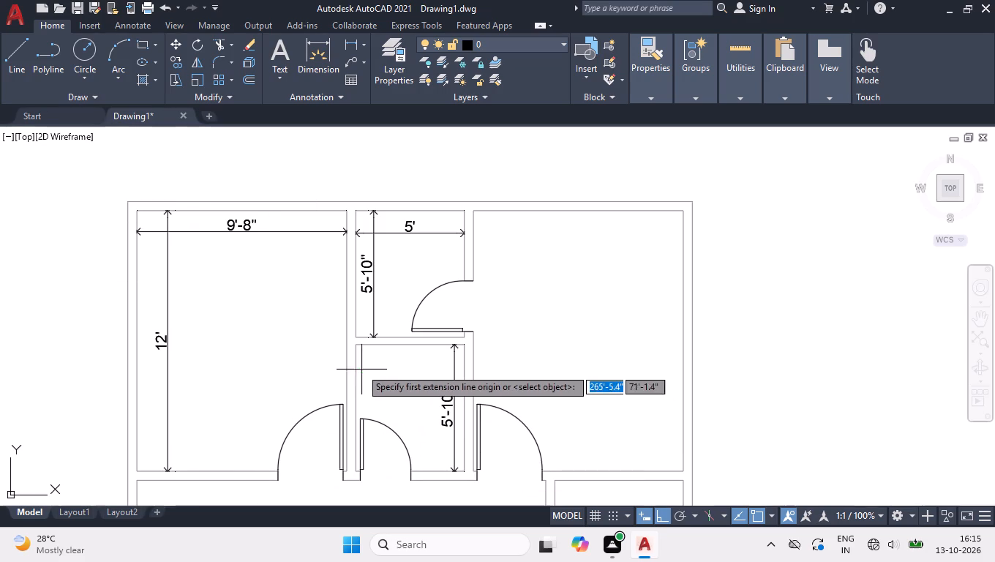
pyautogui.click(353, 347)
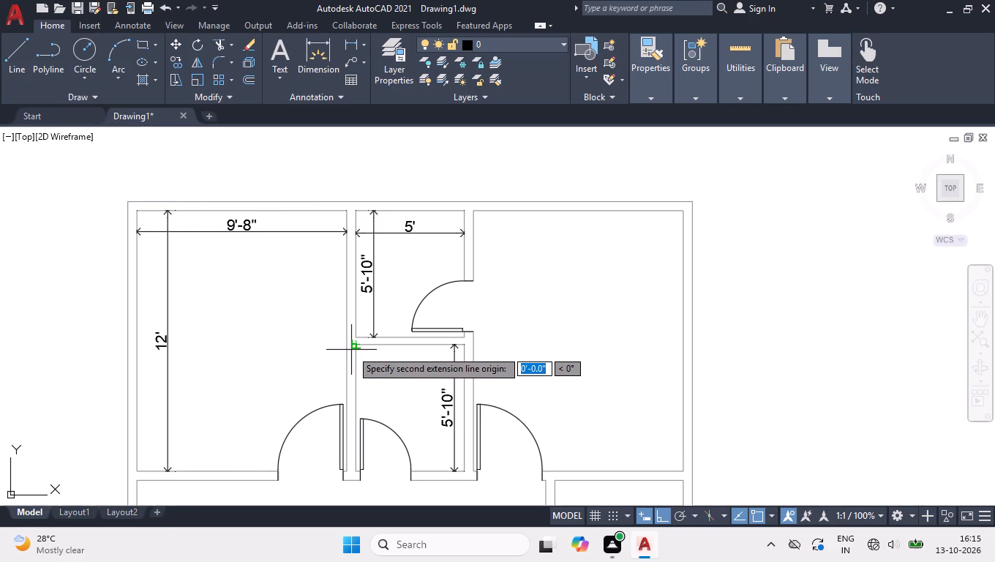
pyautogui.click(460, 349)
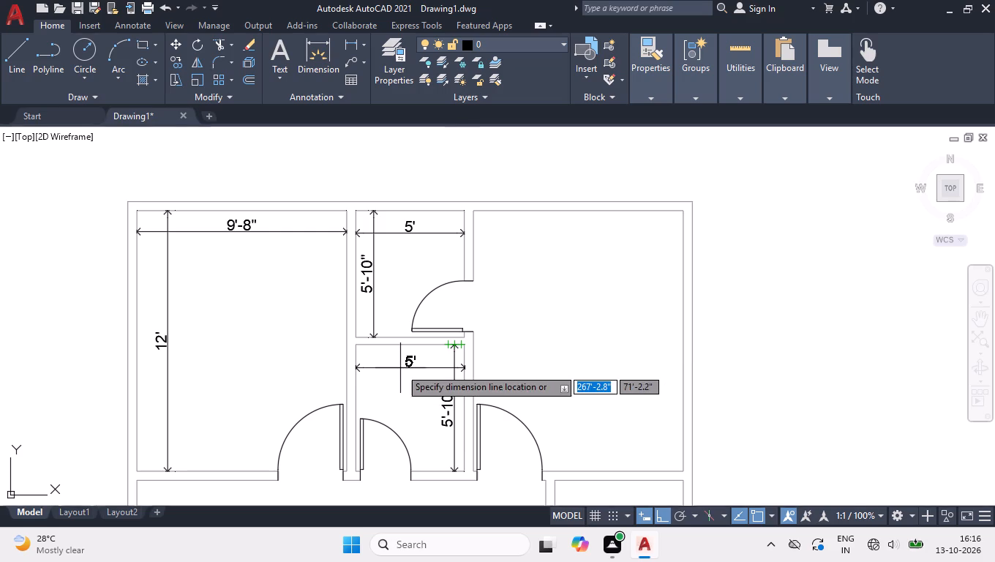
pyautogui.click(400, 362)
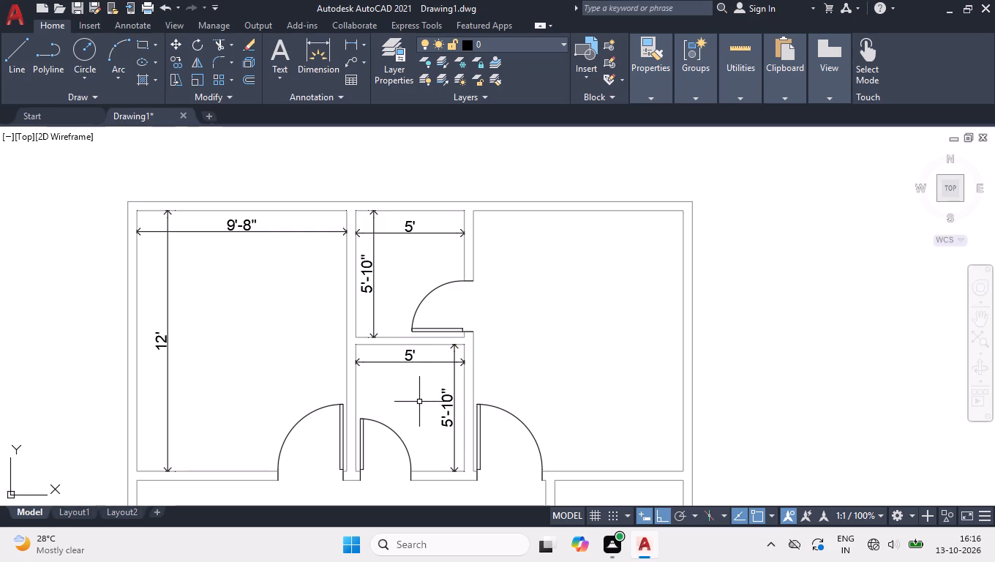
# Add linear dimensions inside the northeast room for its clear width below the north wall and its full north-south length.
pyautogui.press('space')
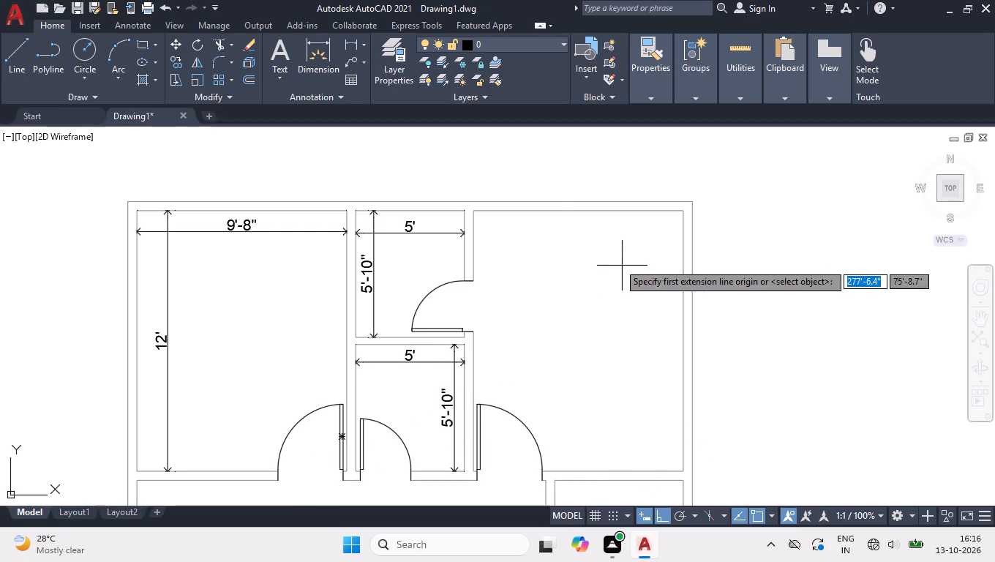
pyautogui.click(473, 210)
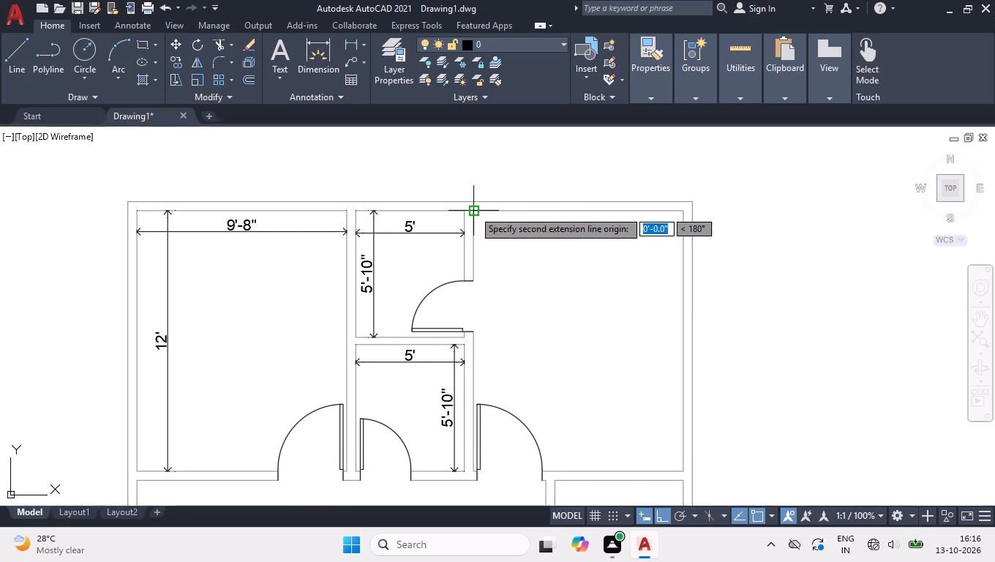
pyautogui.click(682, 210)
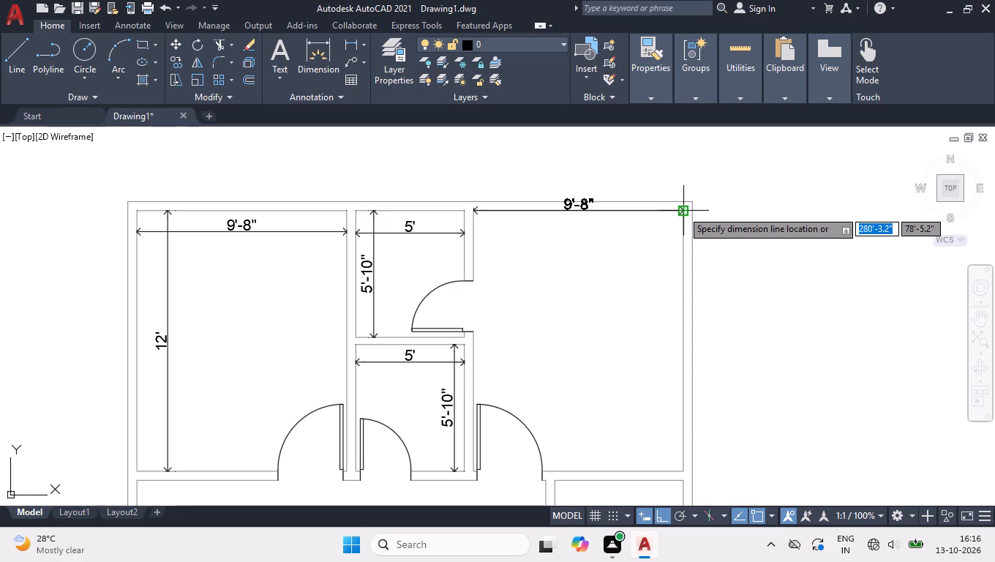
pyautogui.click(594, 231)
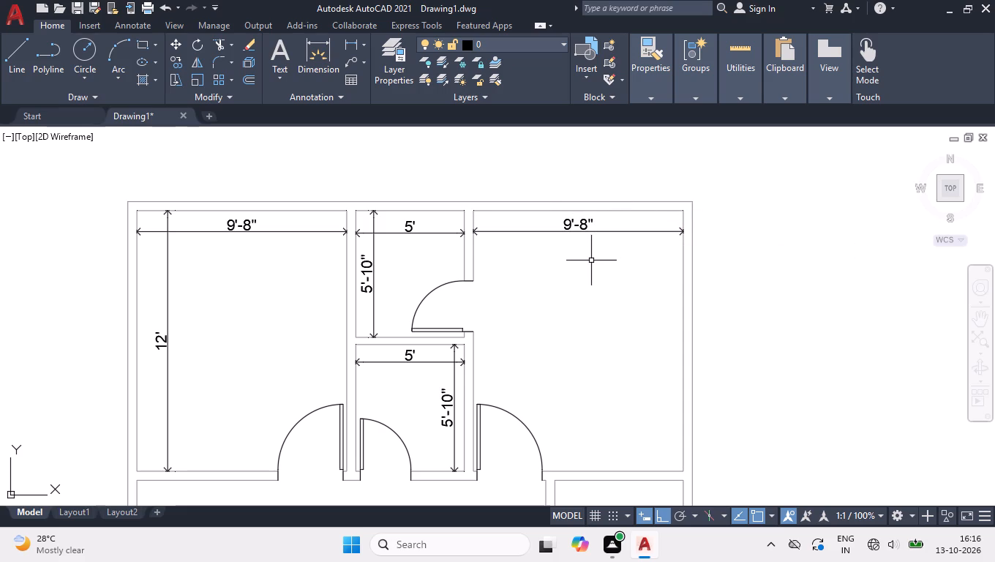
pyautogui.press('space')
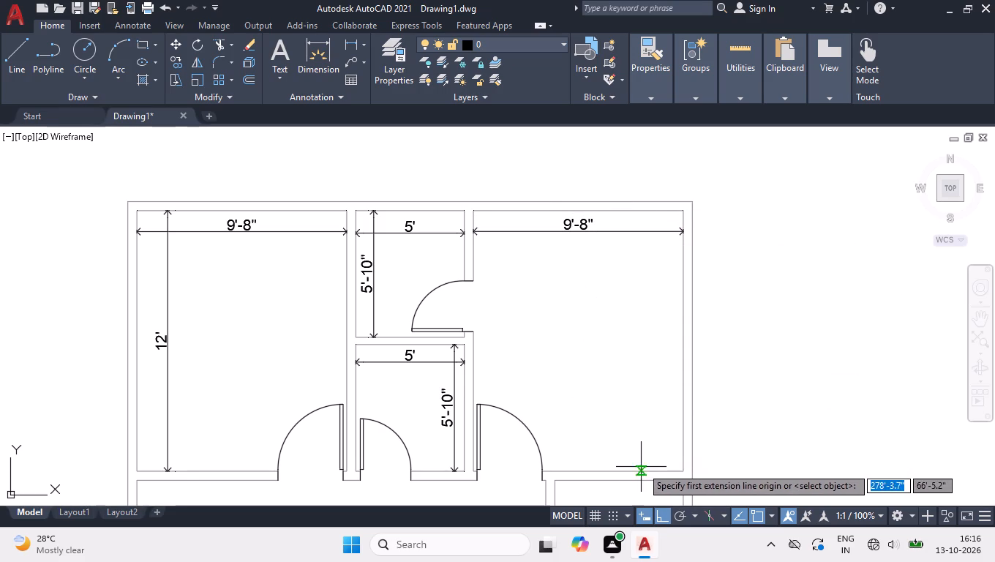
pyautogui.click(683, 471)
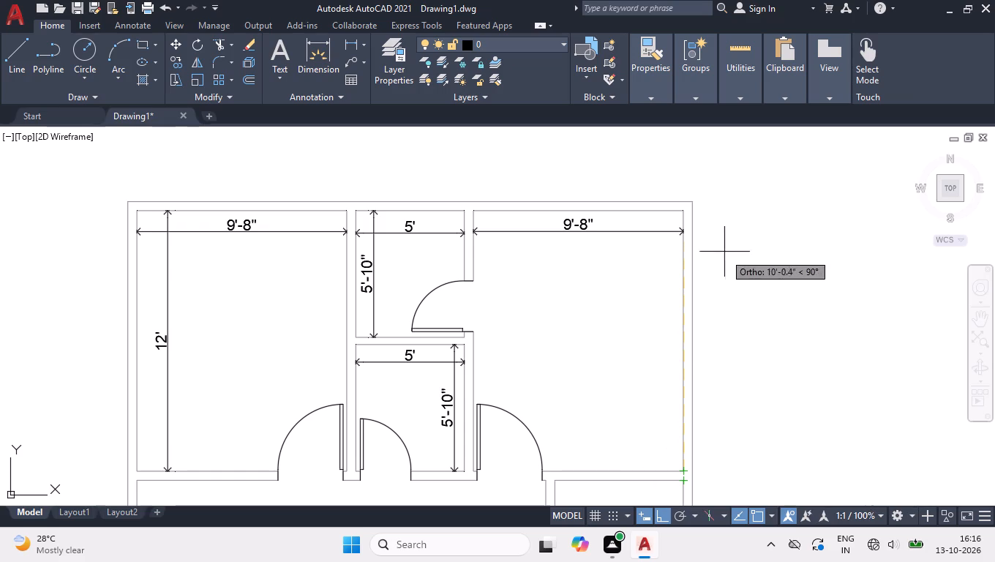
pyautogui.click(683, 212)
pyautogui.click(667, 354)
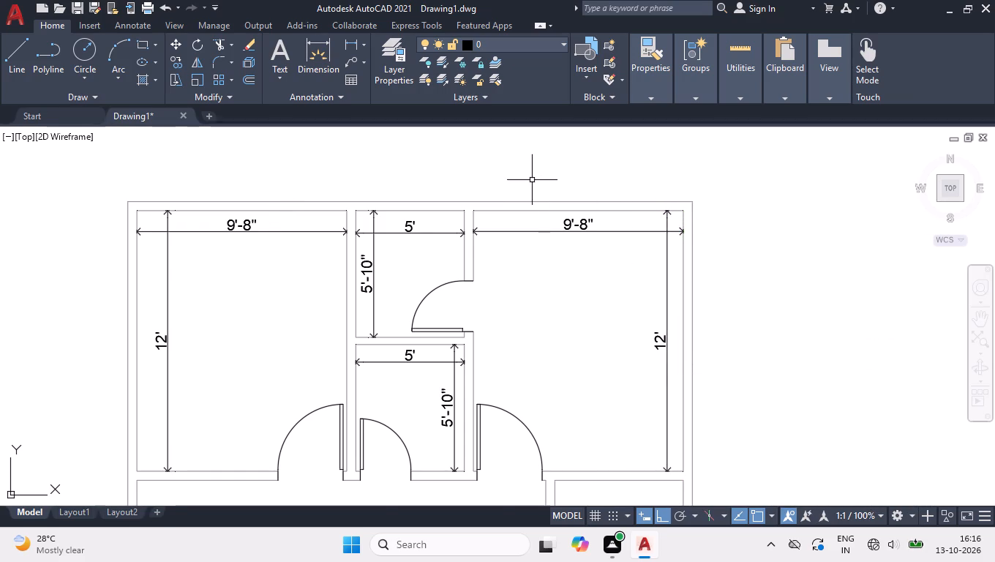
# Dimension the interior of the central hall between the northern rooms and the staircase.
pyautogui.scroll(-1, 532, 179)
pyautogui.scroll(-1, 555, 258)
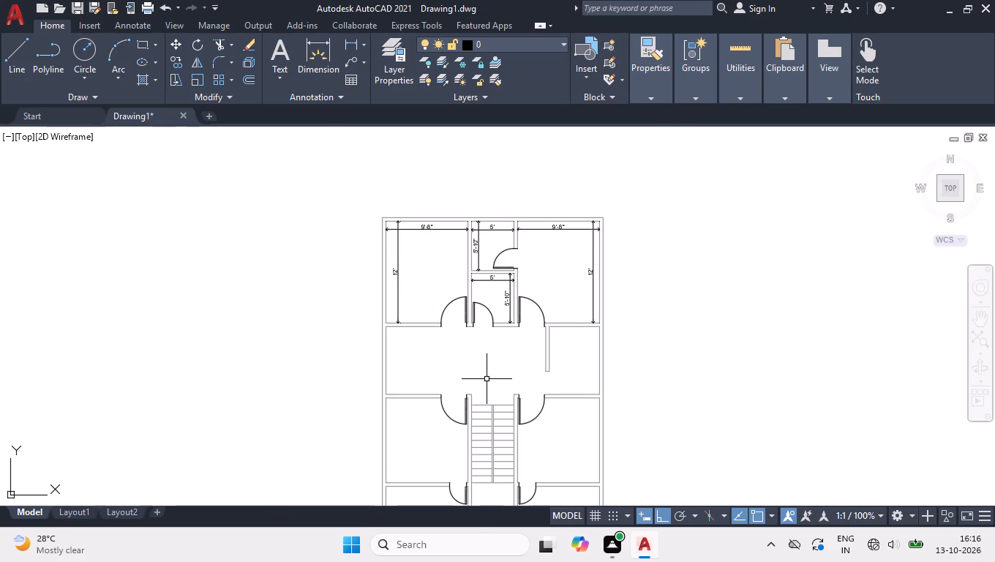
pyautogui.scroll(1, 487, 379)
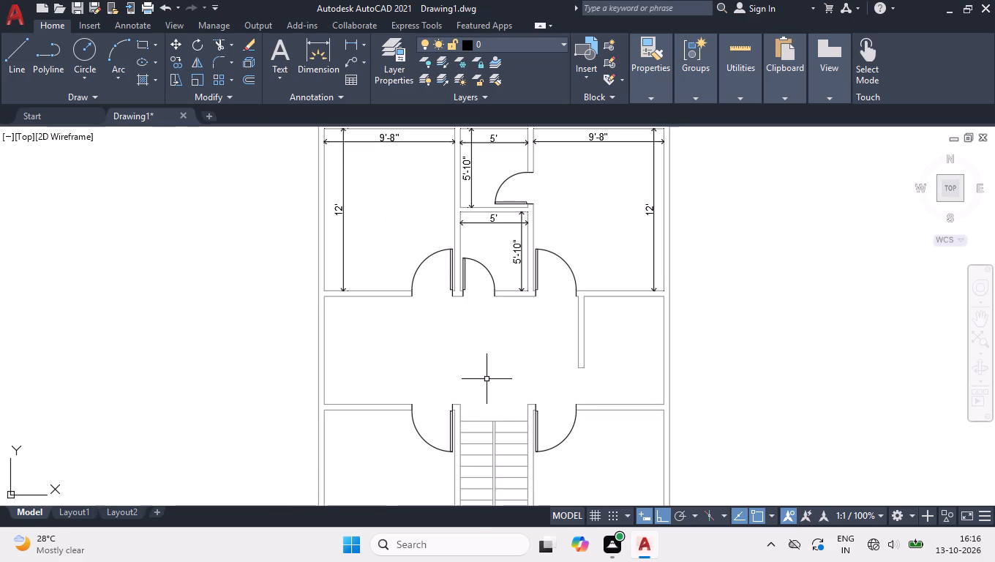
pyautogui.scroll(1, 487, 379)
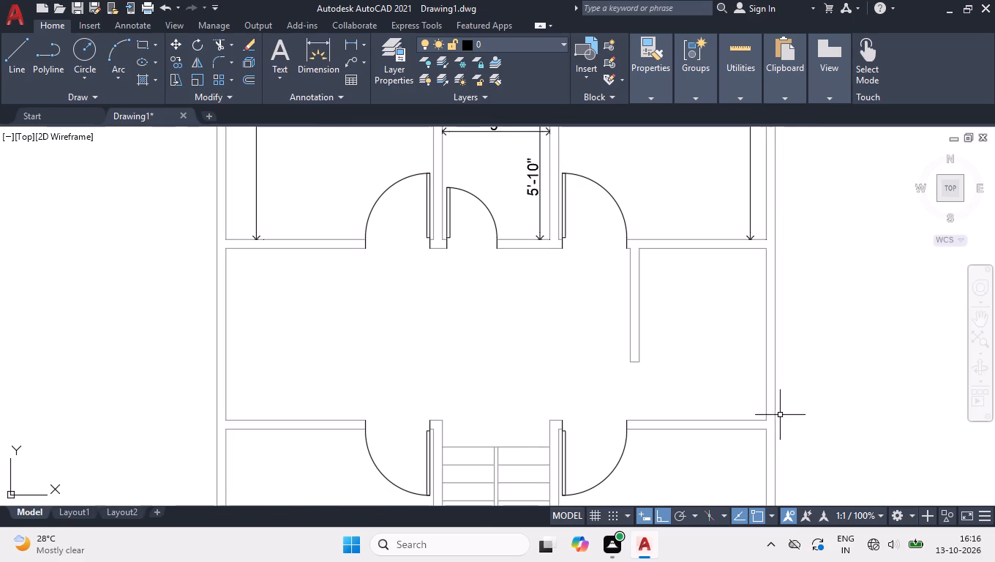
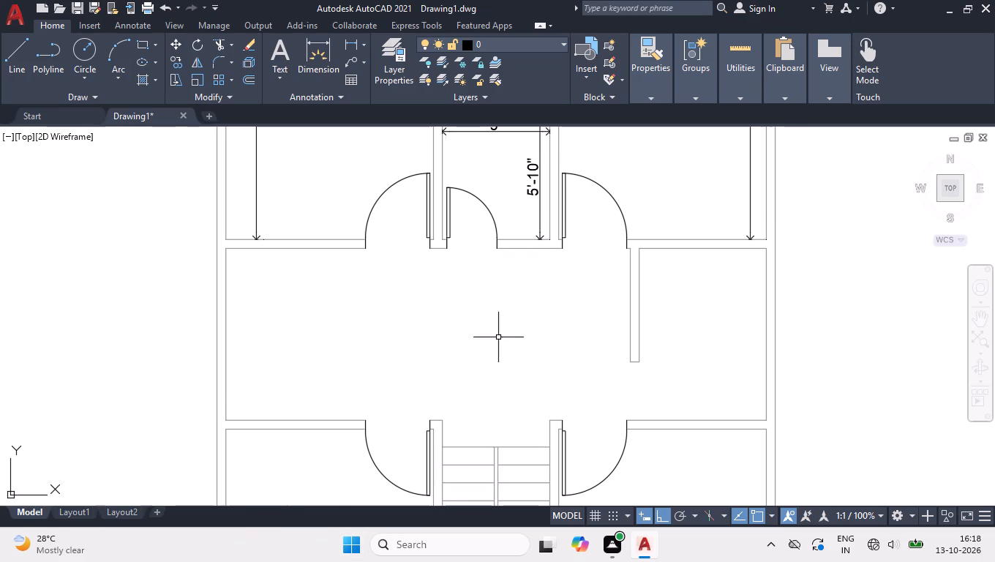
# Add linear dimensions in the central hall for its width from west wall to partition and its north-south length at the west end.
pyautogui.press('space')
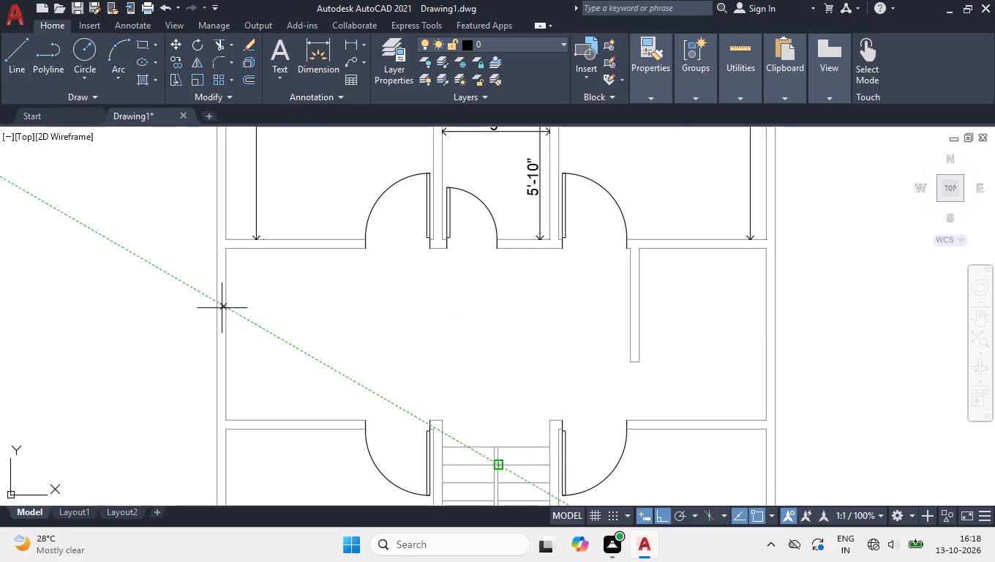
pyautogui.click(229, 251)
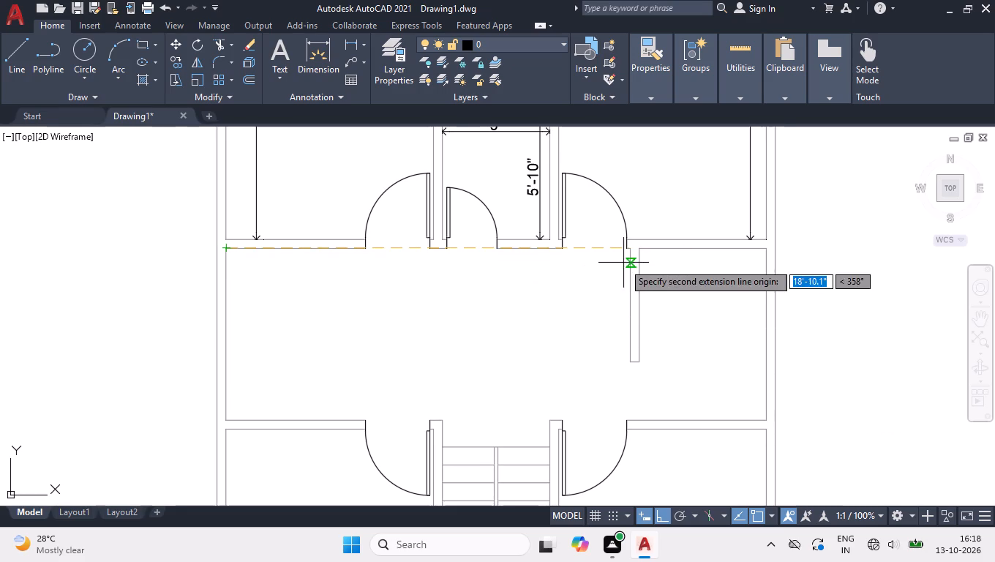
pyautogui.click(634, 250)
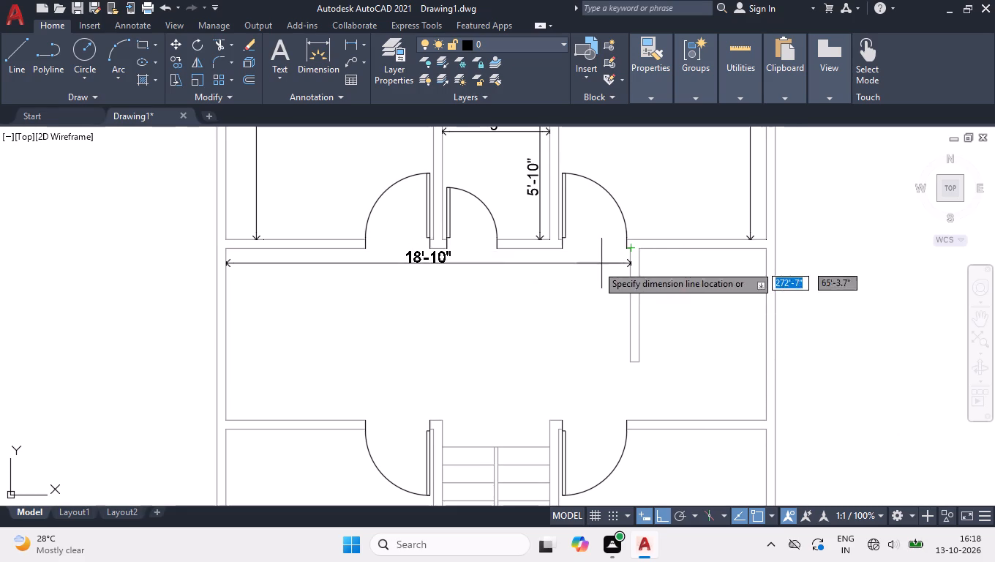
pyautogui.click(427, 281)
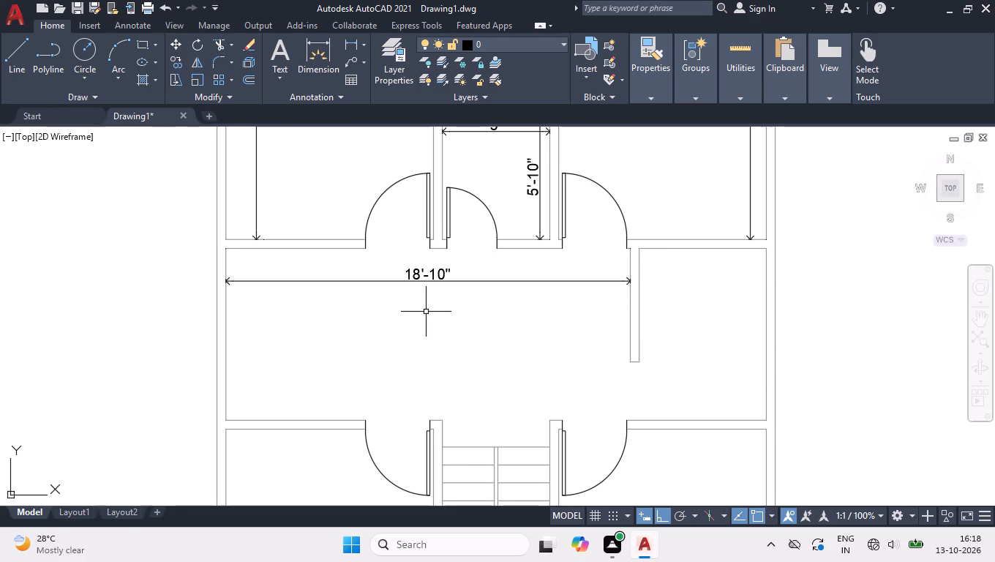
pyautogui.press('space')
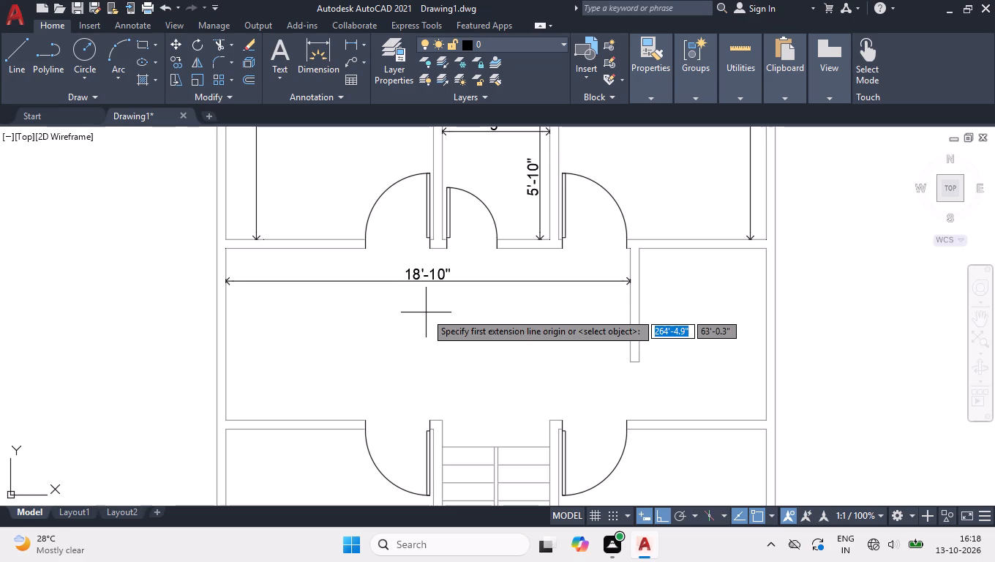
pyautogui.click(239, 421)
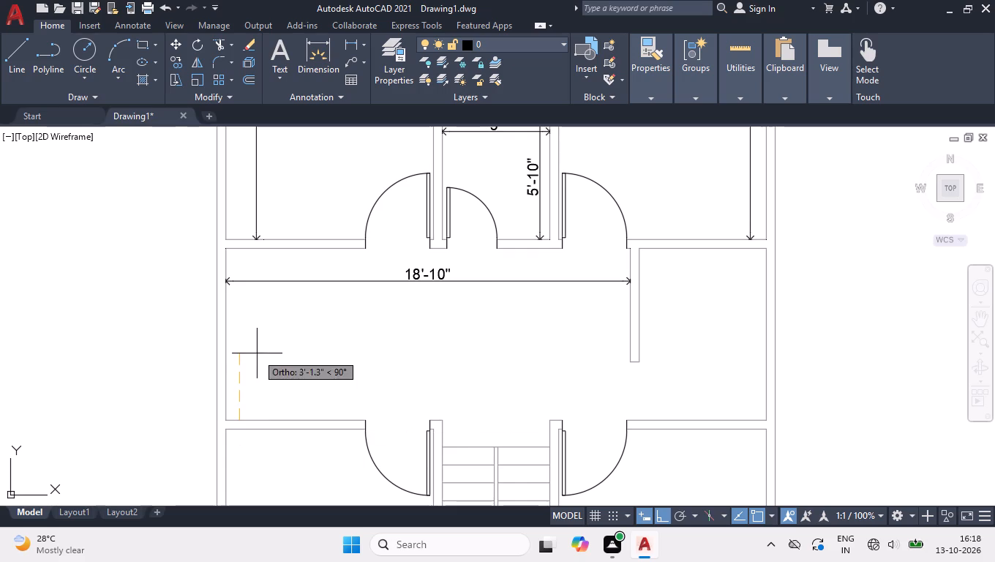
pyautogui.click(238, 252)
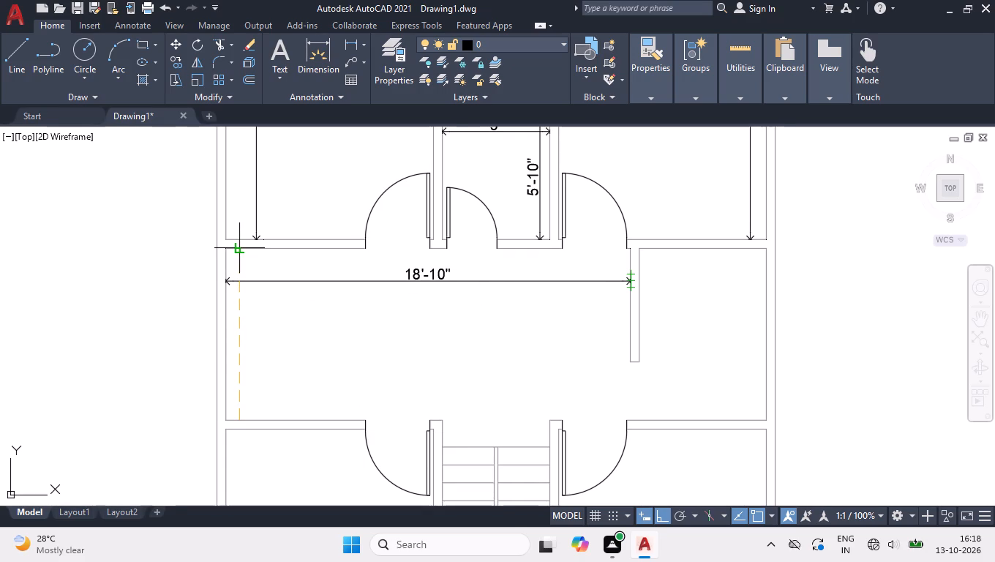
pyautogui.click(247, 334)
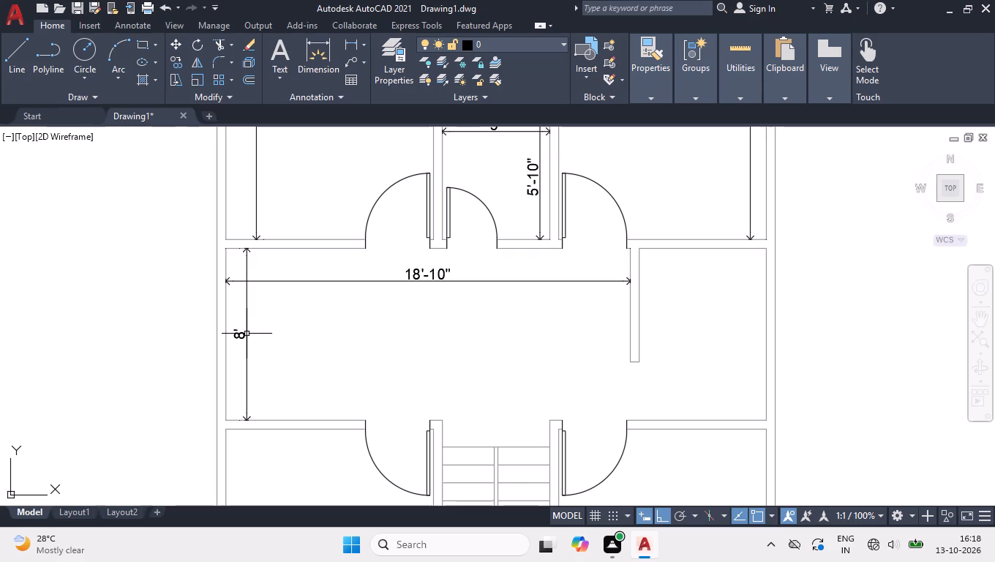
# Add linear dimensions in the hall's east bay for its north-south length near the east wall and its width from partition to east wall.
pyautogui.press('space')
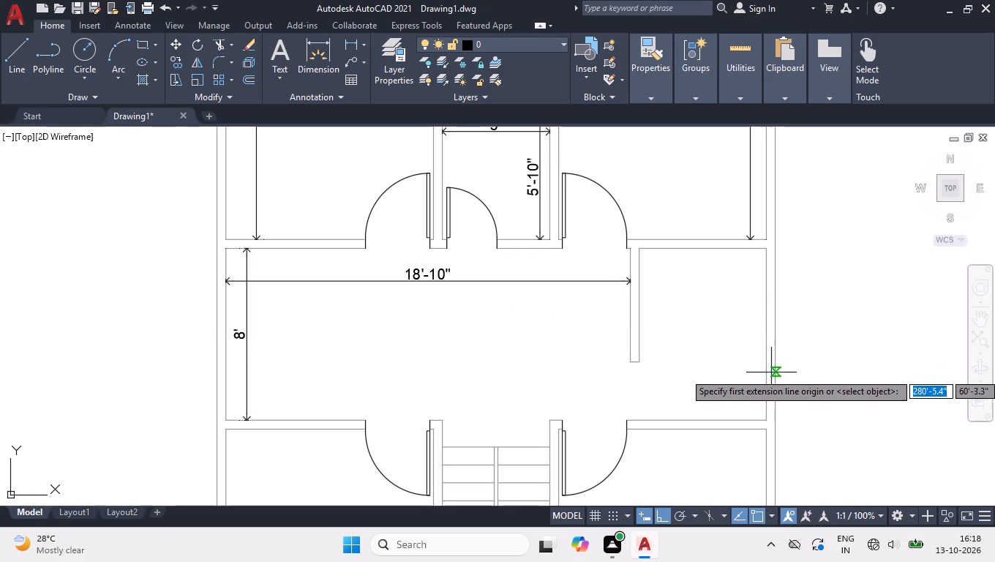
pyautogui.click(762, 422)
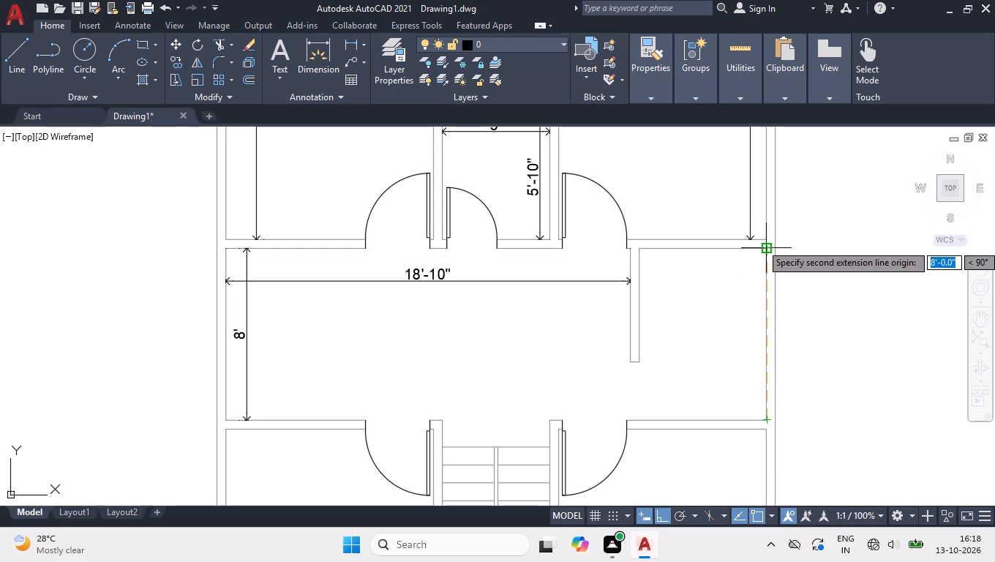
pyautogui.click(764, 244)
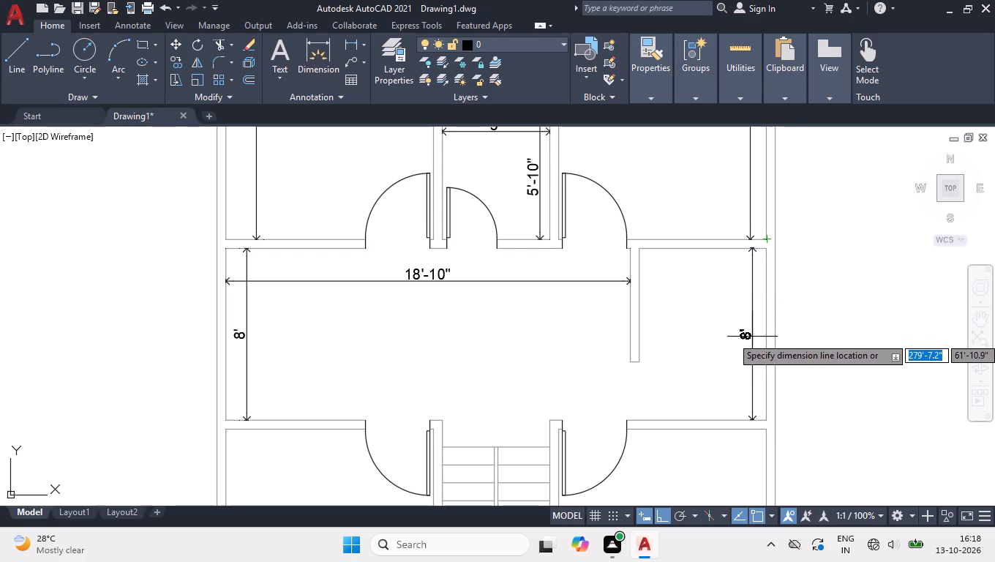
pyautogui.click(752, 337)
pyautogui.press('space')
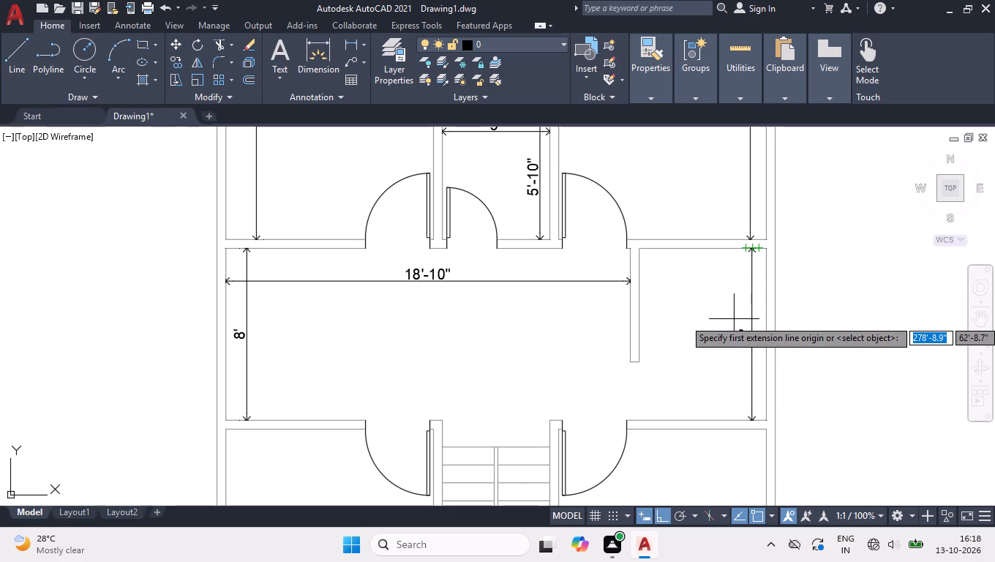
pyautogui.click(644, 269)
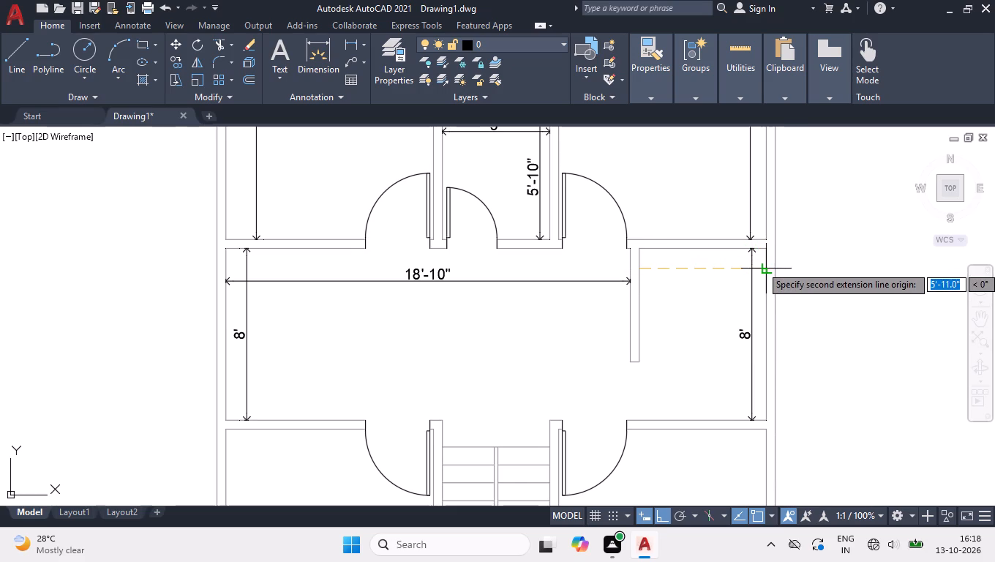
pyautogui.click(769, 266)
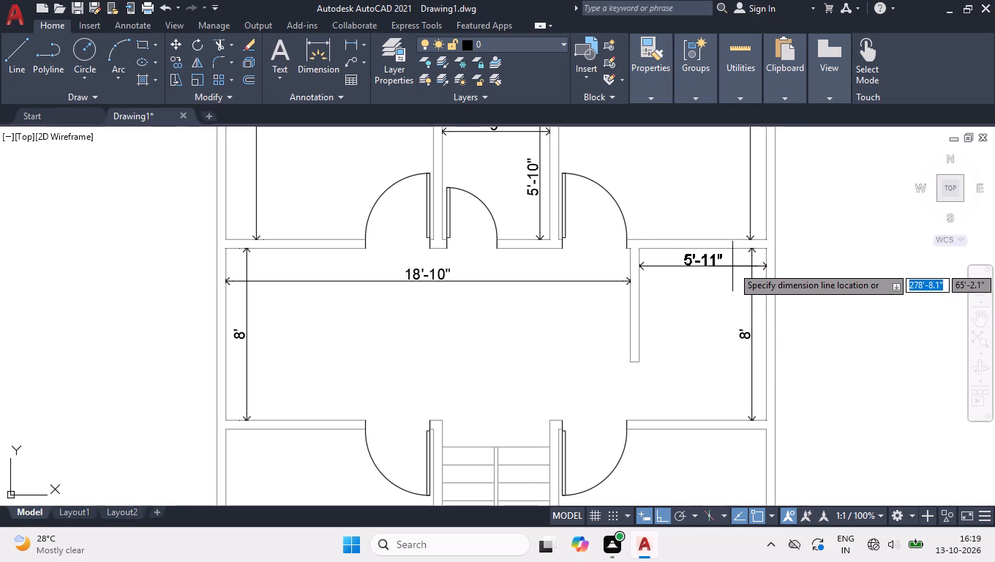
pyautogui.click(732, 268)
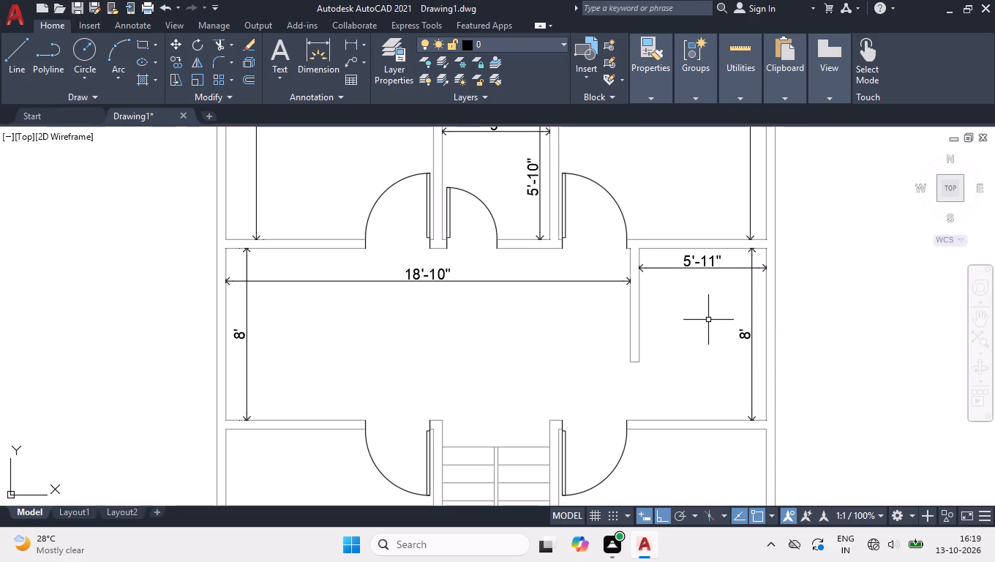
# Add linear dimensions inside the room west of the staircase for its north-south length and its east-west width near the south wall.
pyautogui.scroll(-1, 549, 221)
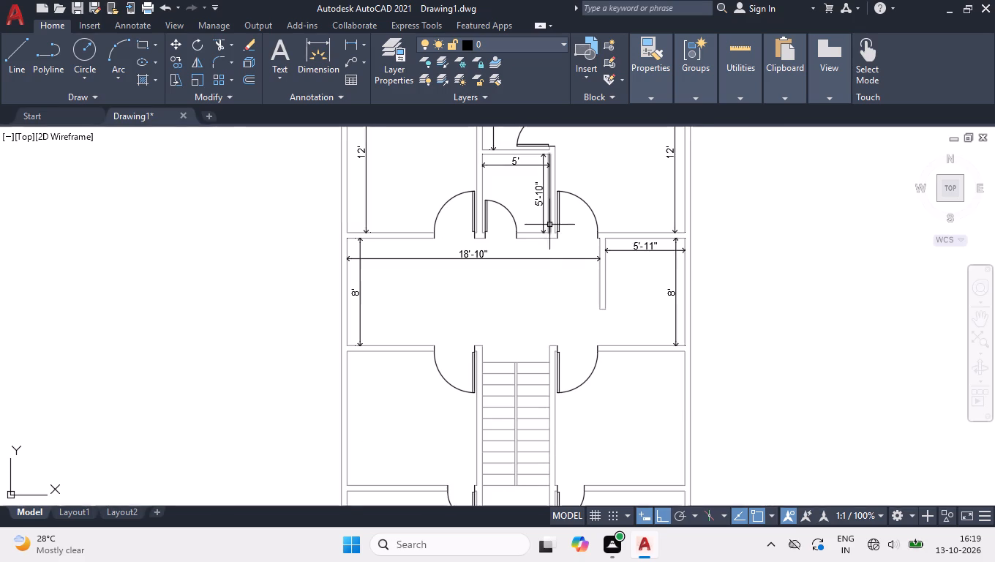
pyautogui.scroll(-1, 538, 363)
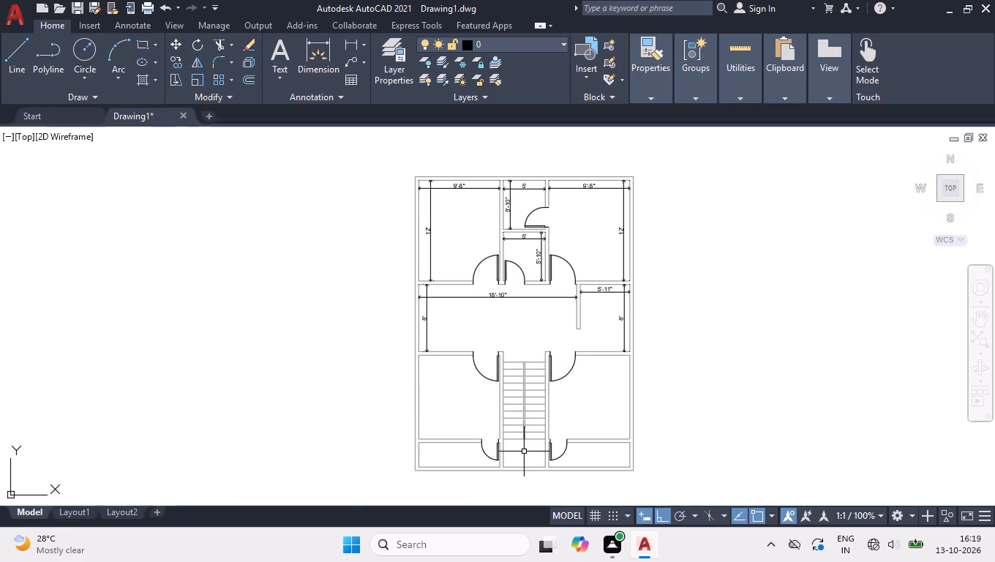
pyautogui.scroll(2, 524, 452)
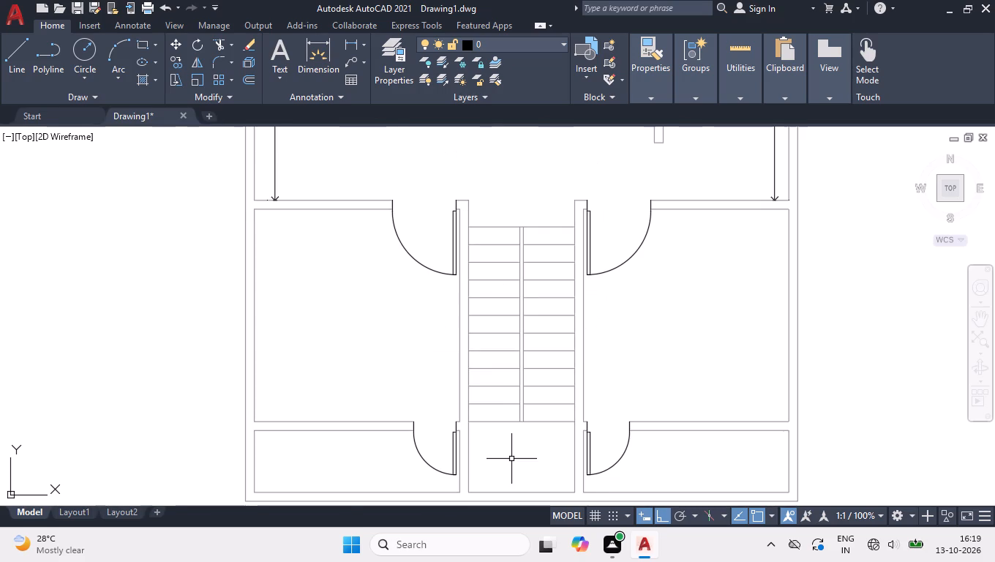
pyautogui.moveTo(546, 460); pyautogui.dragTo(512, 462, button='middle')
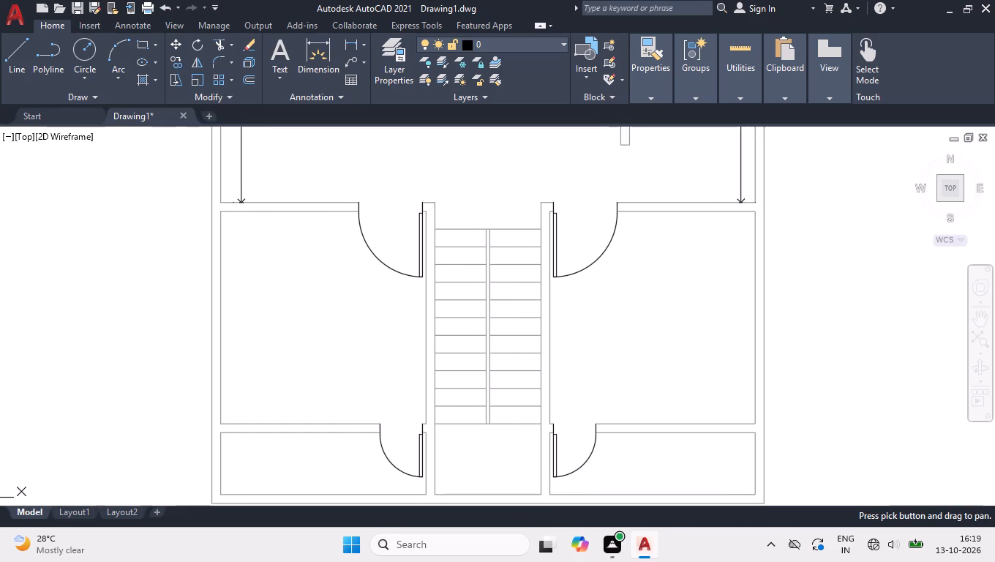
pyautogui.press('space')
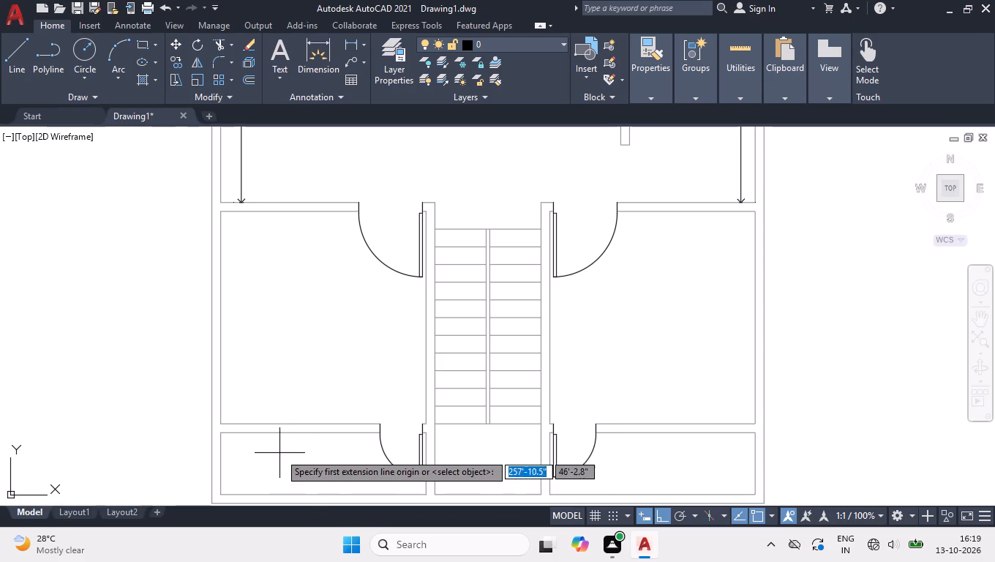
pyautogui.click(220, 421)
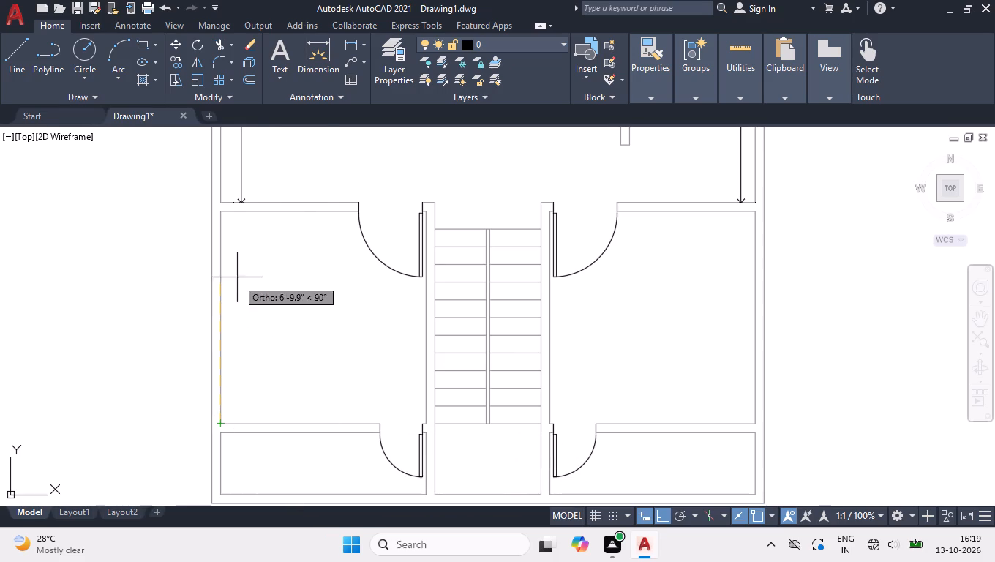
pyautogui.click(222, 212)
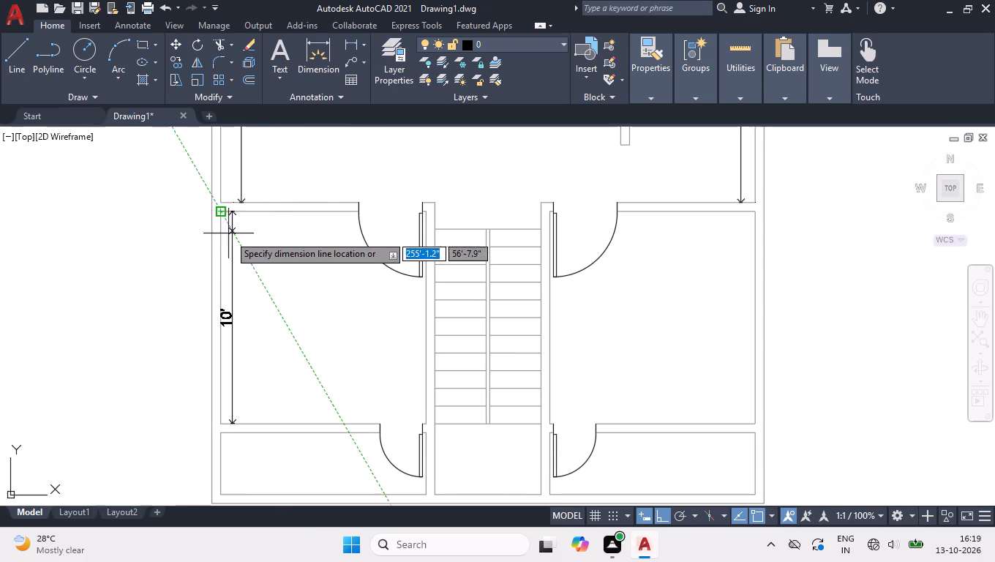
pyautogui.click(241, 301)
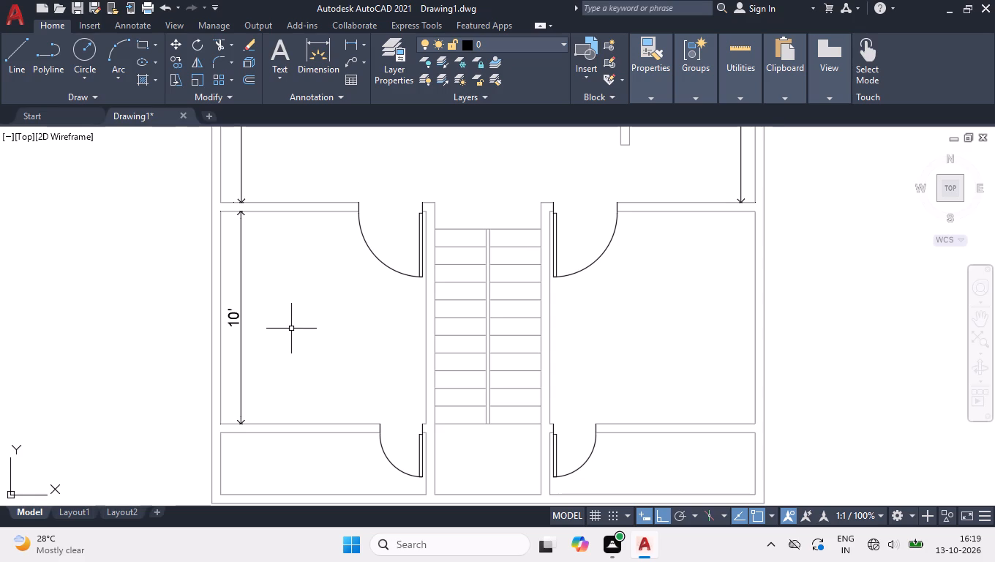
pyautogui.press('space')
pyautogui.click(219, 408)
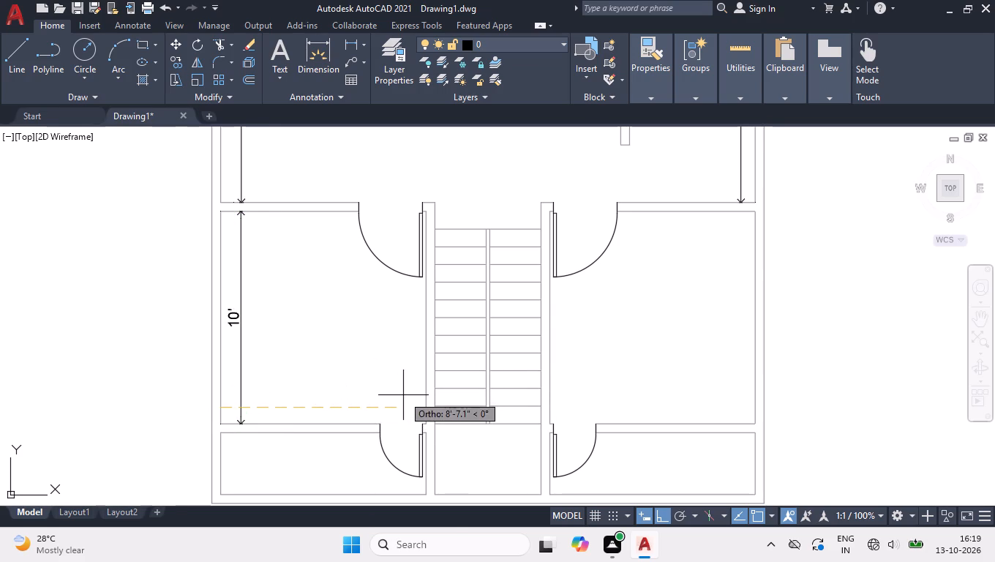
pyautogui.click(425, 406)
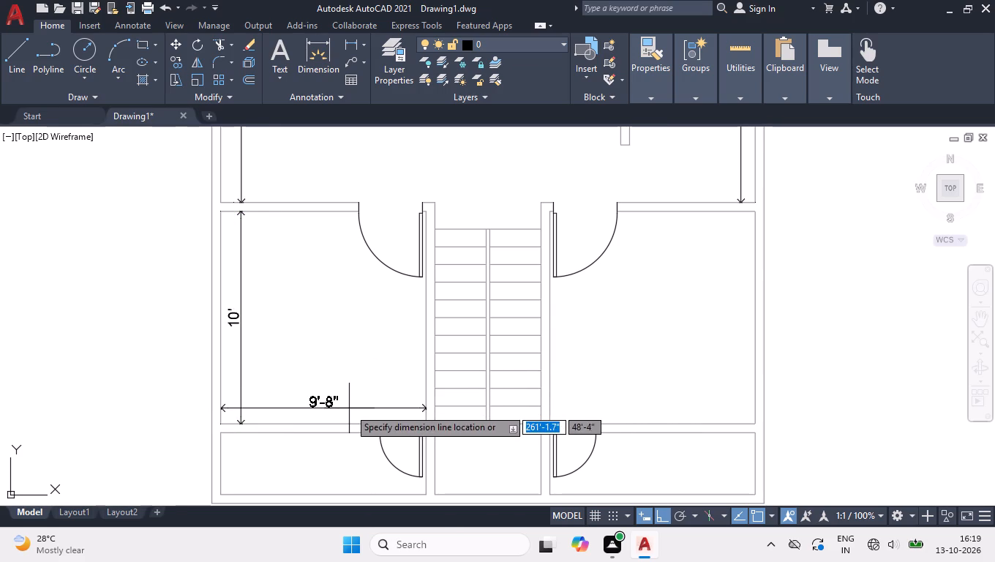
pyautogui.click(349, 408)
# Add a linear dimension for the clear north-south length of the narrow southwest room, near its west wall.
pyautogui.press('space')
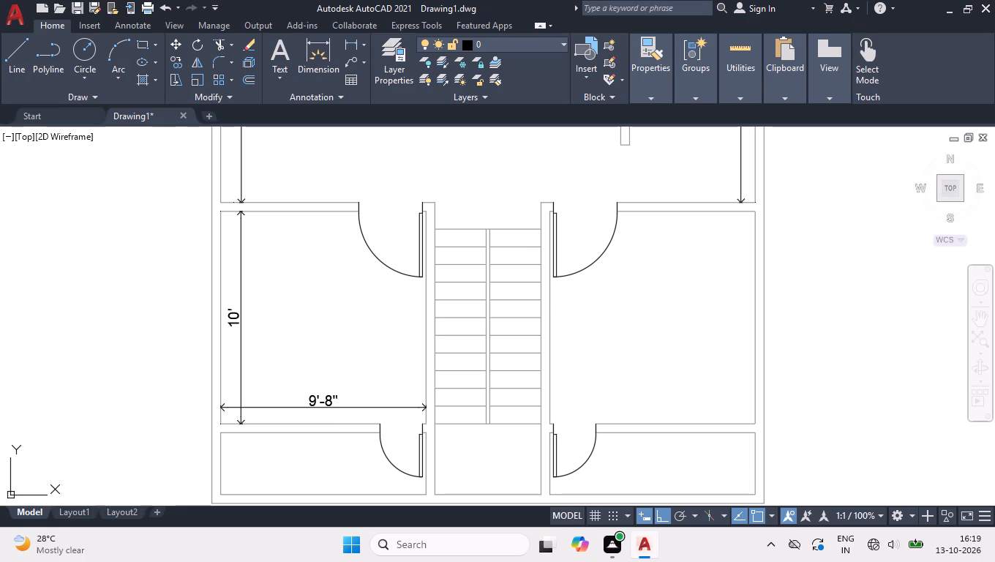
pyautogui.click(222, 435)
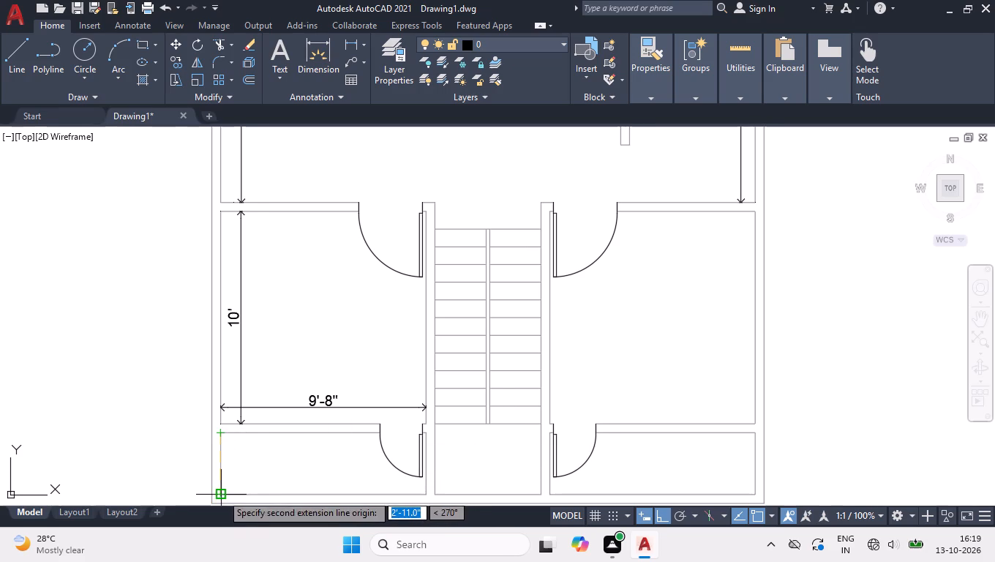
pyautogui.click(220, 493)
pyautogui.click(244, 463)
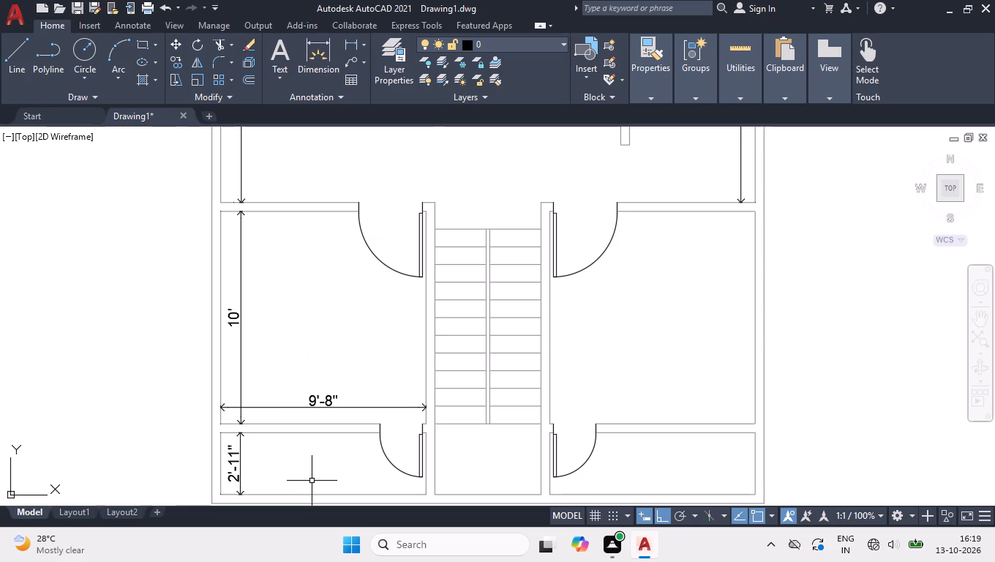
# Add linear dimensions inside the room east of the staircase for its north-south length near the east wall and its width near the south wall.
pyautogui.press('space')
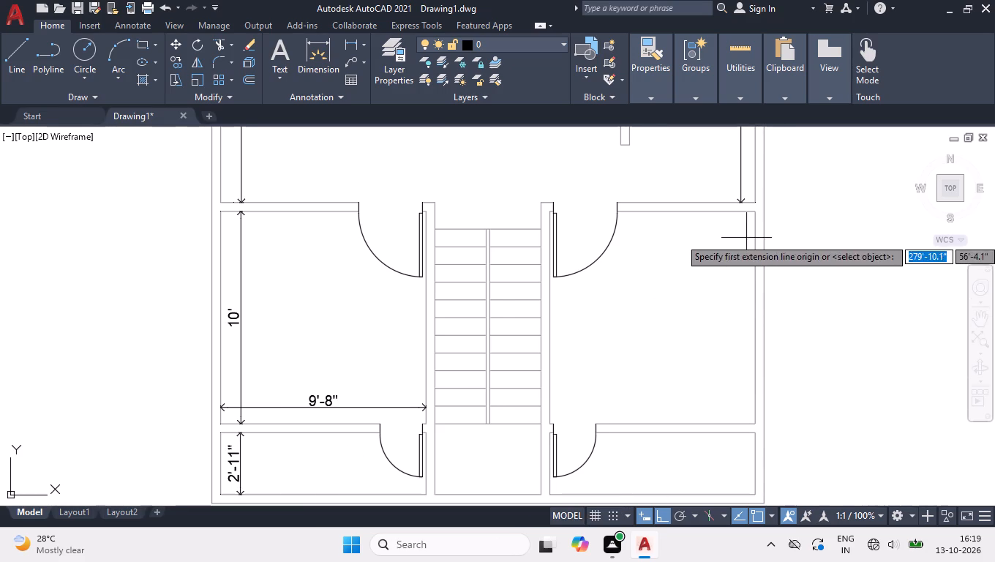
pyautogui.click(754, 211)
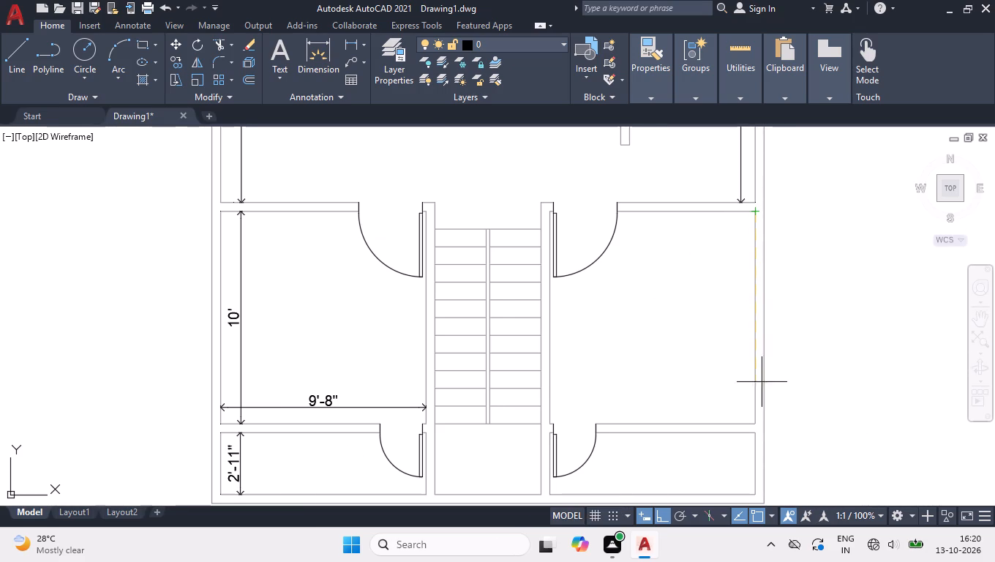
pyautogui.click(754, 426)
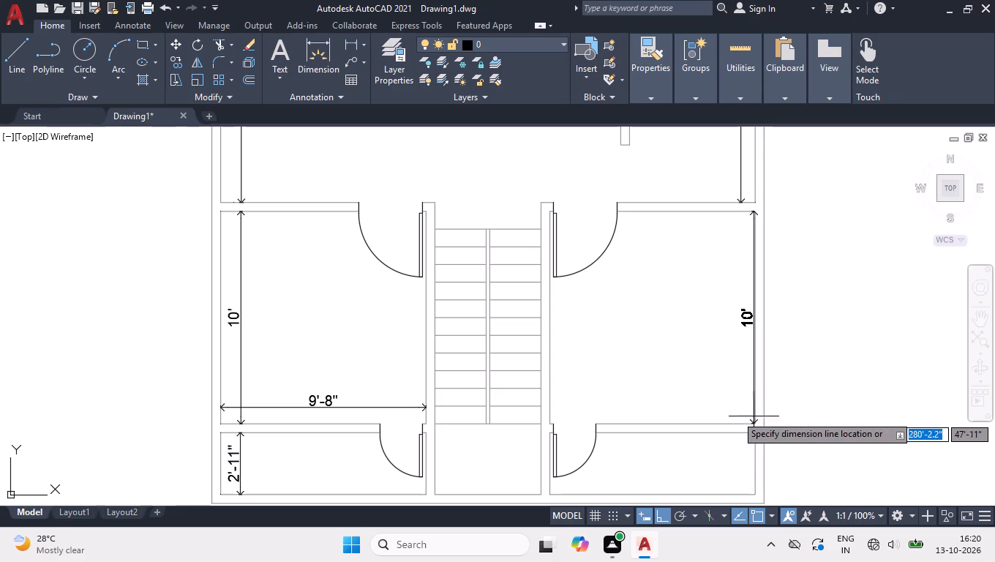
pyautogui.click(740, 314)
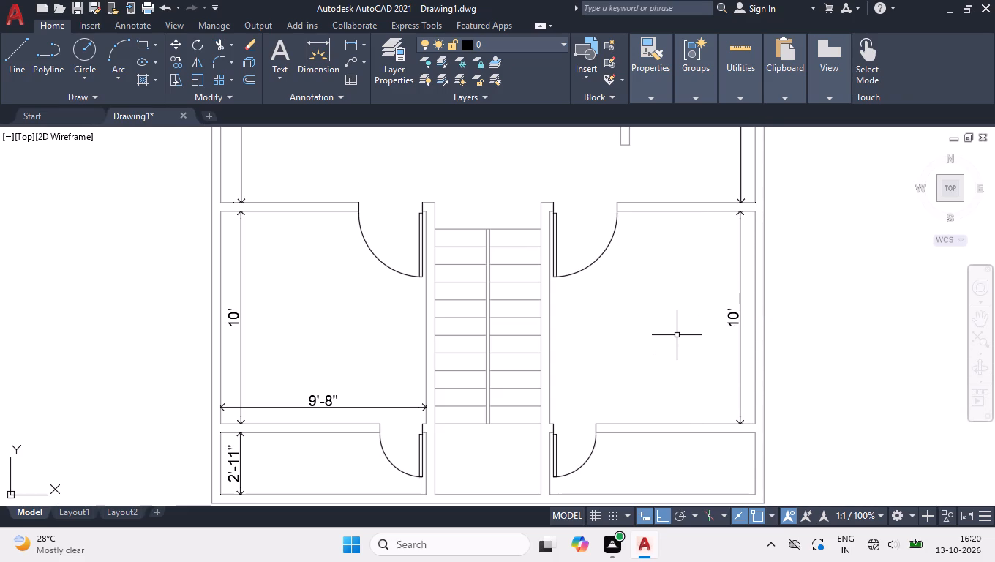
pyautogui.press('space')
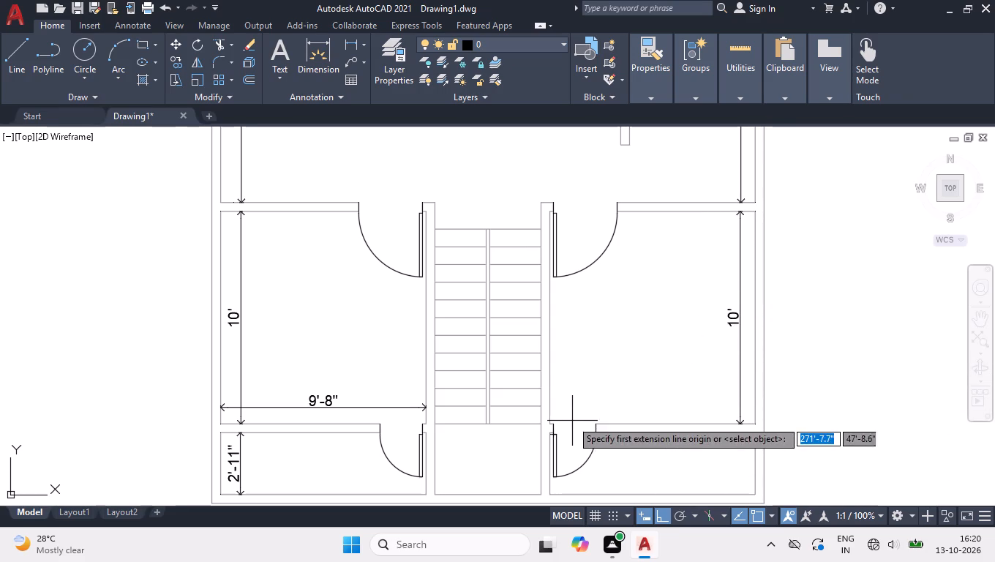
pyautogui.click(555, 402)
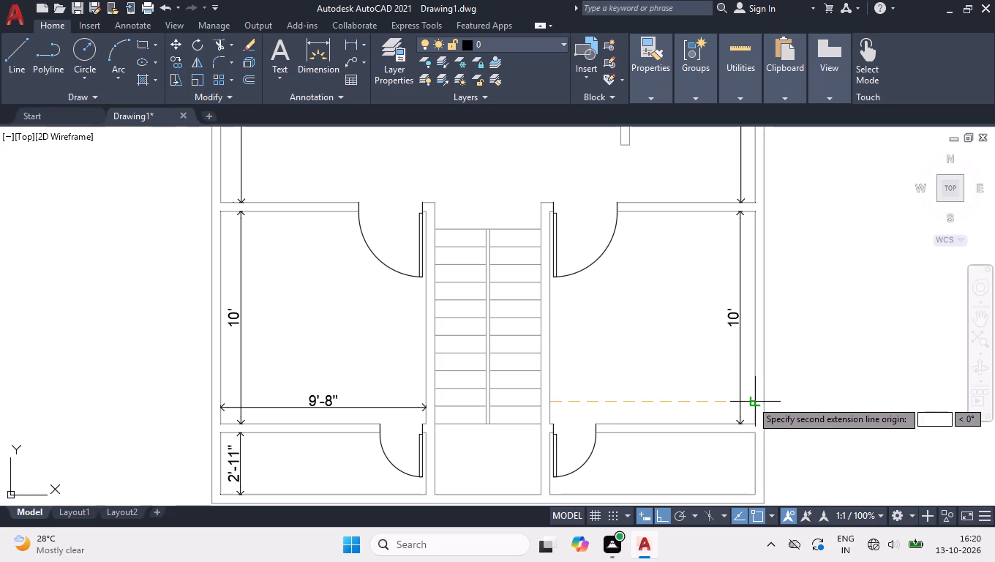
pyautogui.click(751, 400)
pyautogui.click(687, 408)
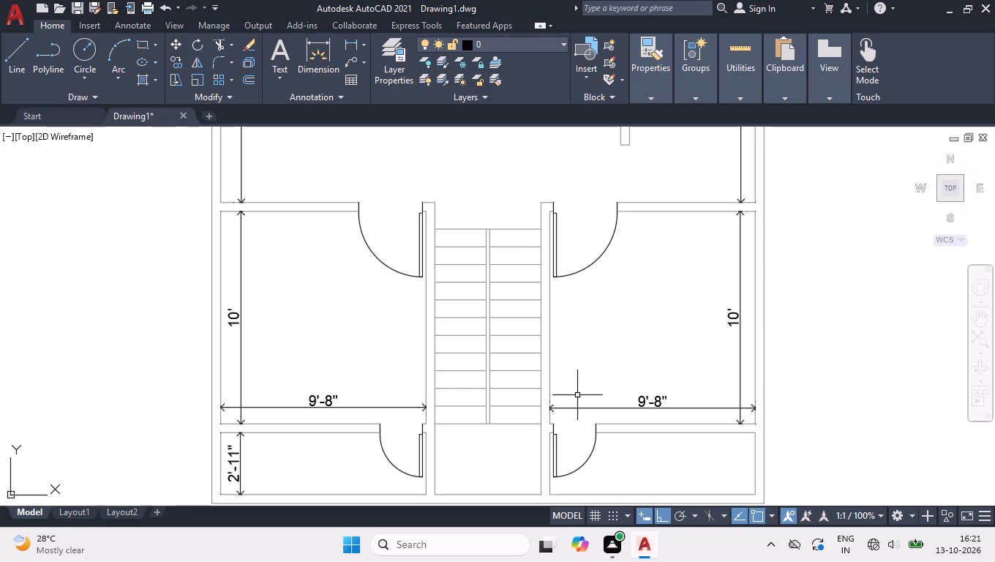
# Add linear dimensions in the landing south of the stairs for its north-south length near the west side and its width near the south wall.
pyautogui.press('space')
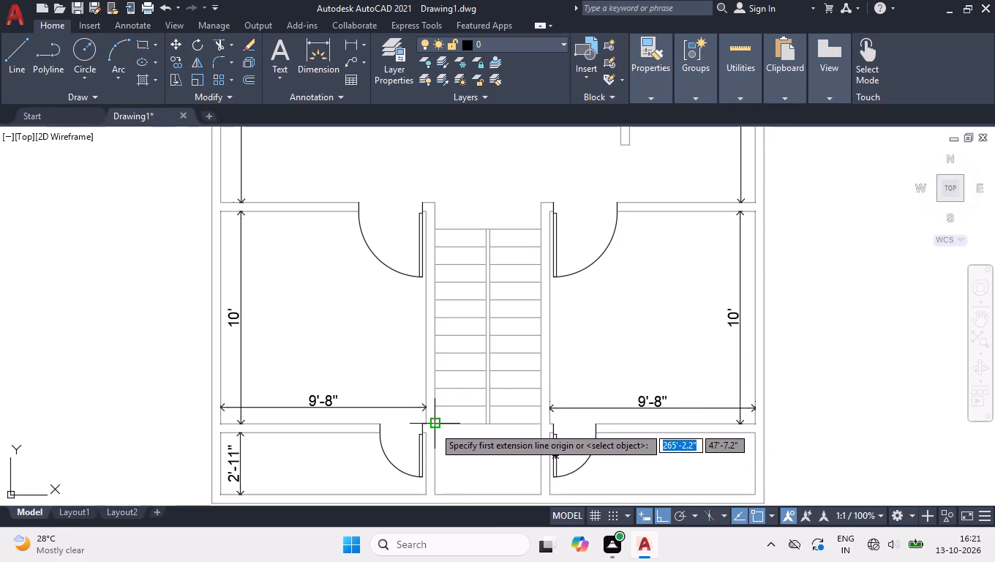
pyautogui.click(434, 426)
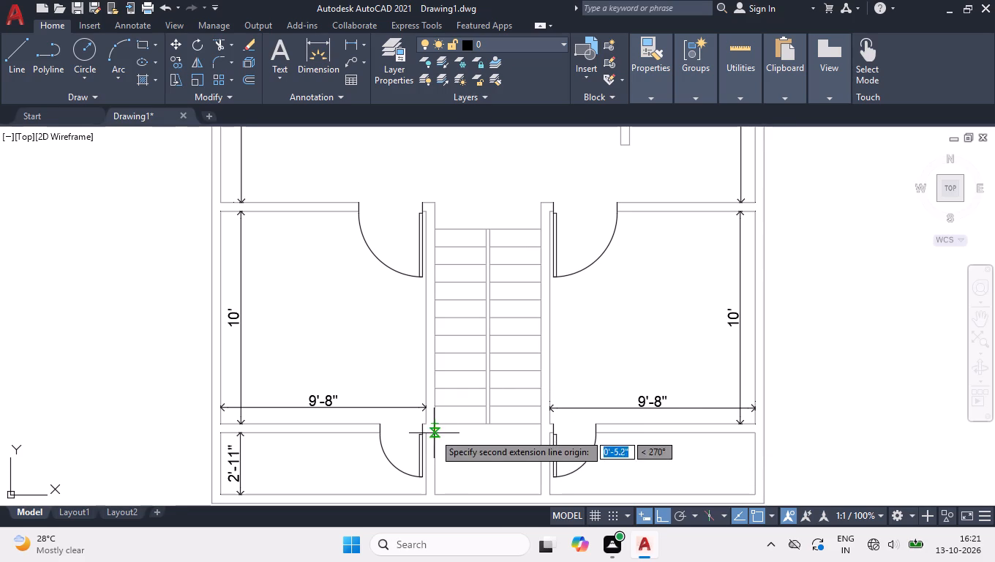
pyautogui.click(437, 496)
pyautogui.click(455, 467)
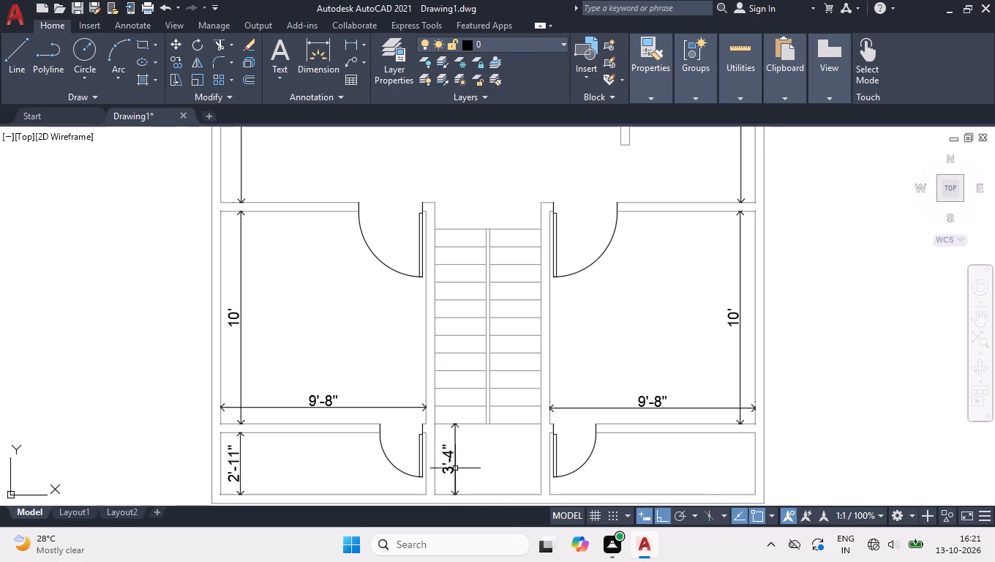
pyautogui.press('space')
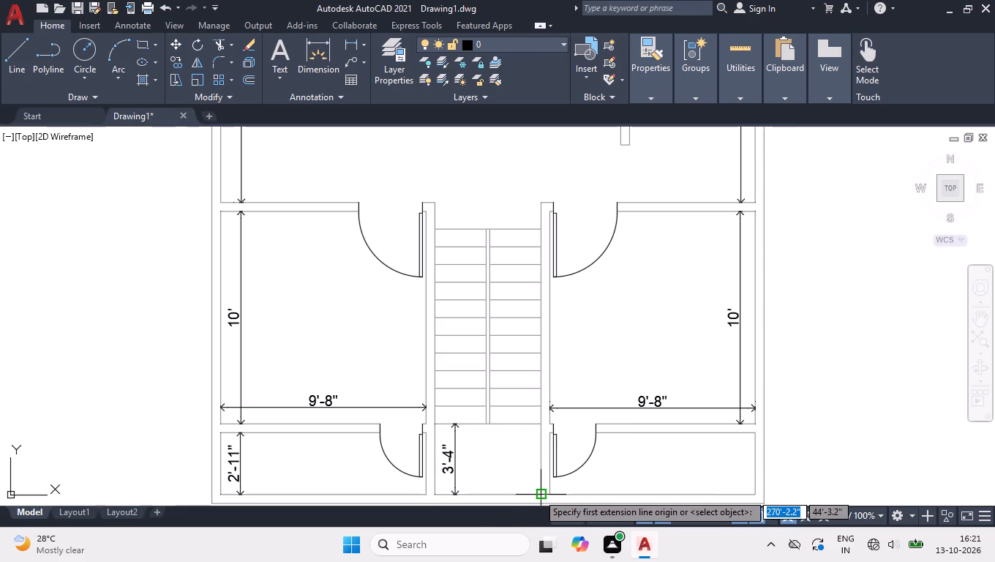
pyautogui.click(541, 493)
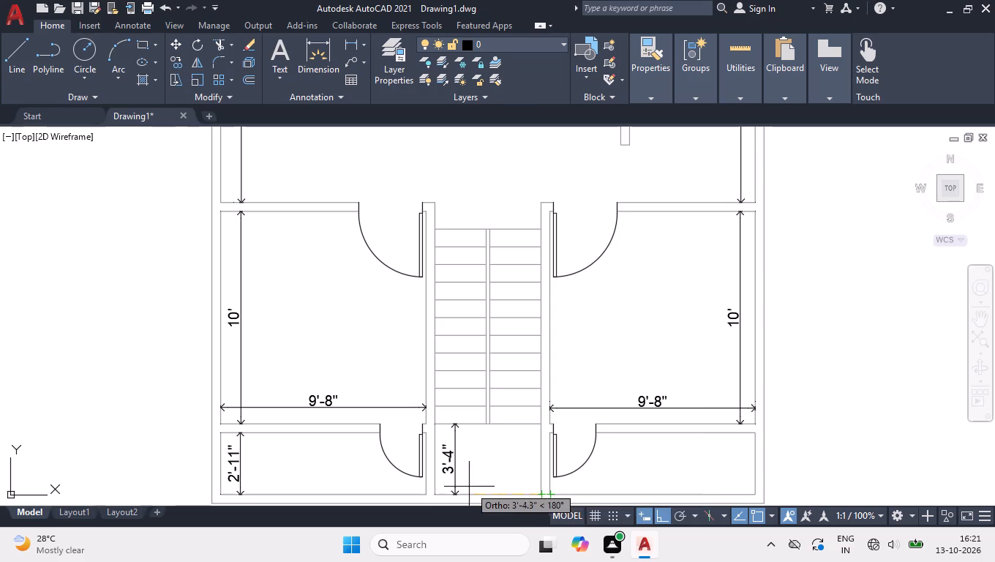
pyautogui.click(432, 495)
pyautogui.click(504, 486)
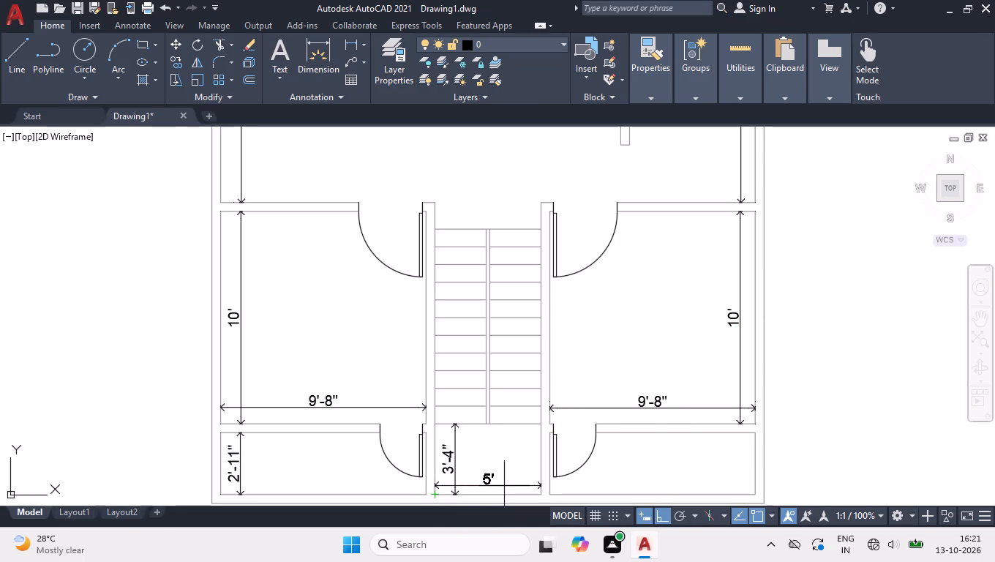
# Add a linear dimension along the staircase's east flight for the north-south length from its first to its last step line.
pyautogui.press('space')
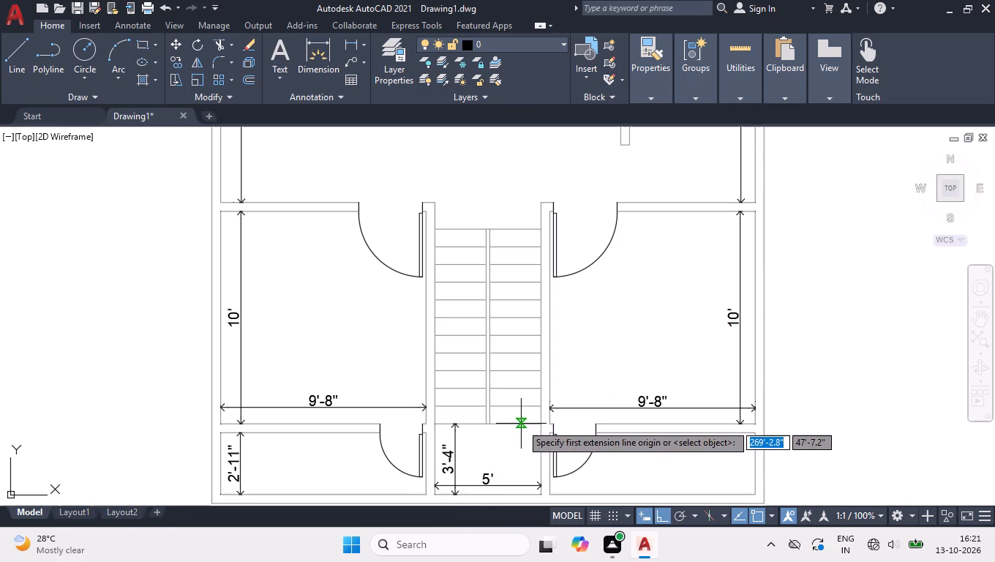
pyautogui.click(518, 424)
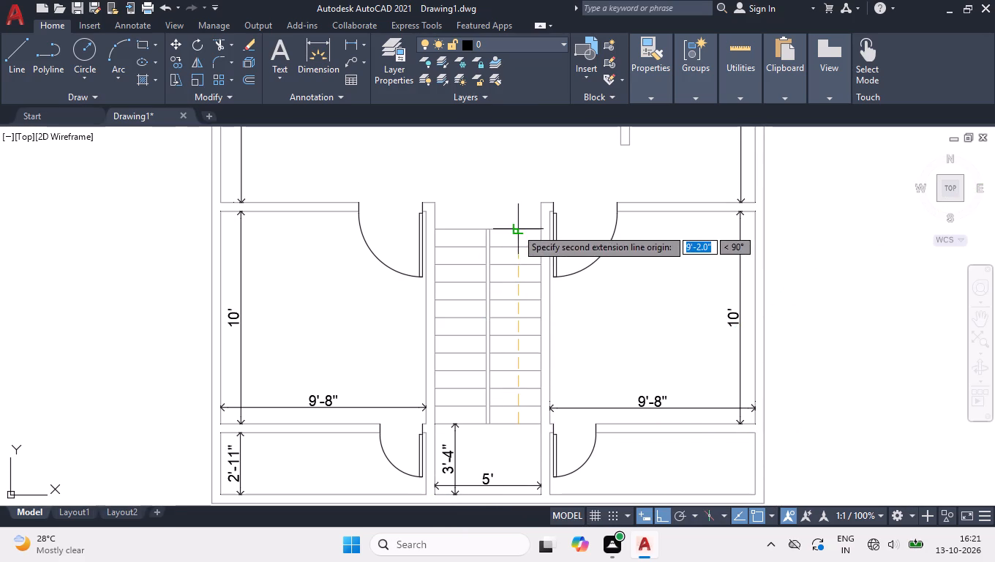
pyautogui.click(517, 227)
pyautogui.click(515, 281)
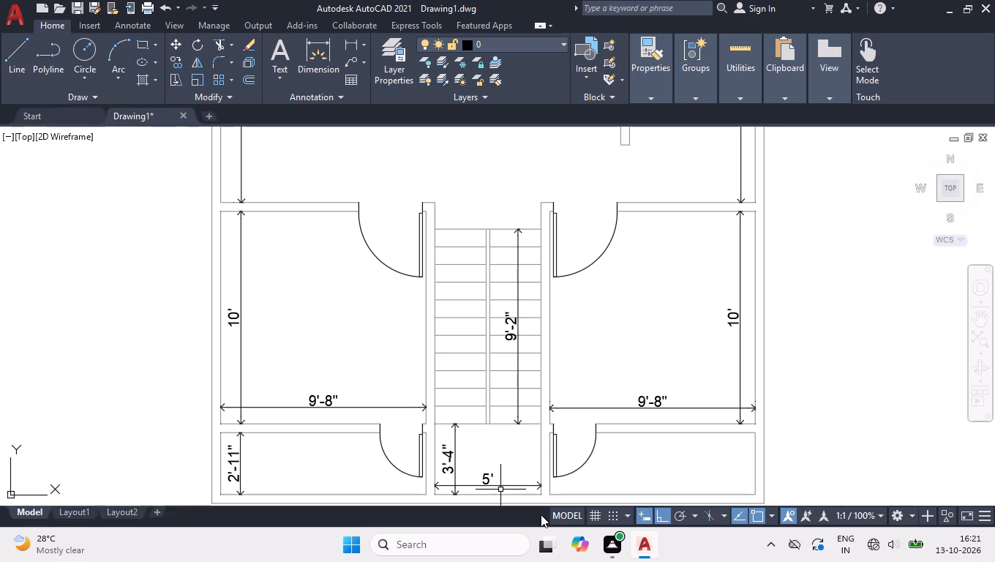
# Add a linear dimension for the clear north-south length of the narrow southeast room, near its east wall.
pyautogui.press('space')
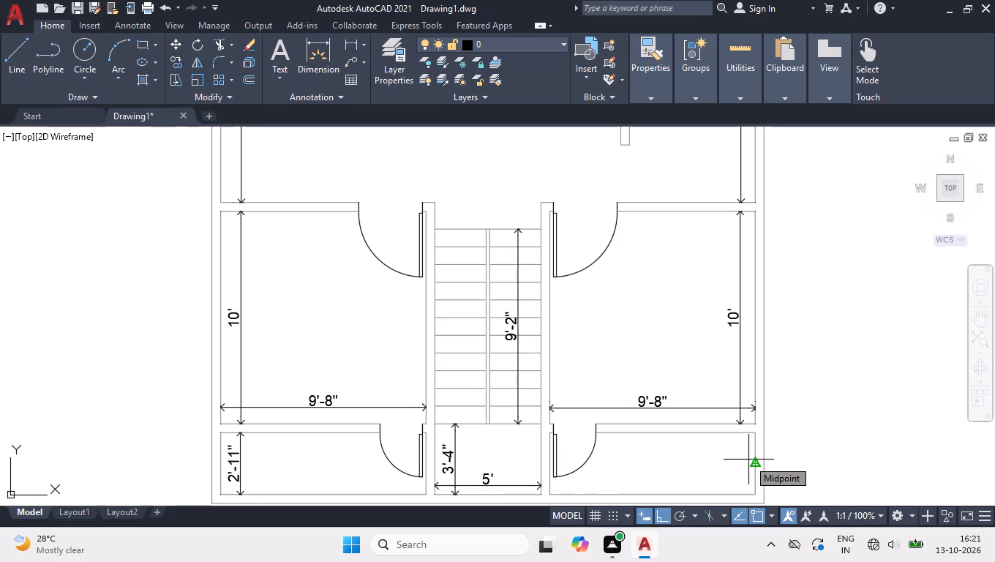
pyautogui.click(755, 430)
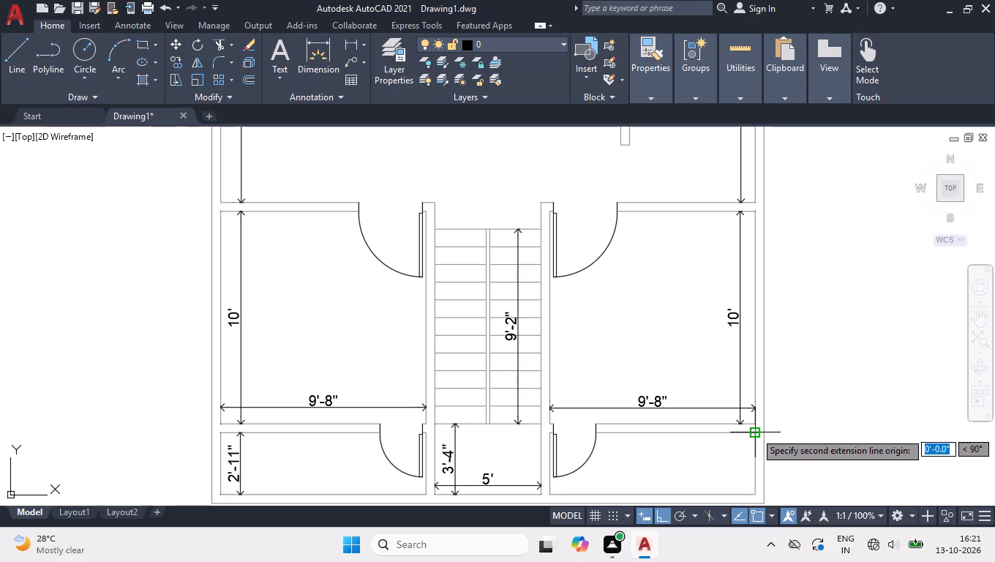
pyautogui.click(753, 498)
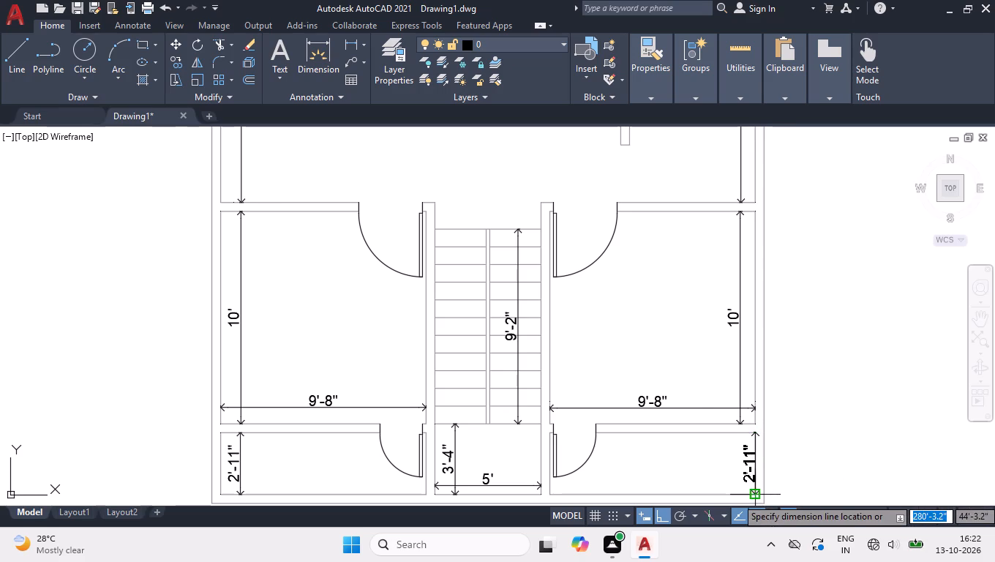
pyautogui.click(740, 469)
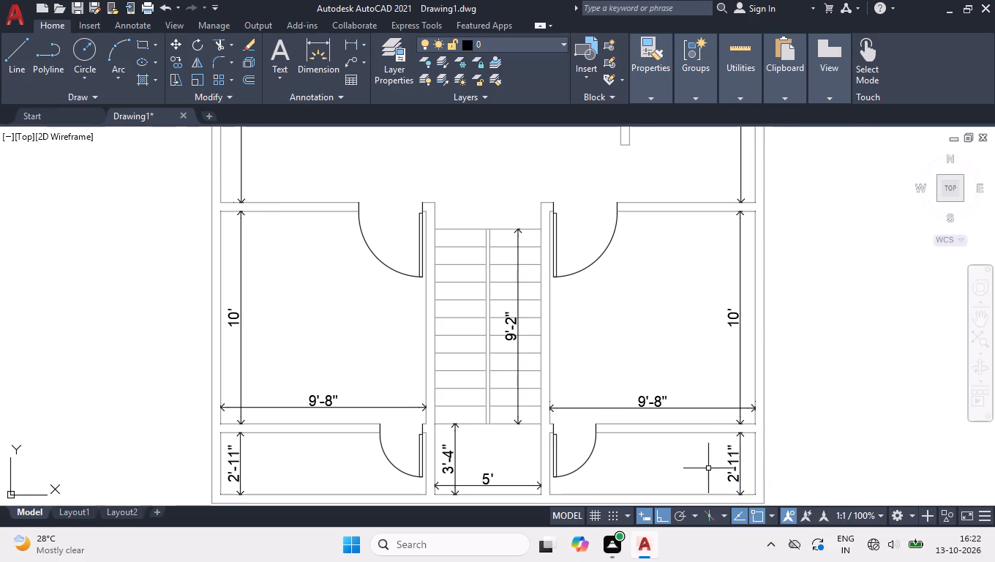
# Add overall linear dimensions outside the plan for the building's north-south length along the east side and its width along the north side.
pyautogui.click(951, 186)
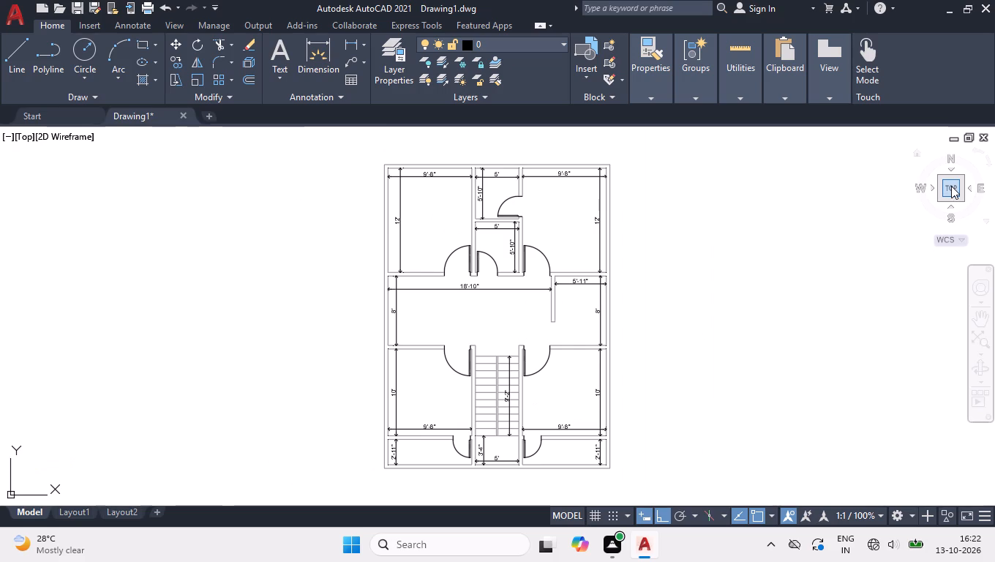
pyautogui.press('space')
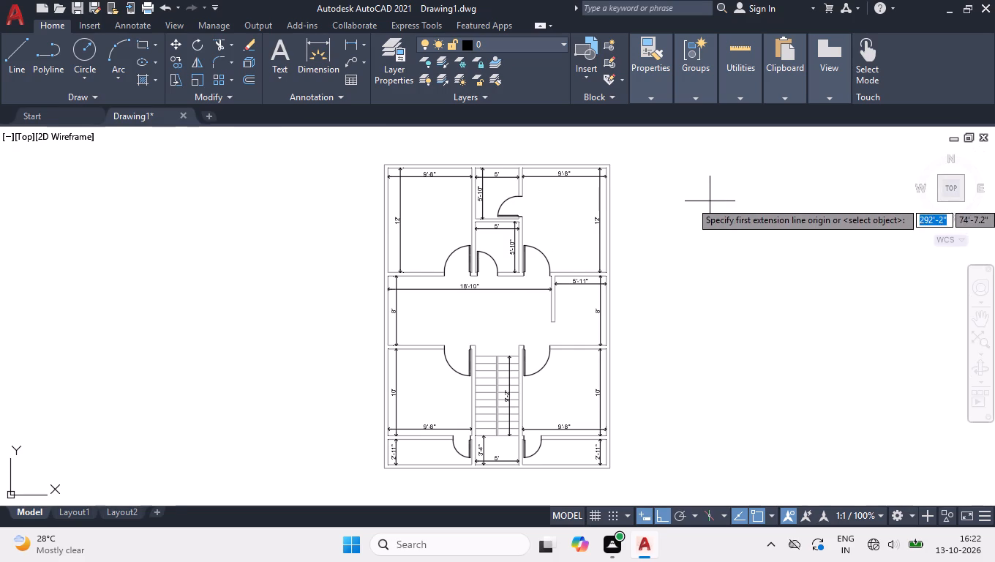
pyautogui.click(611, 163)
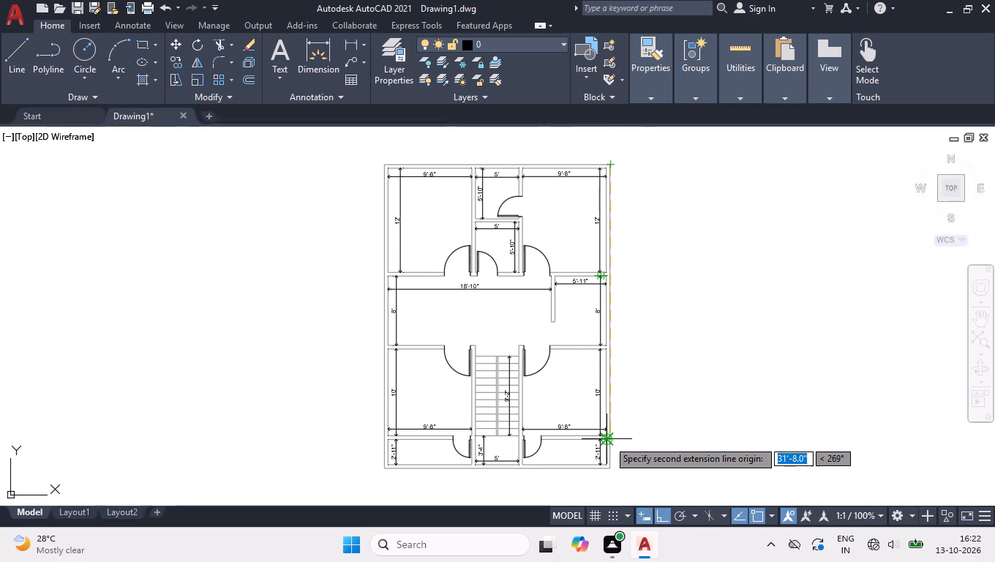
pyautogui.click(612, 473)
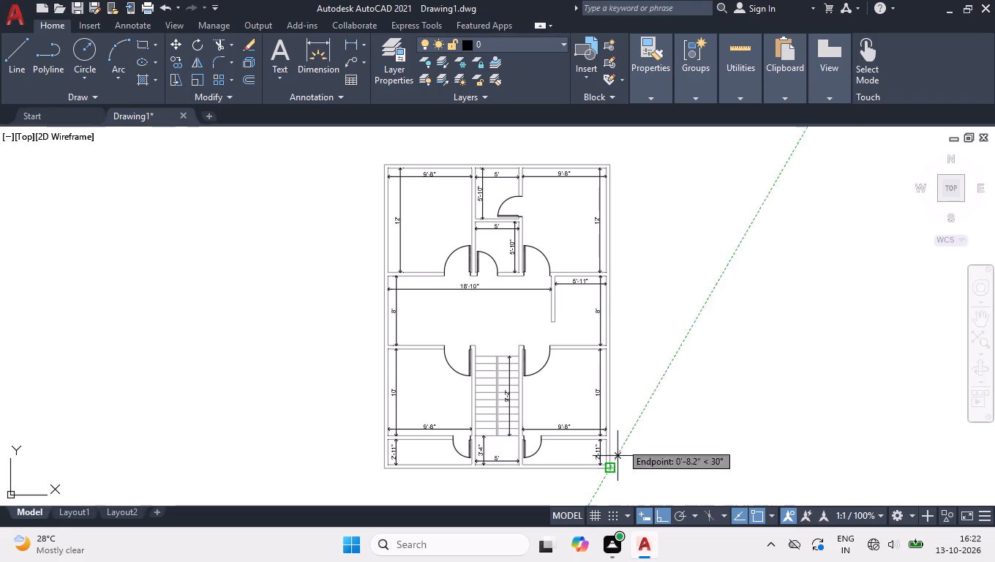
pyautogui.click(623, 334)
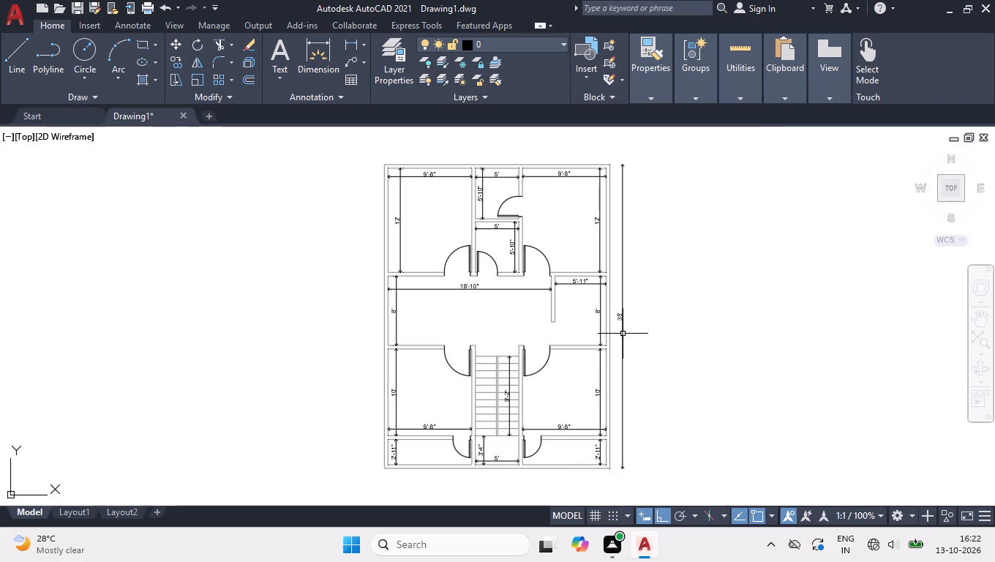
pyautogui.press('space')
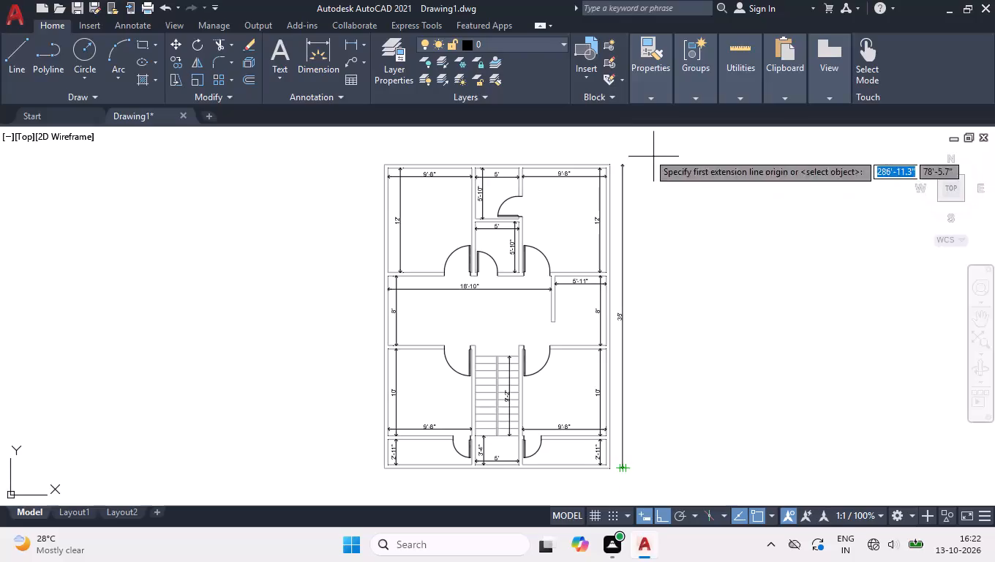
pyautogui.click(385, 165)
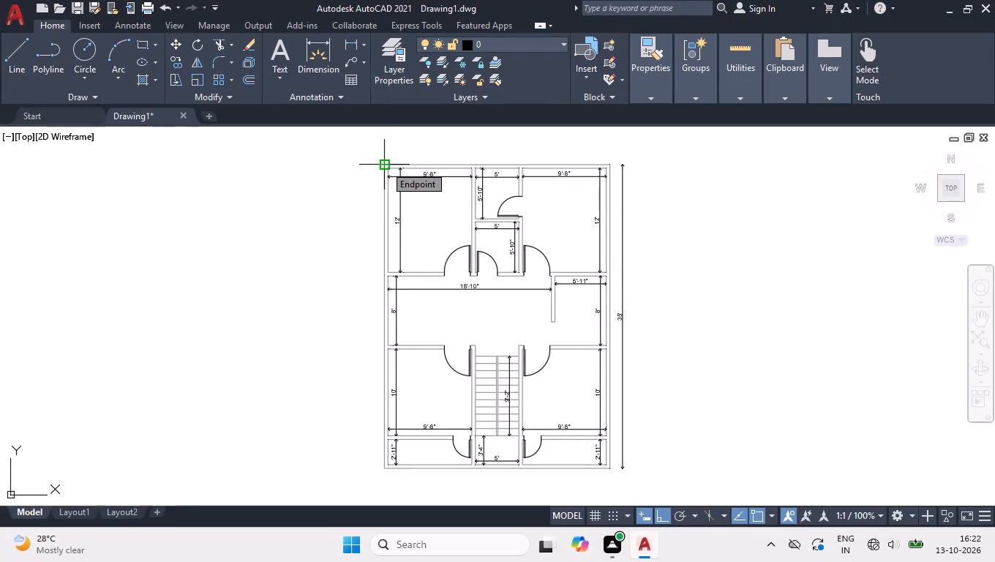
pyautogui.click(610, 162)
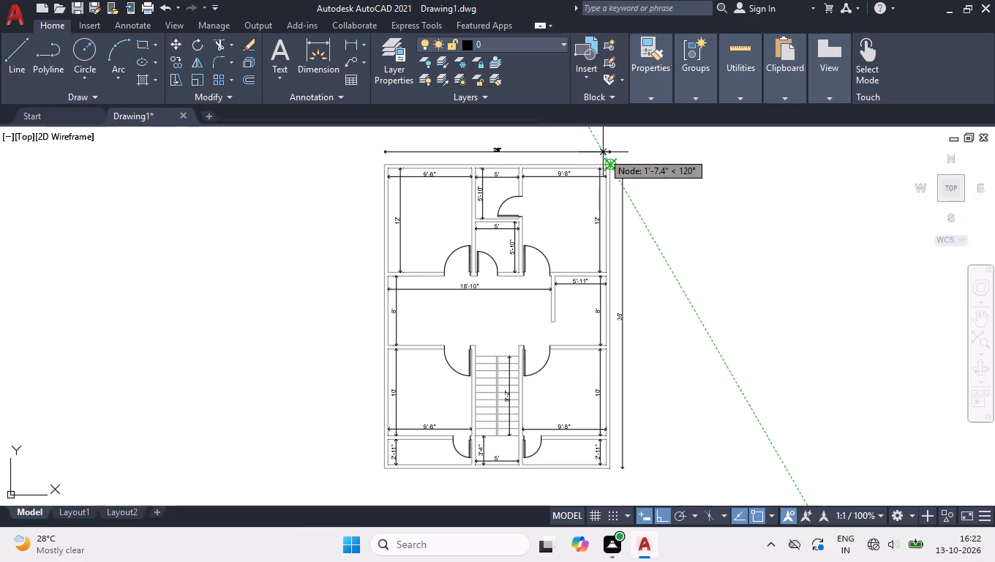
pyautogui.click(525, 157)
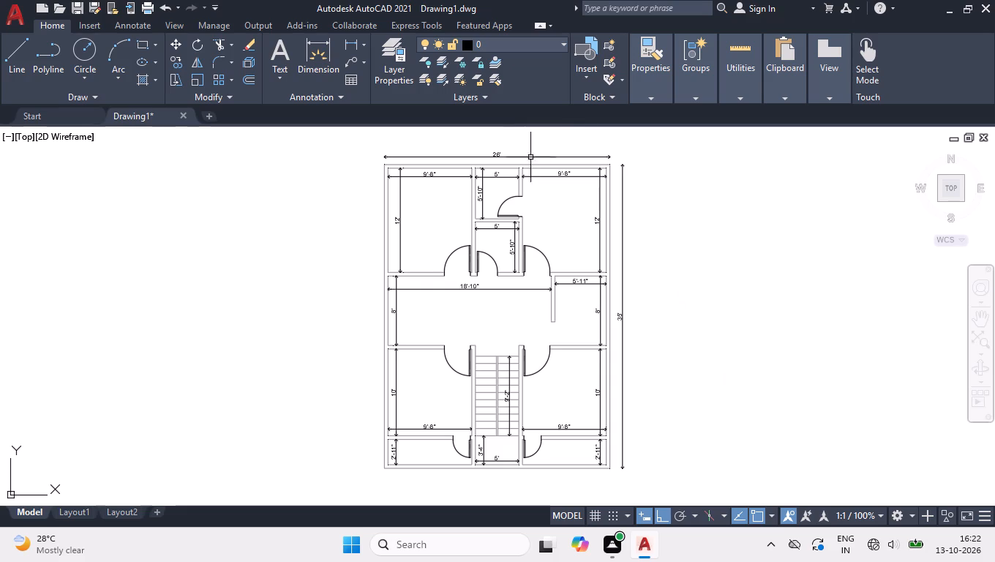
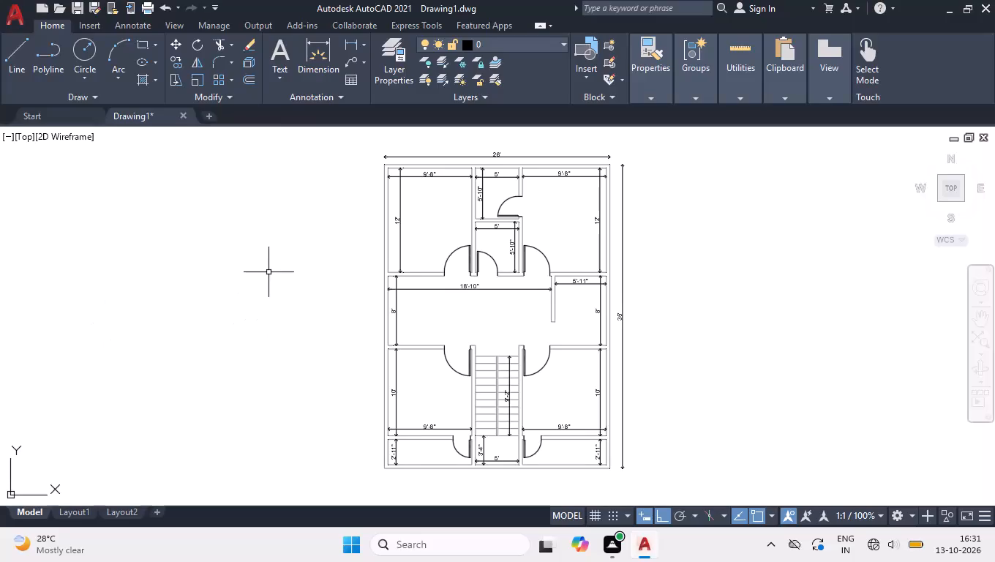
# Set both the object color and the dimension line color of all the plan's linear dimensions to Red.
pyautogui.click(429, 158)
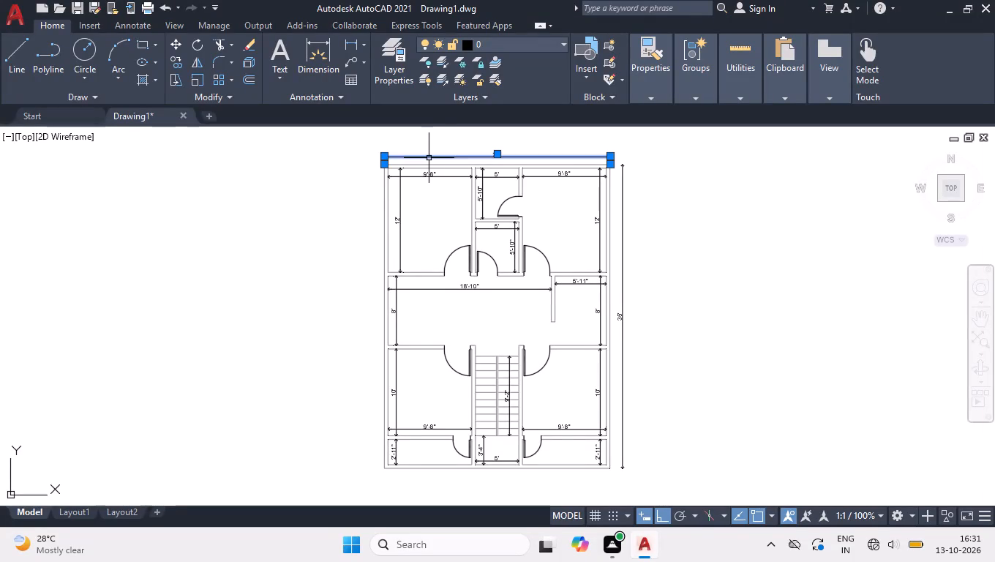
pyautogui.rightClick(557, 270)
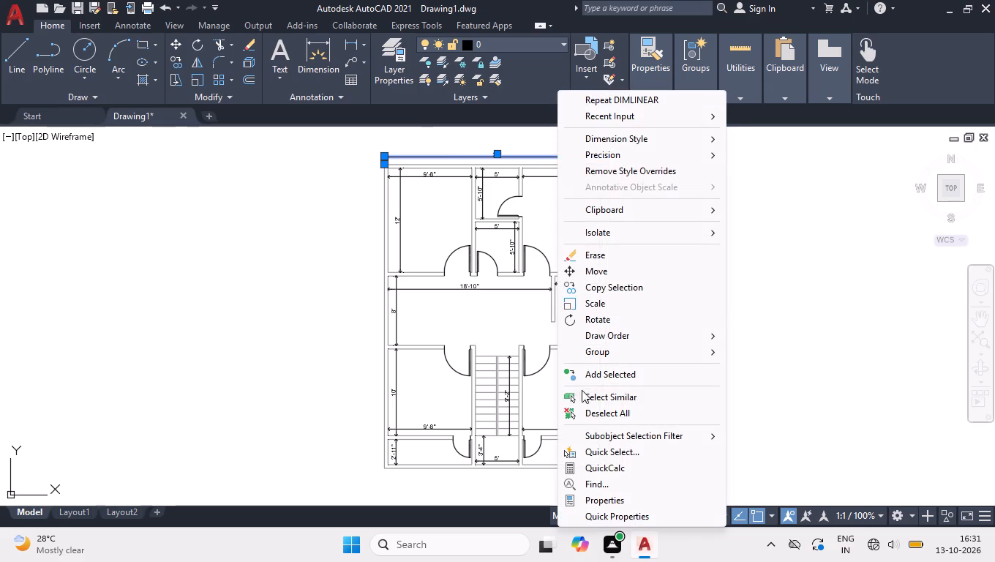
pyautogui.click(584, 398)
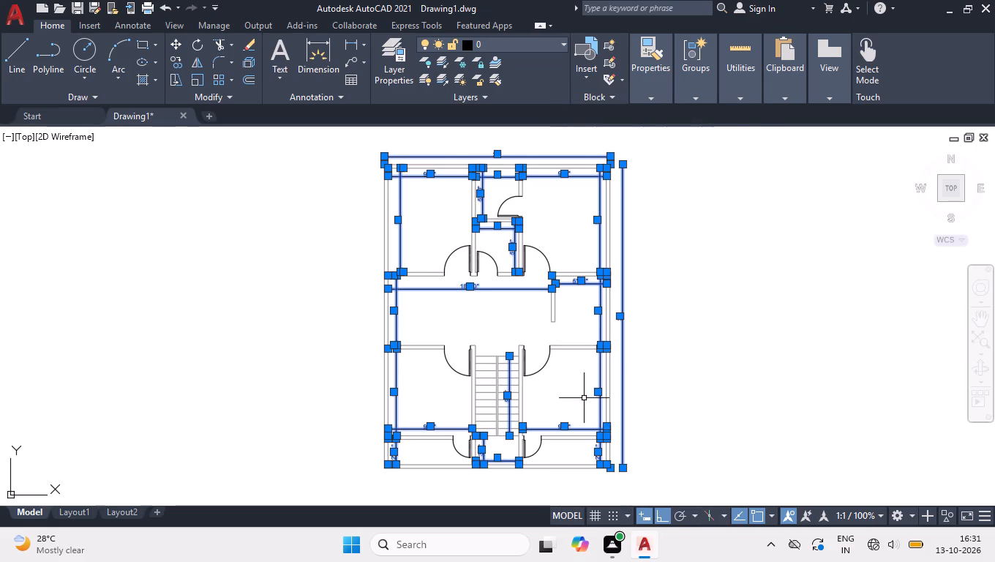
pyautogui.hotkey('ctrl', '1')
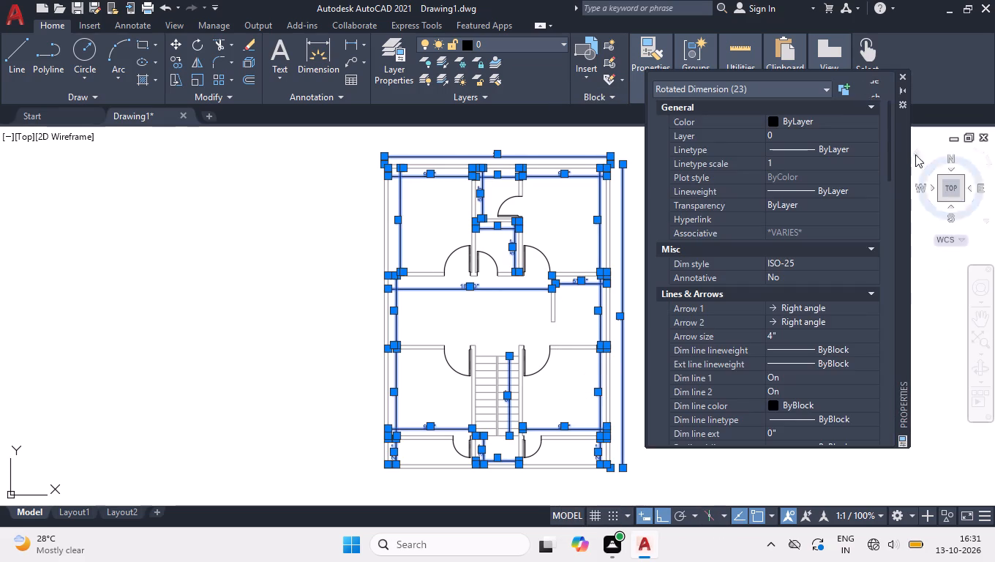
pyautogui.doubleClick(839, 122)
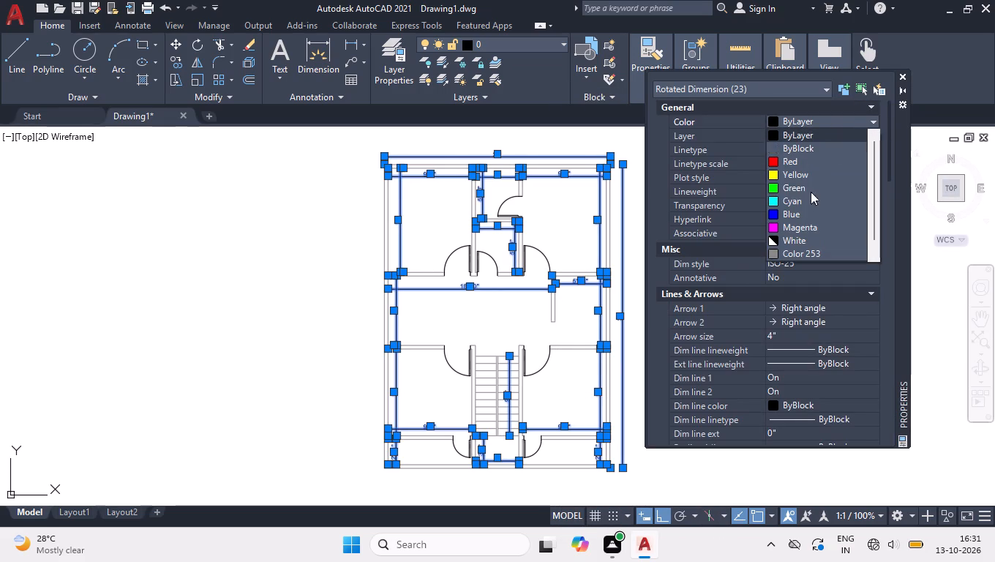
pyautogui.click(813, 166)
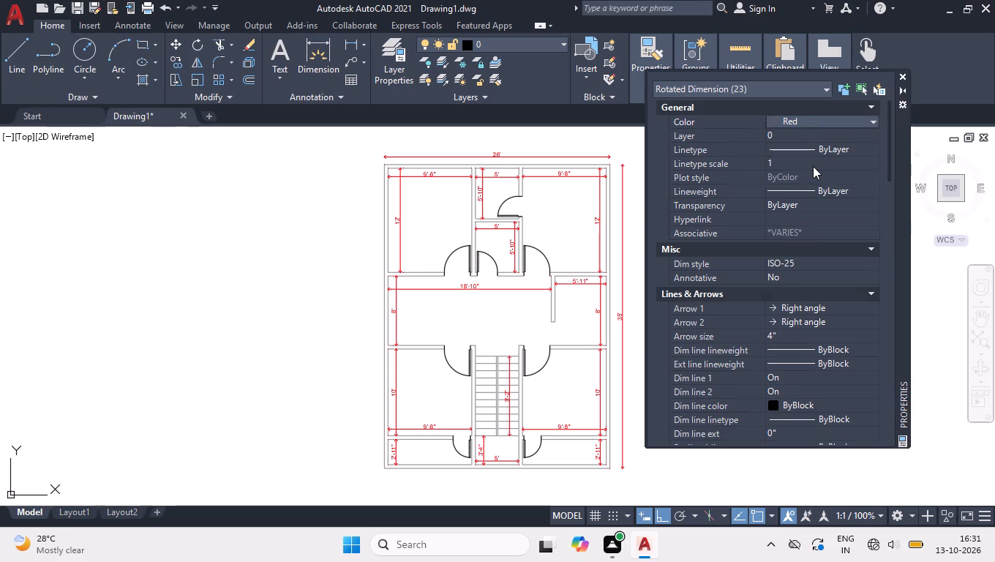
pyautogui.click(777, 403)
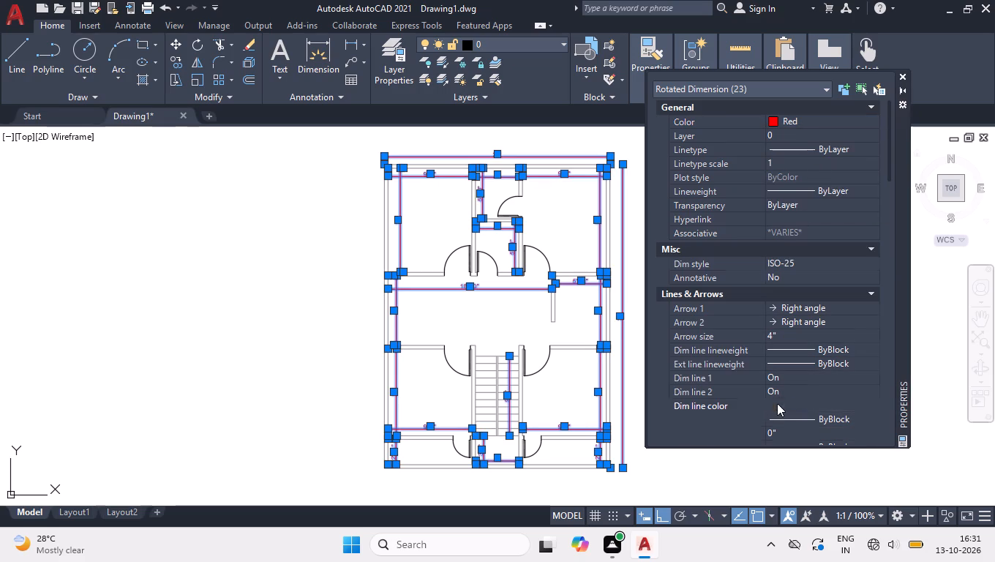
pyautogui.click(777, 403)
pyautogui.click(782, 436)
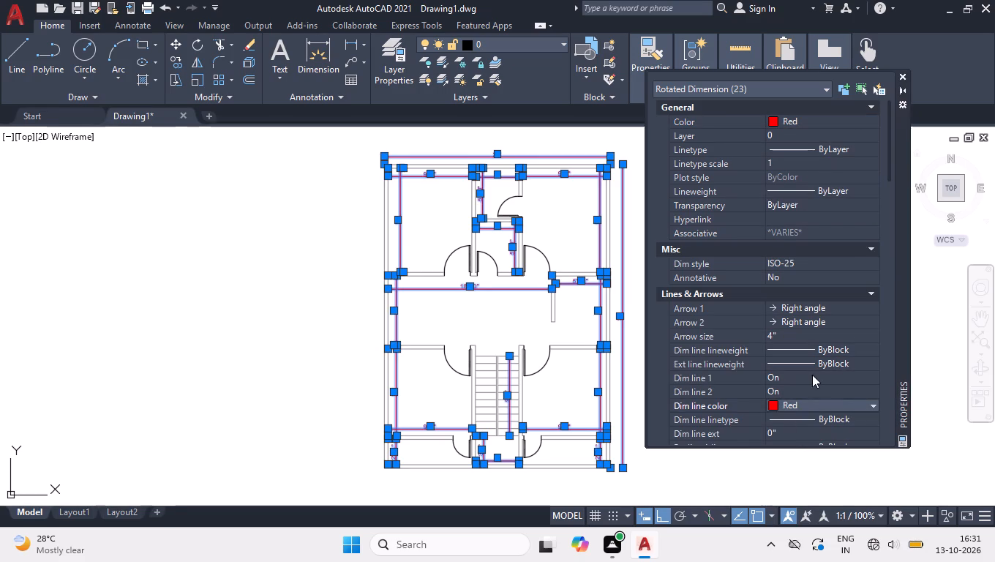
pyautogui.click(904, 76)
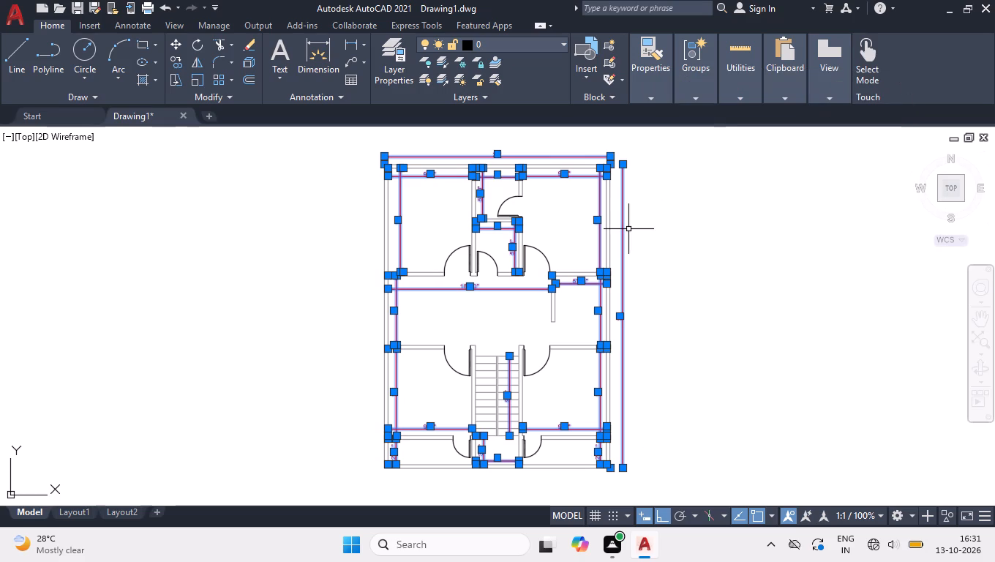
pyautogui.rightClick(628, 229)
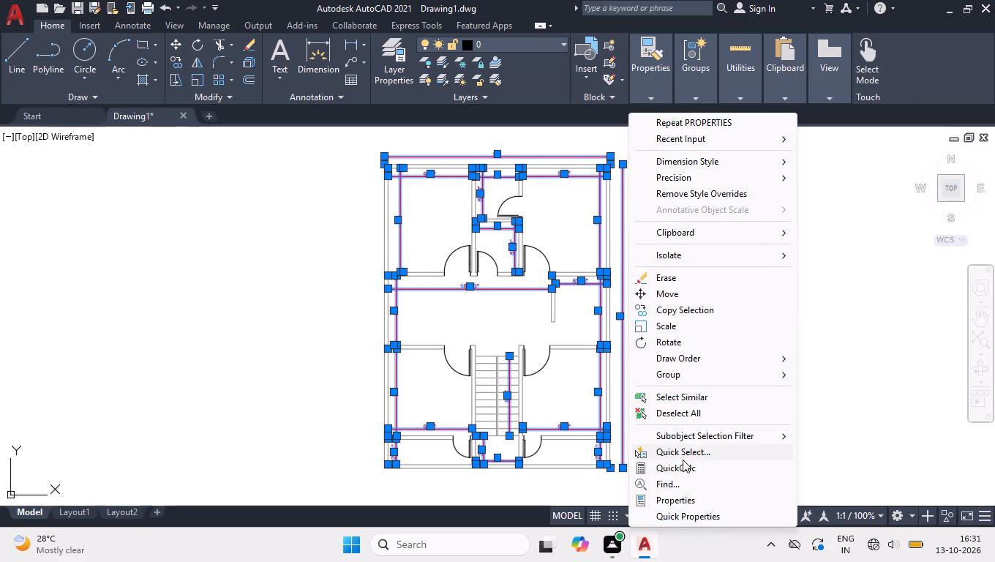
pyautogui.click(677, 411)
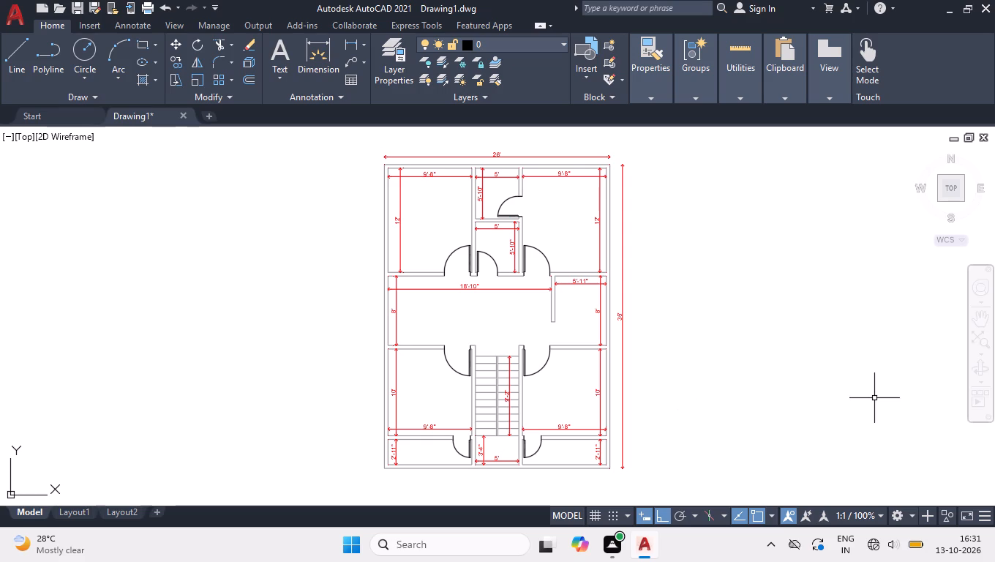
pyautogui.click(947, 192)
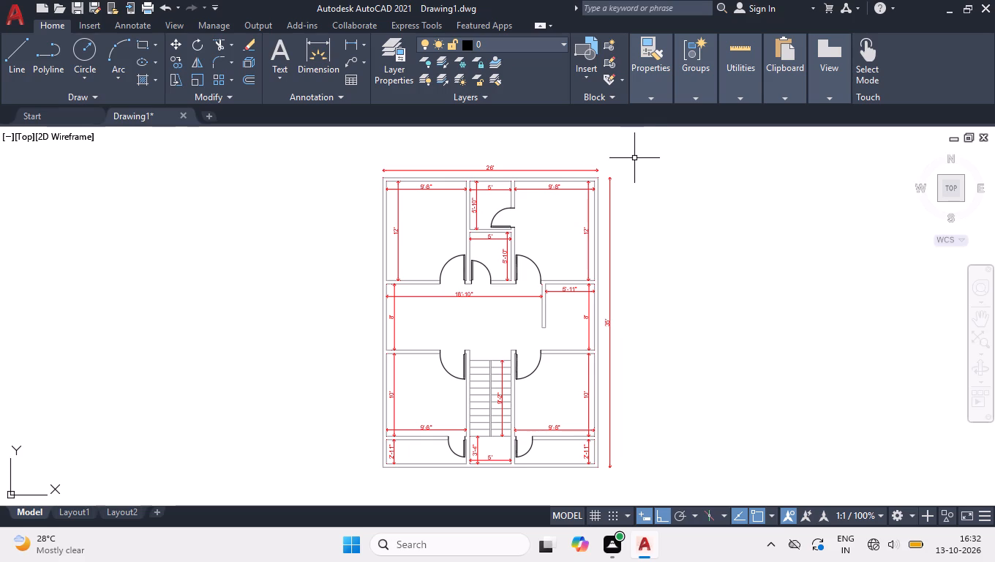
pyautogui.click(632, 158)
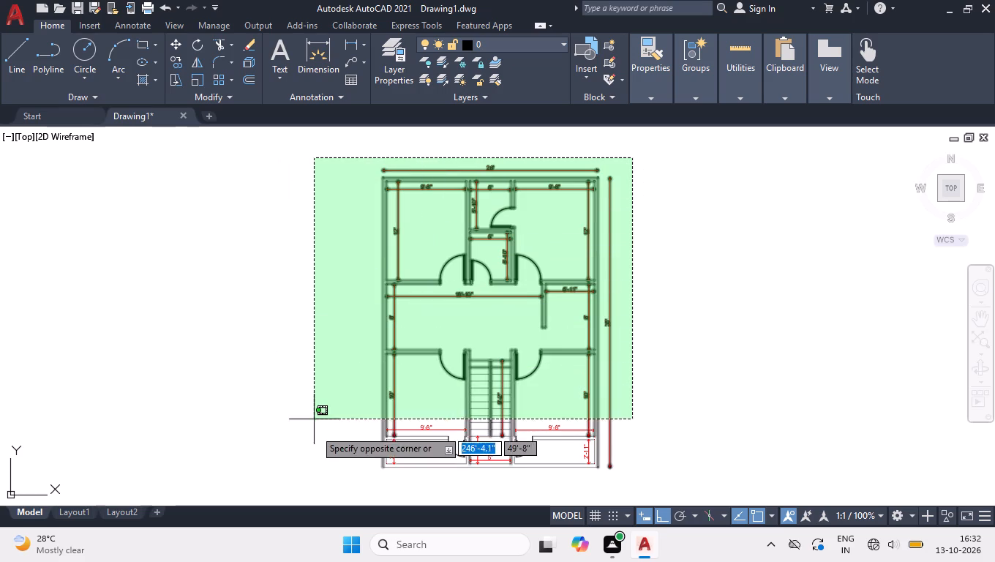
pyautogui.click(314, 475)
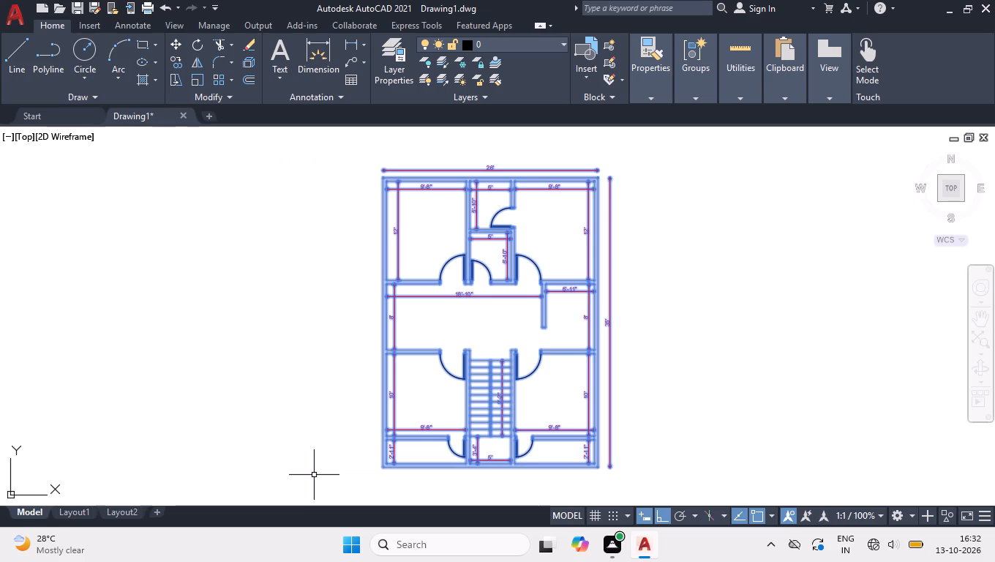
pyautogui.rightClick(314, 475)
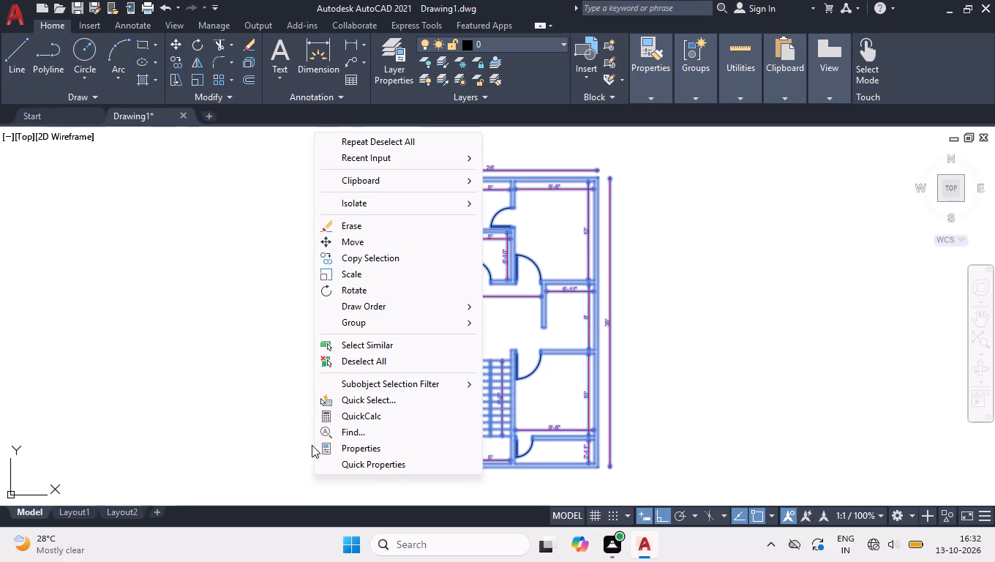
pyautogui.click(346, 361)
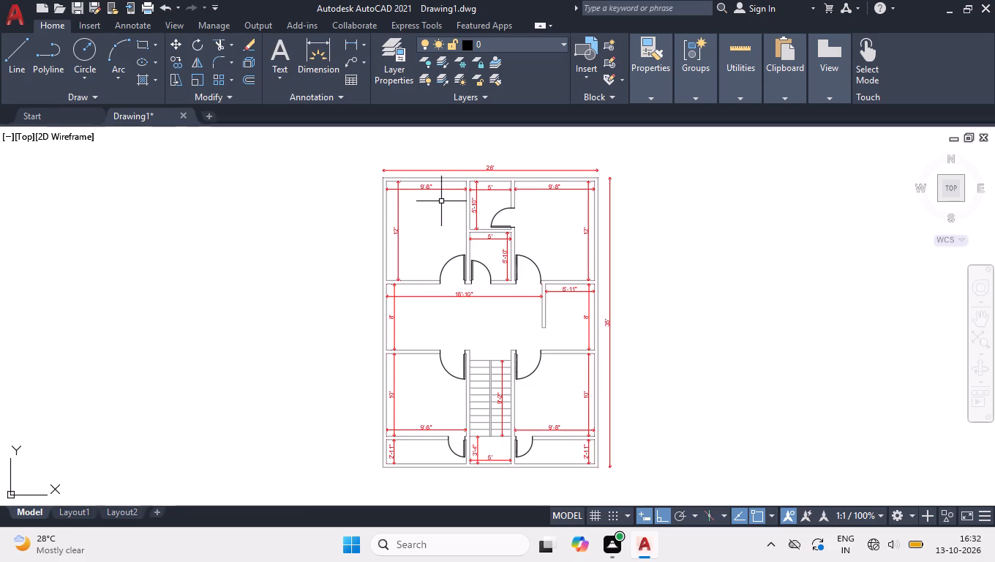
# Add a centred multiline text label BEDROOM with 5" text height in the northwest room, fitting the text frame around the word.
pyautogui.keyDown('ctrl'); pyautogui.scroll(2, 438, 195); pyautogui.keyUp('ctrl')
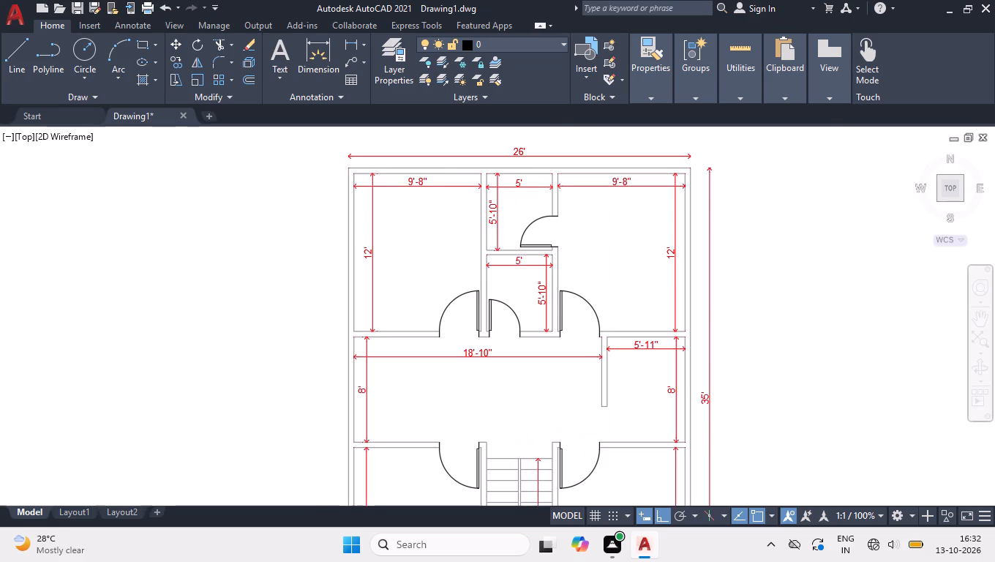
pyautogui.click(271, 61)
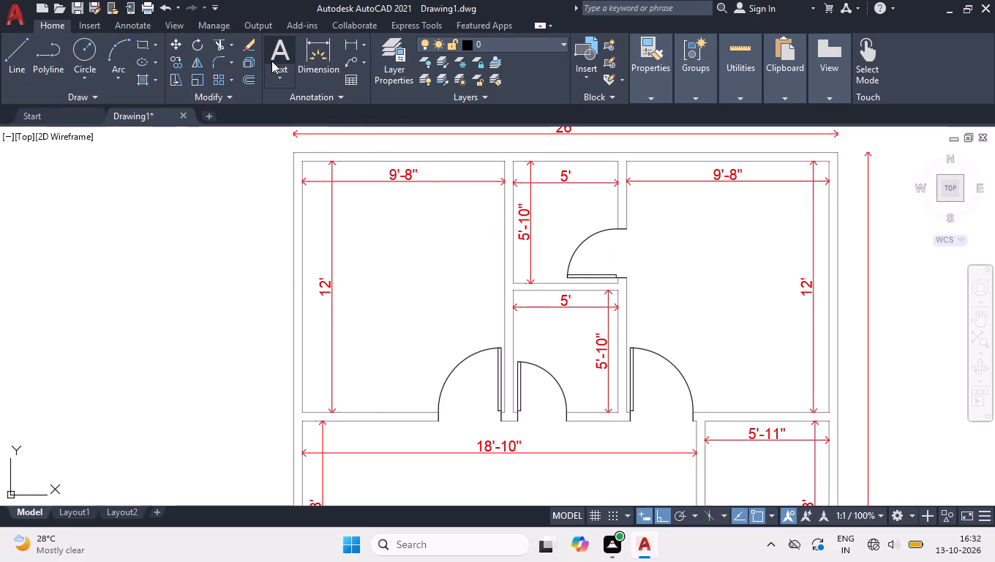
pyautogui.click(353, 257)
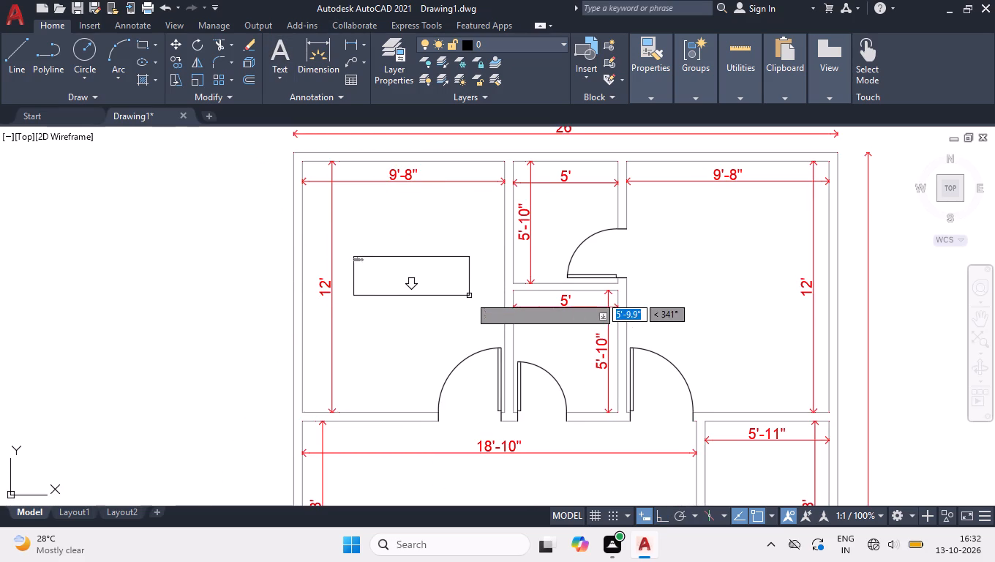
pyautogui.click(481, 293)
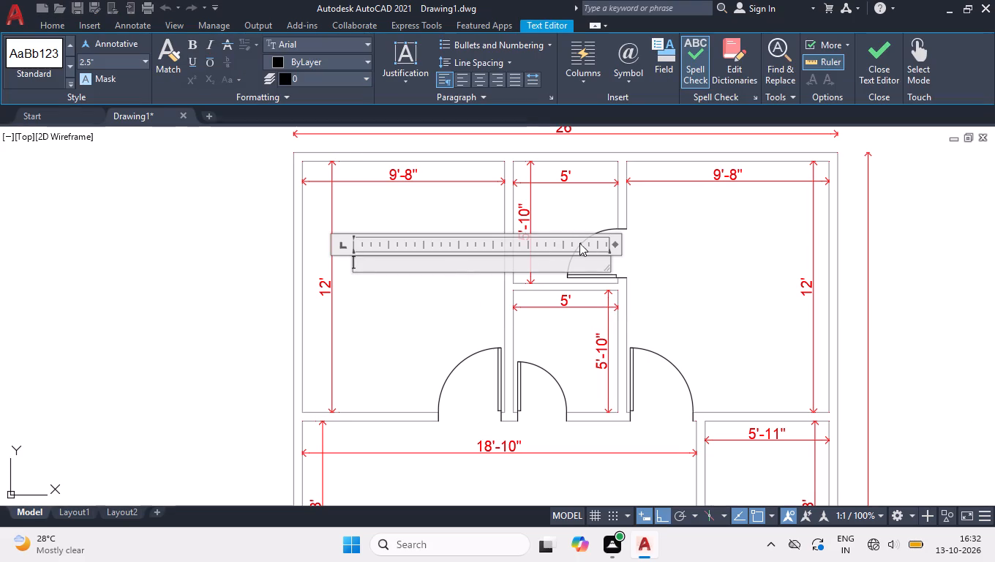
pyautogui.moveTo(614, 246); pyautogui.dragTo(464, 252)
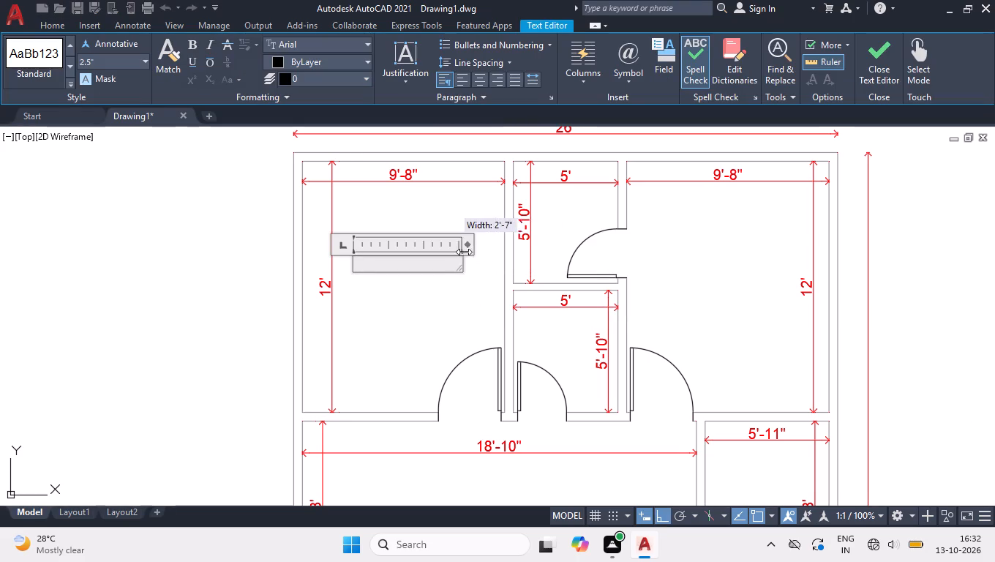
pyautogui.moveTo(464, 252); pyautogui.dragTo(463, 252)
pyautogui.click(121, 58)
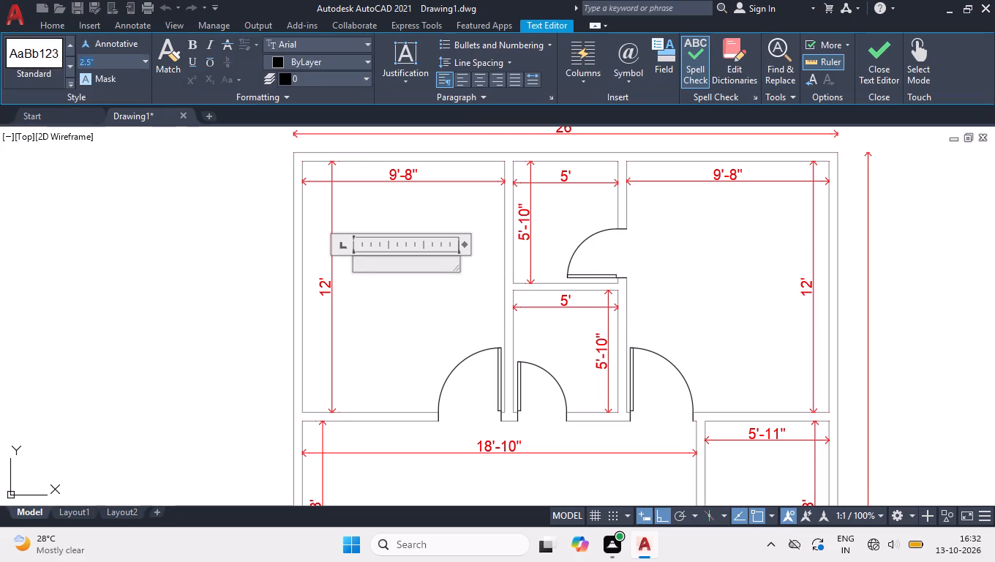
pyautogui.press('5')
pyautogui.press('Return')
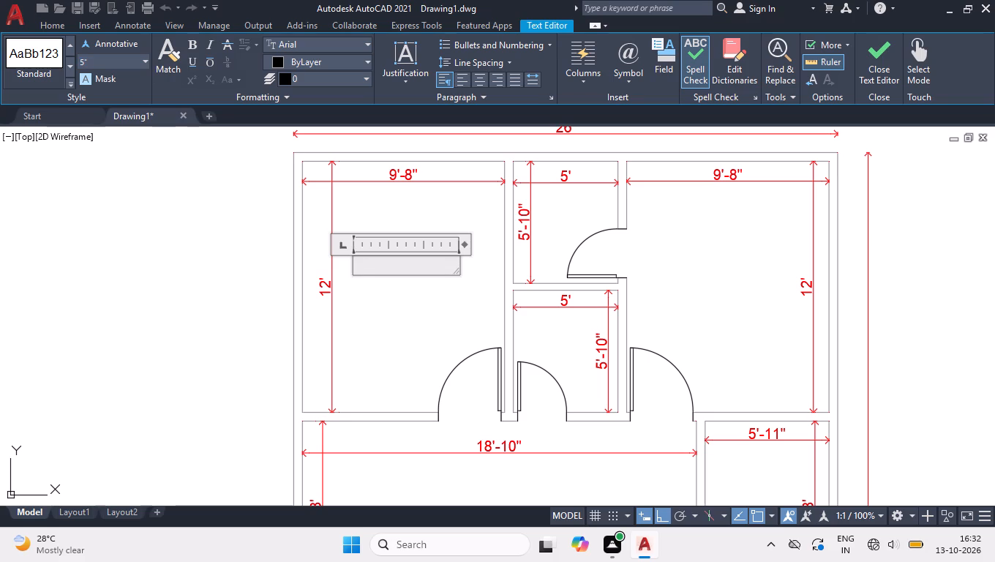
pyautogui.click(481, 75)
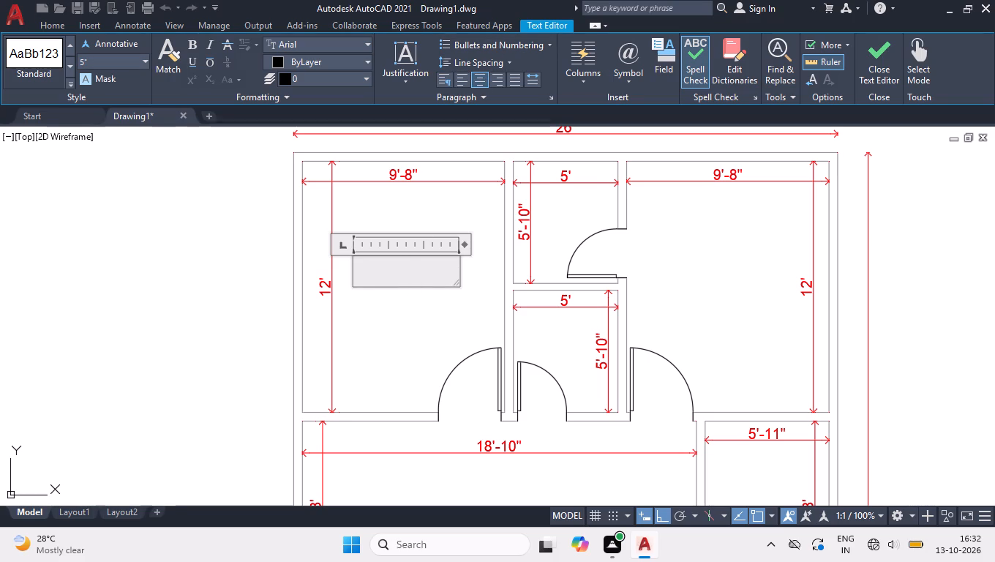
pyautogui.press('b')
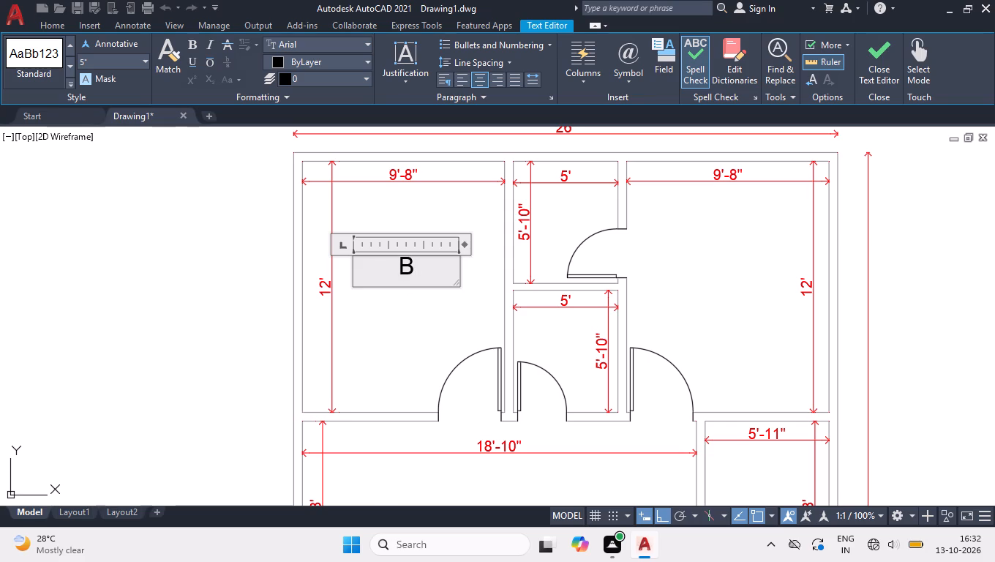
pyautogui.write('EDROOM')
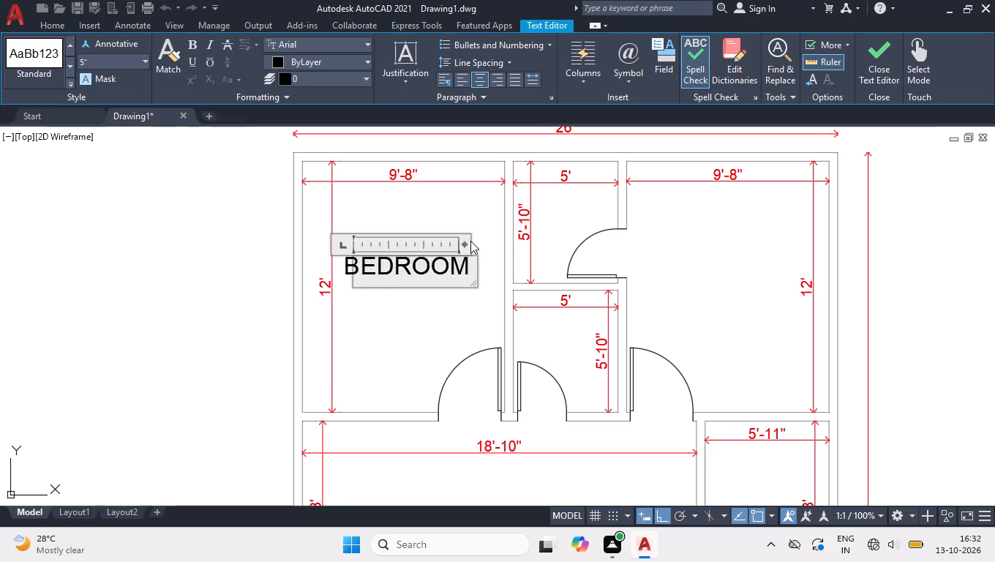
pyautogui.moveTo(467, 242); pyautogui.dragTo(497, 245)
# Color the BEDROOM label text purple (147,39,143) and finish editing it.
pyautogui.moveTo(487, 265); pyautogui.dragTo(252, 299)
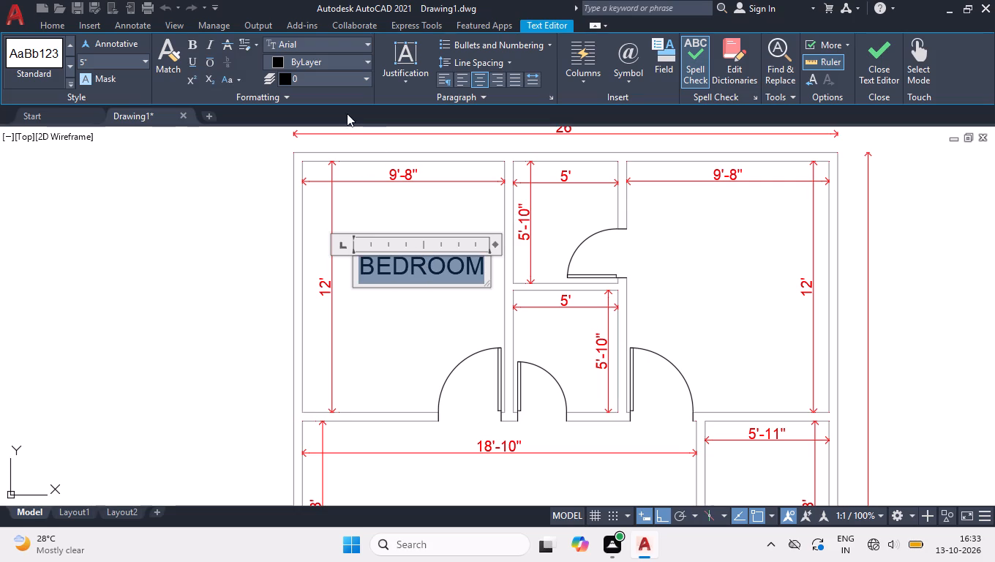
pyautogui.click(345, 61)
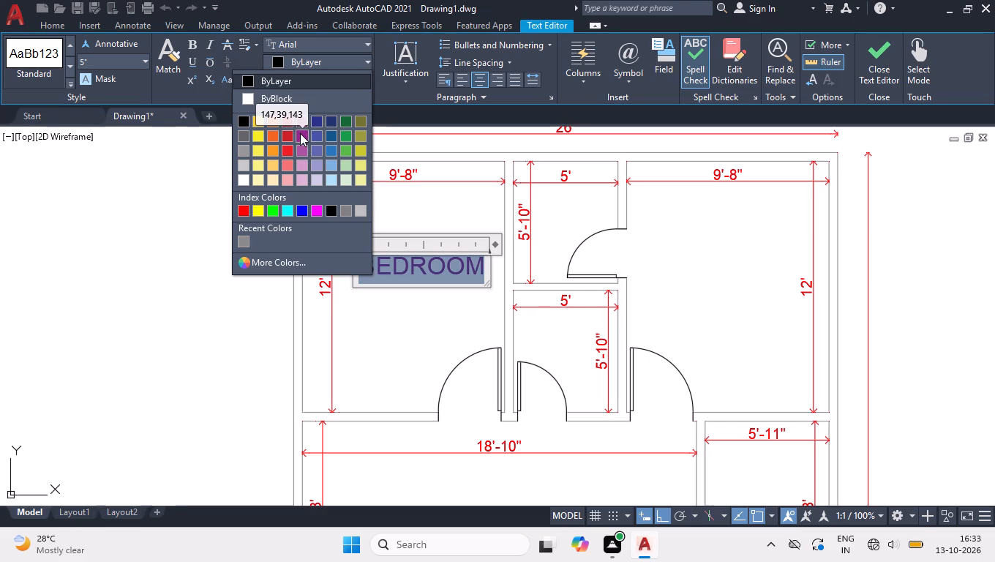
pyautogui.click(300, 133)
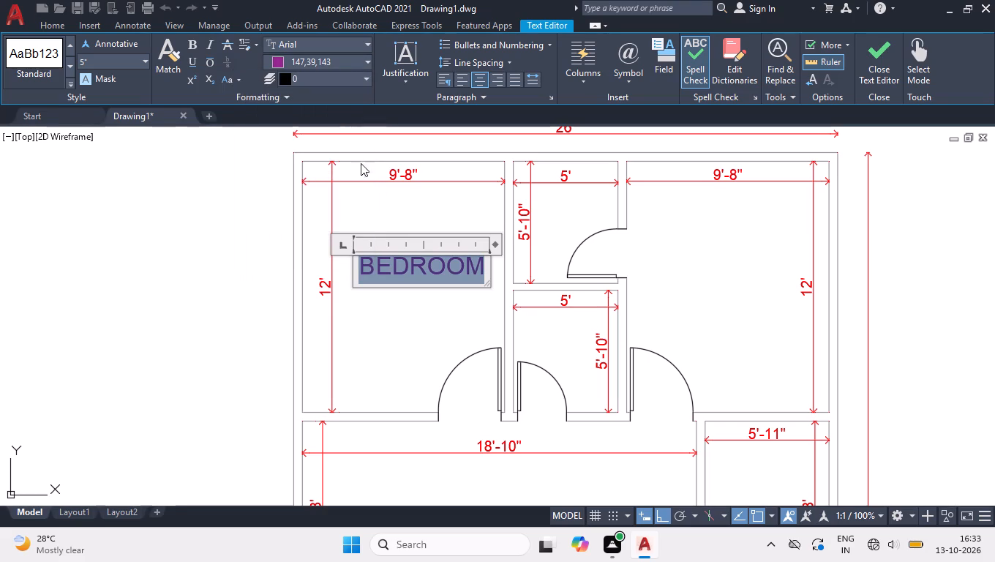
pyautogui.click(445, 225)
pyautogui.click(436, 247)
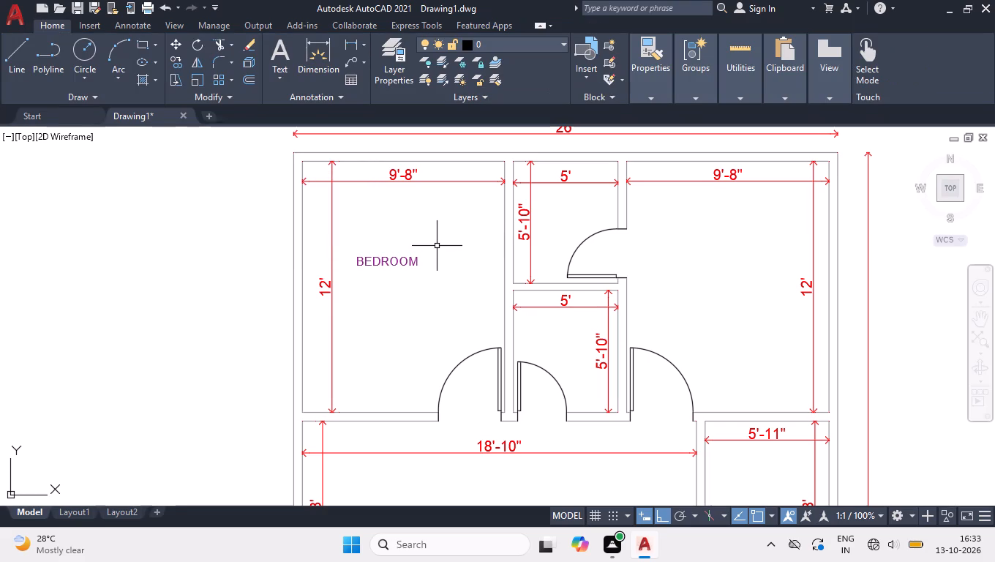
# Copy the BEDROOM label about 16'-6" straight east into the northeast room.
pyautogui.click(380, 311)
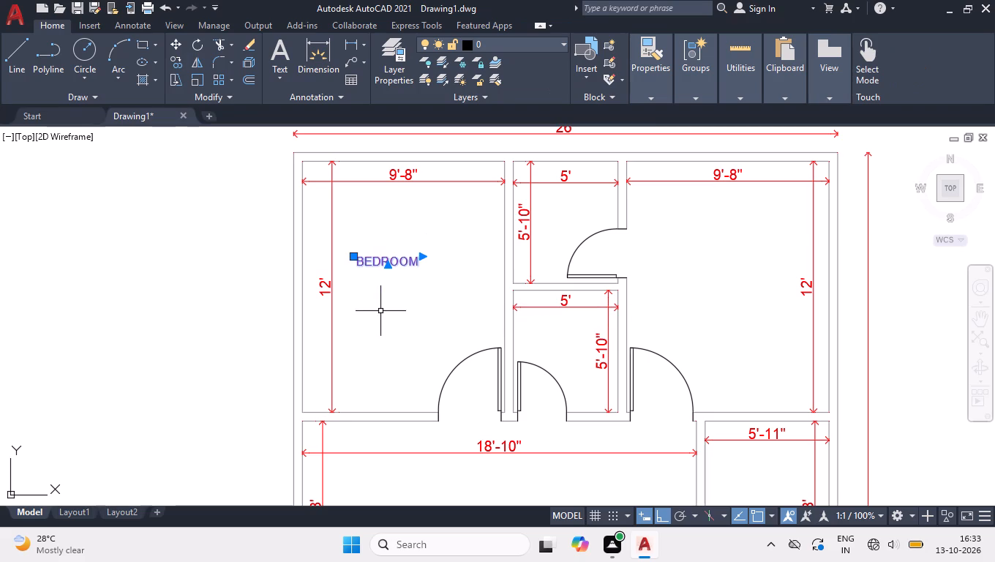
pyautogui.write('COP')
pyautogui.press('Return')
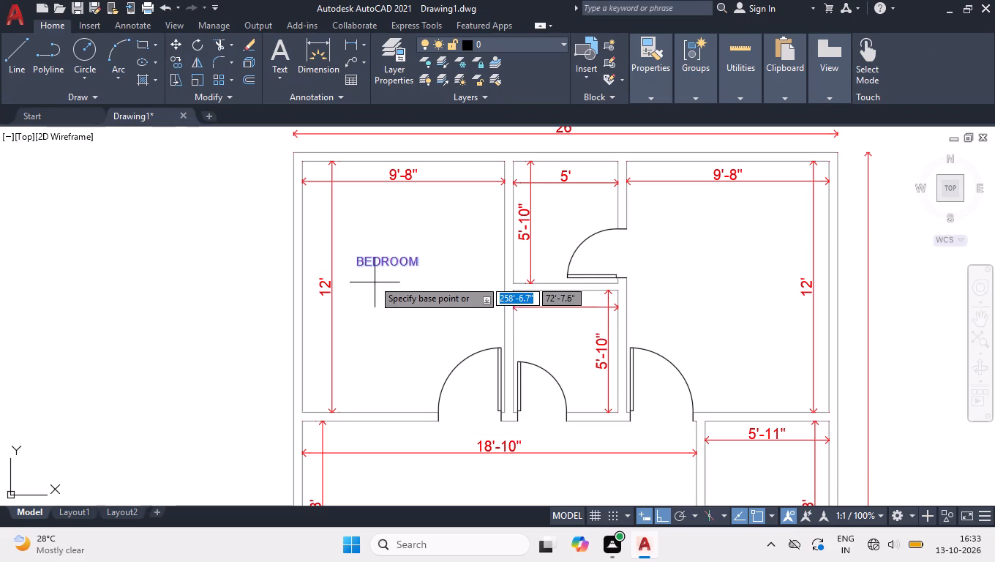
pyautogui.click(360, 263)
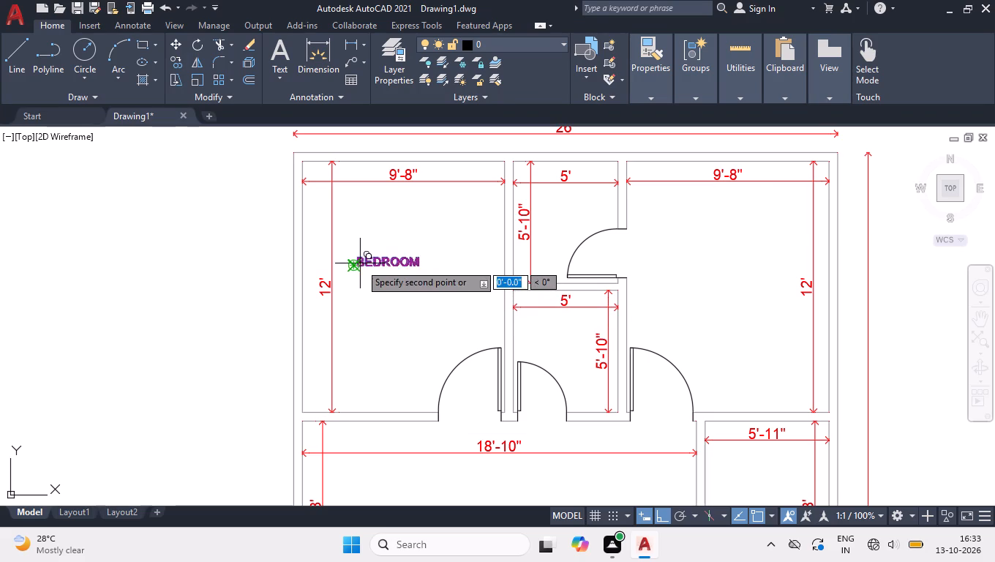
pyautogui.click(699, 301)
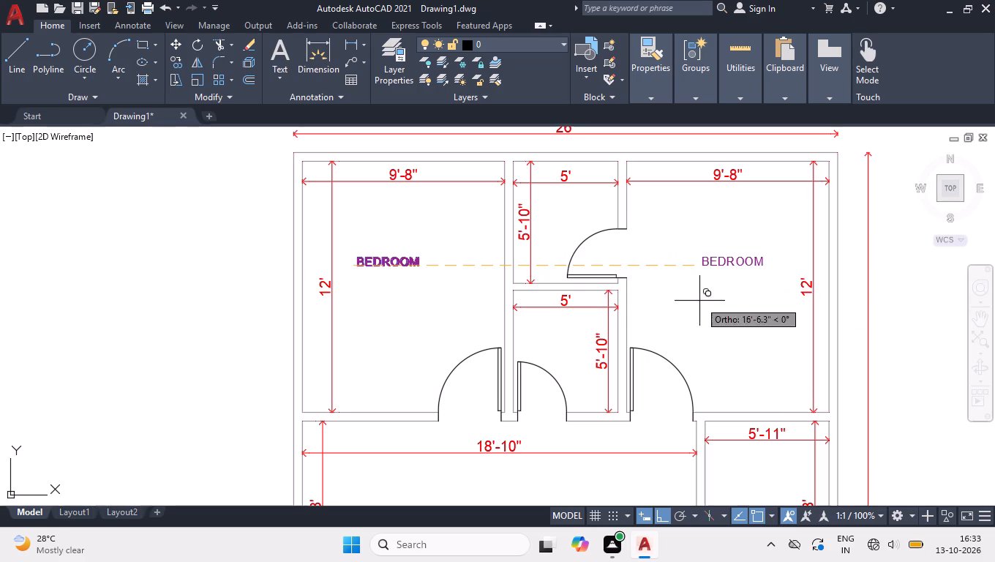
# Copy the BEDROOM label into the two 10' deep southern rooms and the two 2'-11" deep rooms south of them, replacing Ortho with polar tracking for the eastern pair.
pyautogui.keyDown('ctrl'); pyautogui.scroll(-3, 522, 298); pyautogui.keyUp('ctrl')
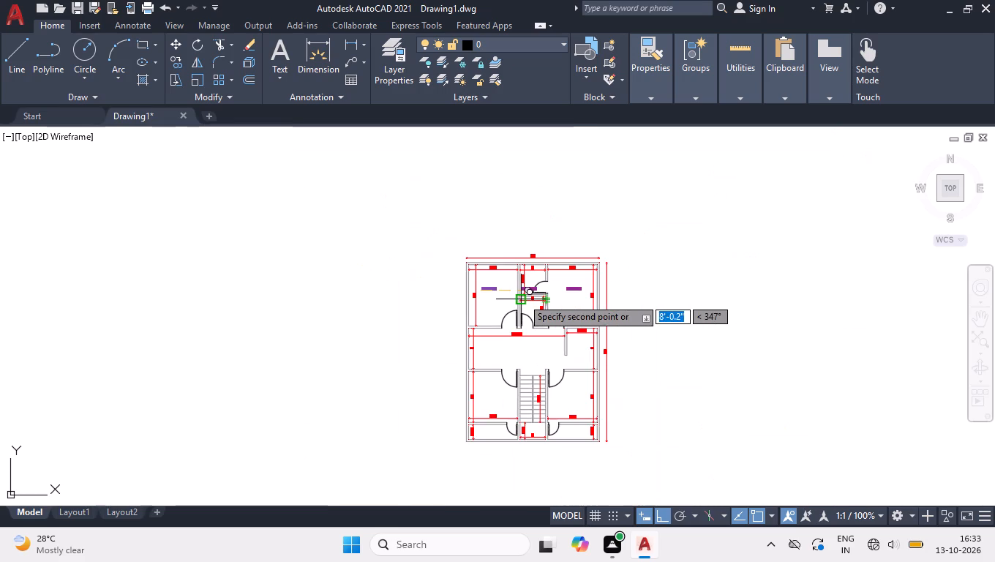
pyautogui.keyDown('ctrl'); pyautogui.scroll(3, 497, 427); pyautogui.keyUp('ctrl')
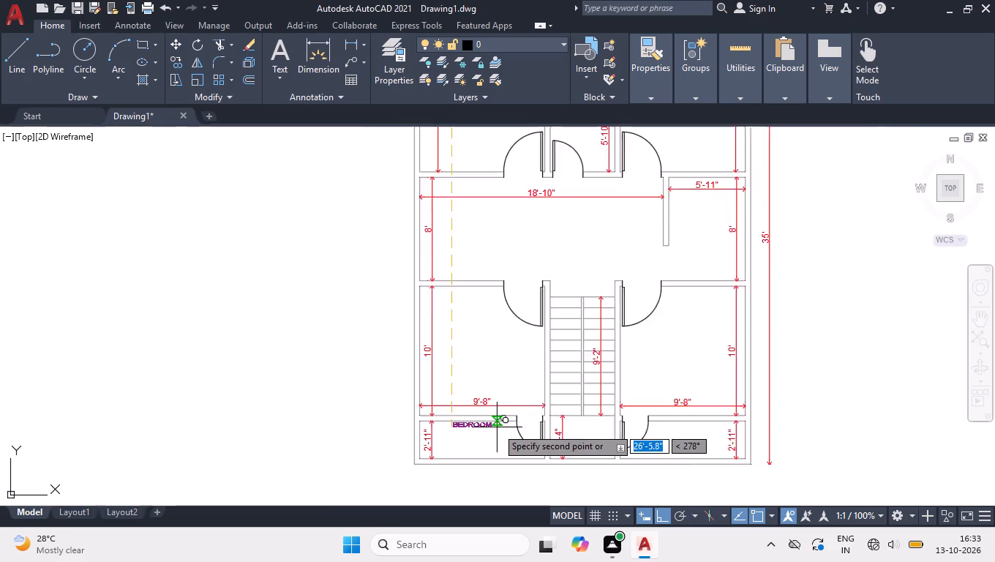
pyautogui.click(497, 446)
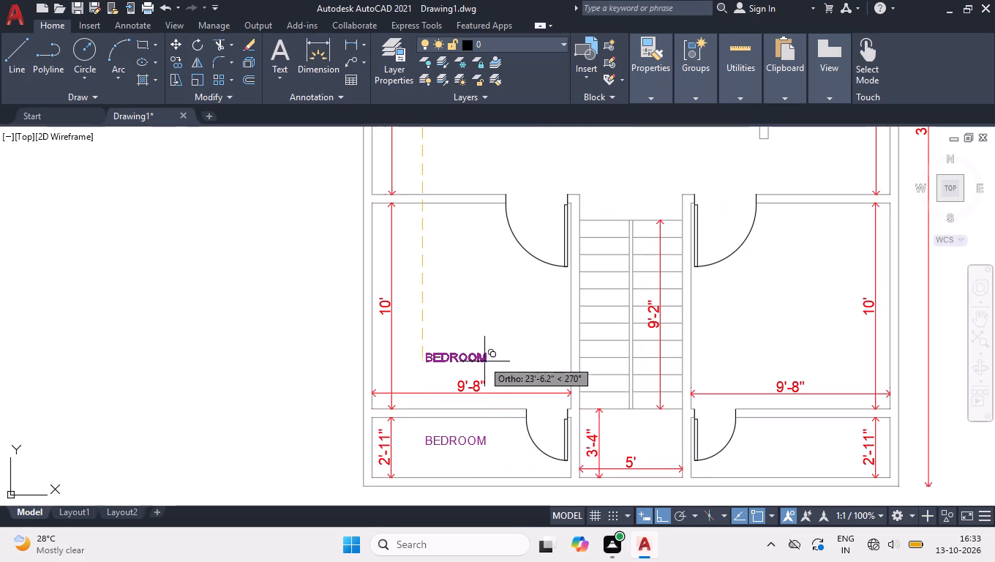
pyautogui.click(473, 317)
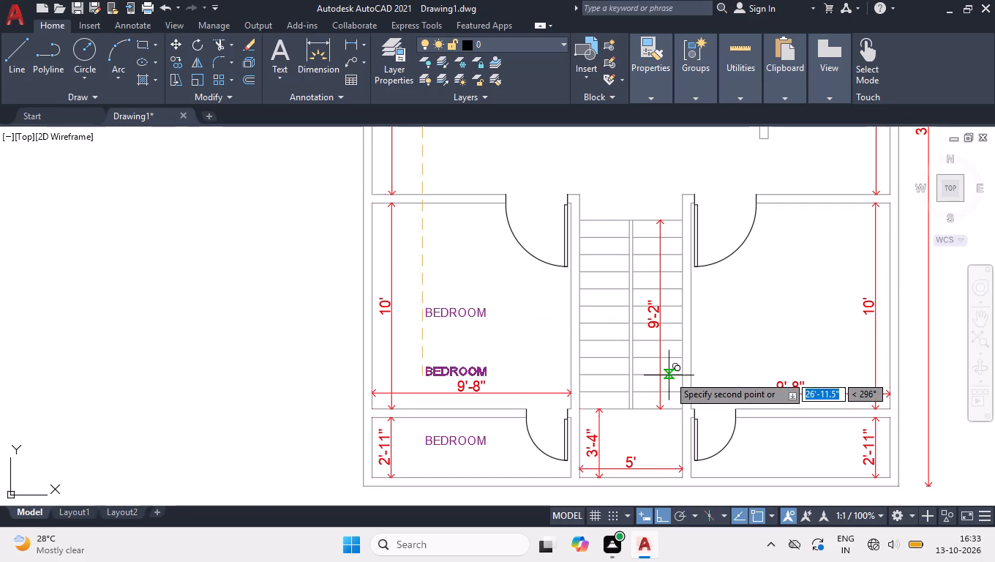
pyautogui.click(678, 520)
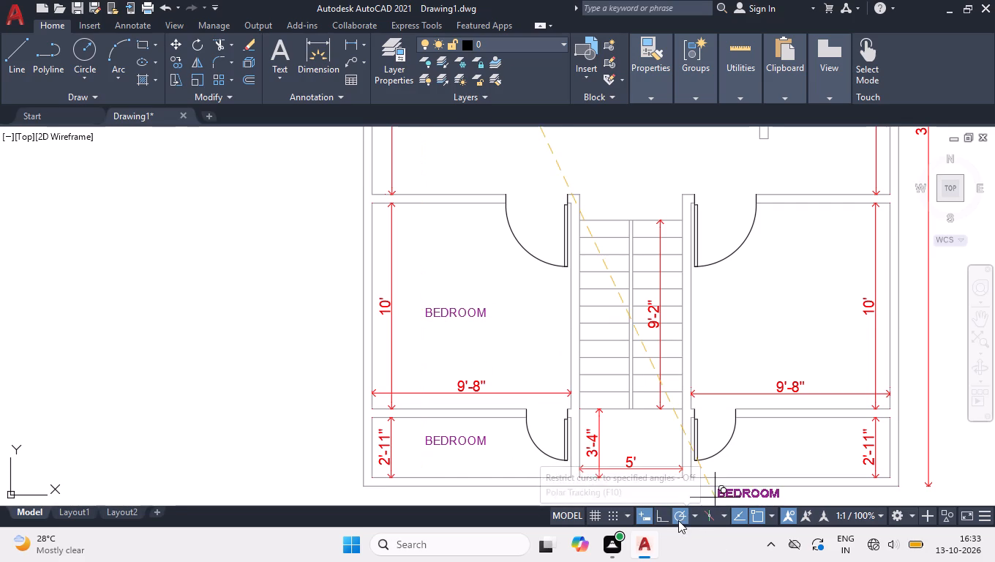
pyautogui.click(769, 449)
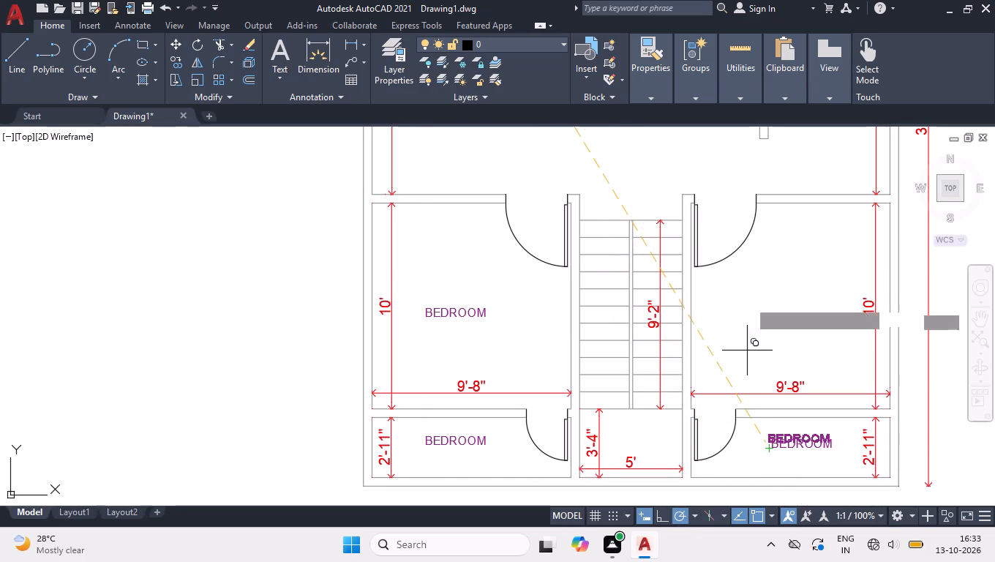
pyautogui.click(747, 299)
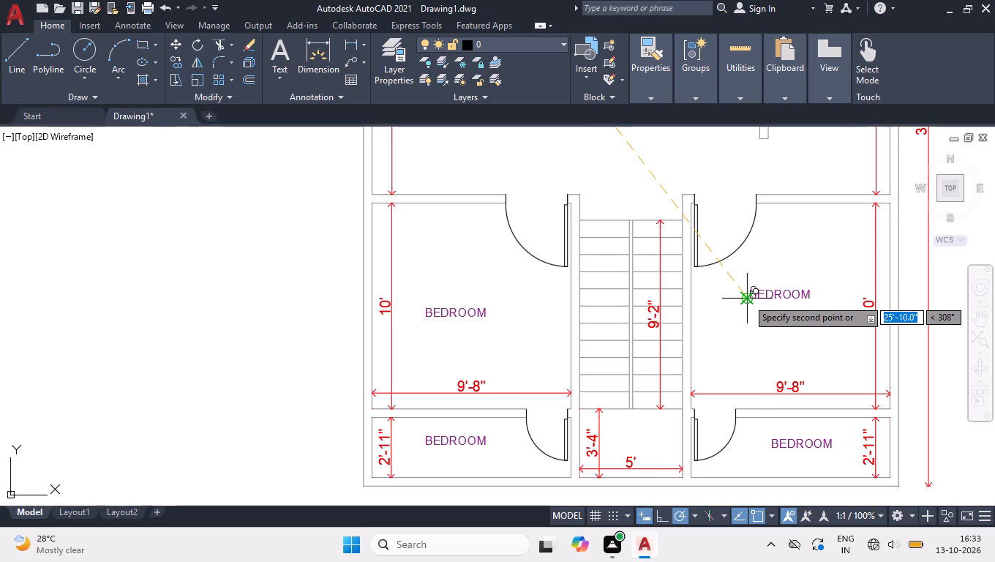
# Place further copies of the BEDROOM label in the 5'-11" wide east room and the 18'-10" wide middle room.
pyautogui.keyDown('ctrl'); pyautogui.scroll(-1, 747, 299); pyautogui.keyUp('ctrl')
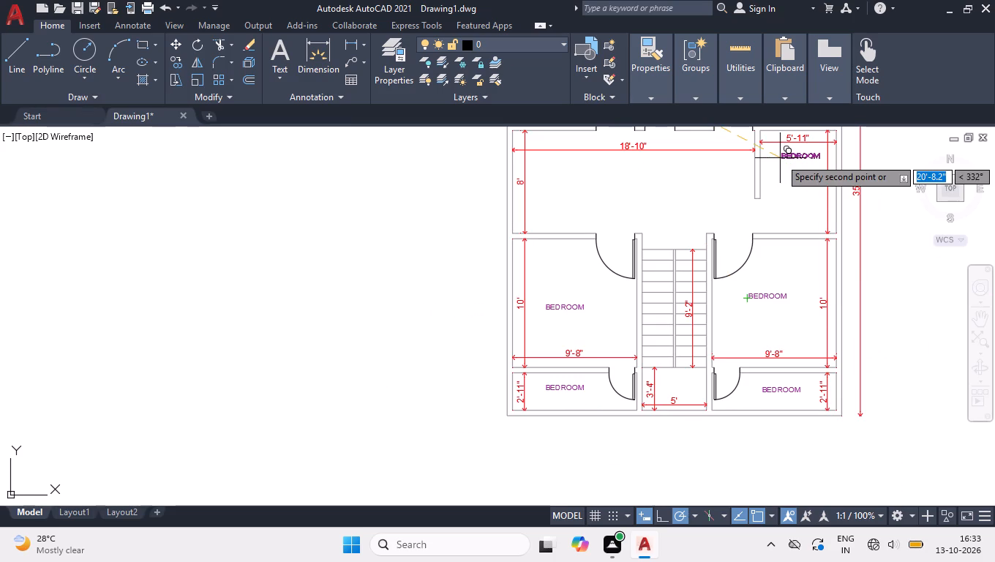
pyautogui.keyDown('ctrl'); pyautogui.scroll(4, 780, 158); pyautogui.keyUp('ctrl')
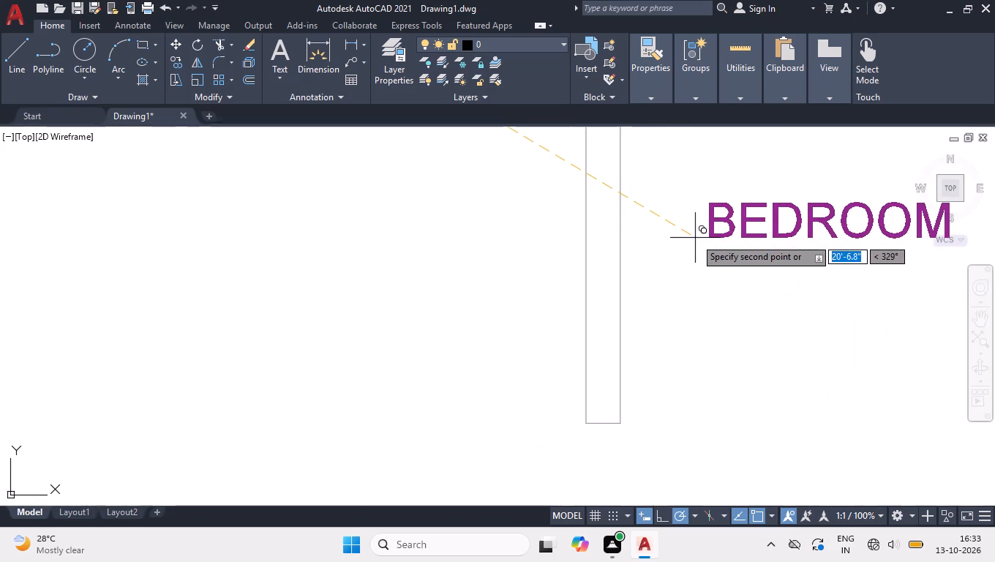
pyautogui.click(695, 238)
pyautogui.keyDown('ctrl'); pyautogui.scroll(-3, 695, 238); pyautogui.keyUp('ctrl')
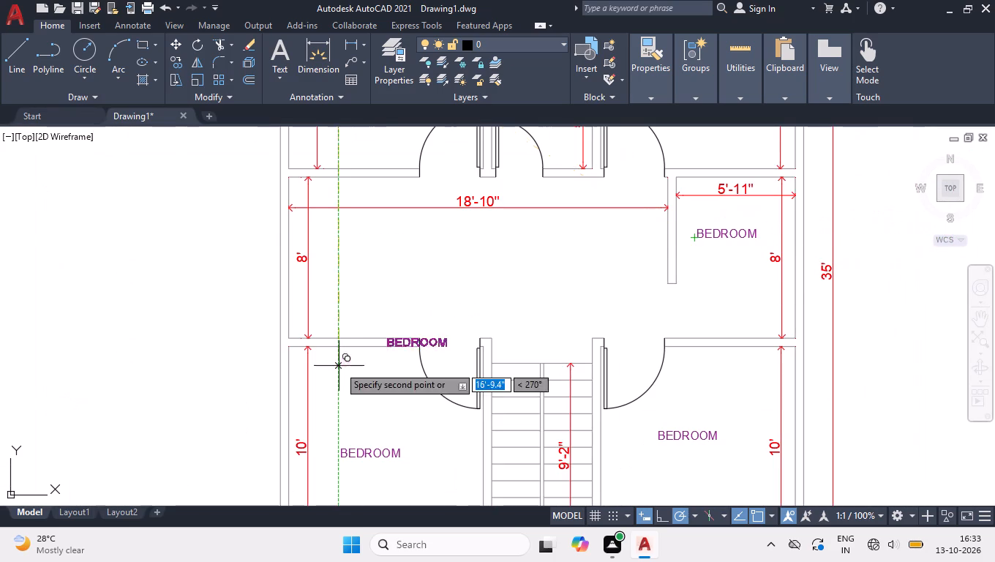
pyautogui.click(379, 258)
# Place copies of the BEDROOM label in the two 5' by 5'-10" rooms between the northern bedrooms and end the copying.
pyautogui.keyDown('ctrl'); pyautogui.scroll(-2, 473, 275); pyautogui.keyUp('ctrl')
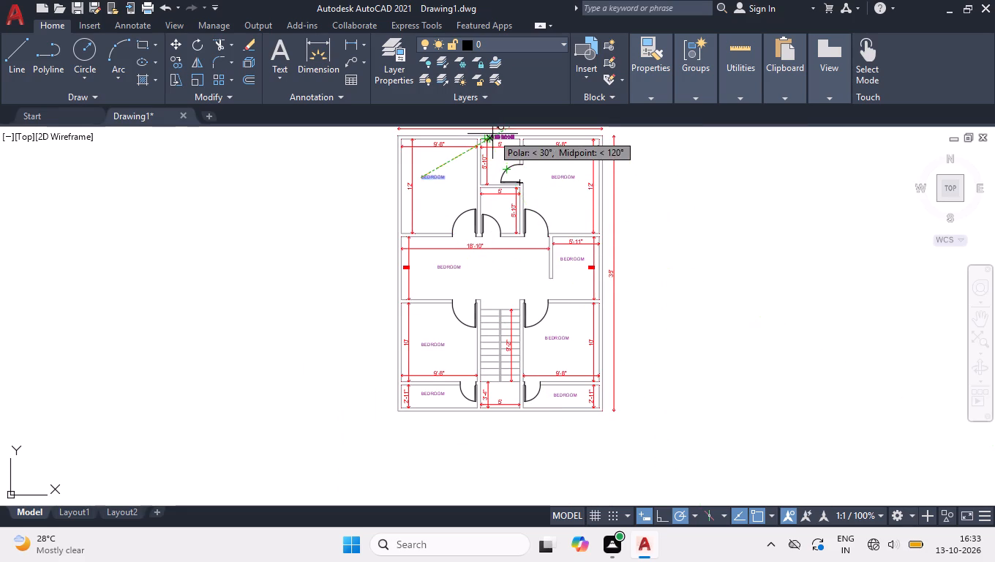
pyautogui.keyDown('ctrl'); pyautogui.scroll(5, 492, 134); pyautogui.keyUp('ctrl')
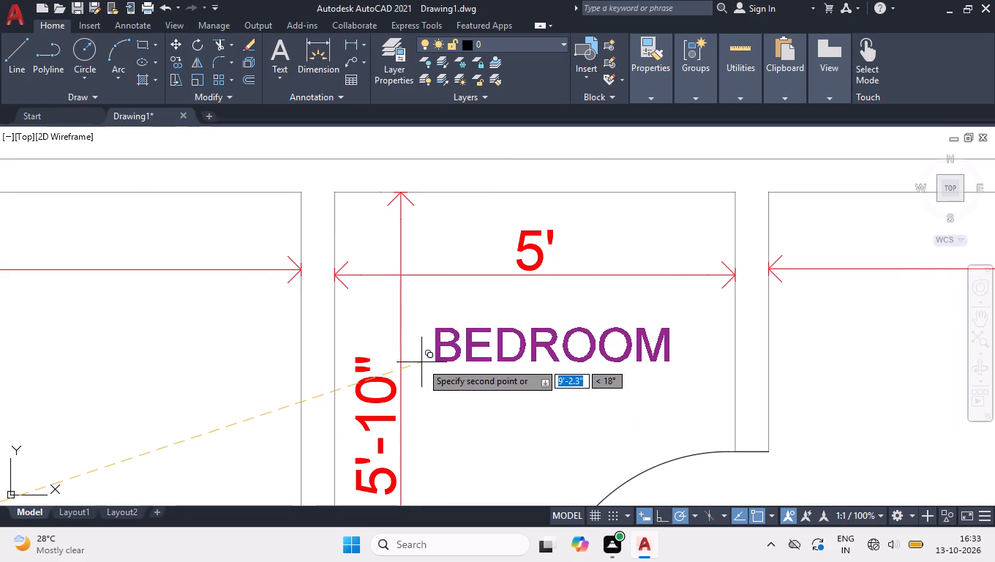
pyautogui.click(421, 362)
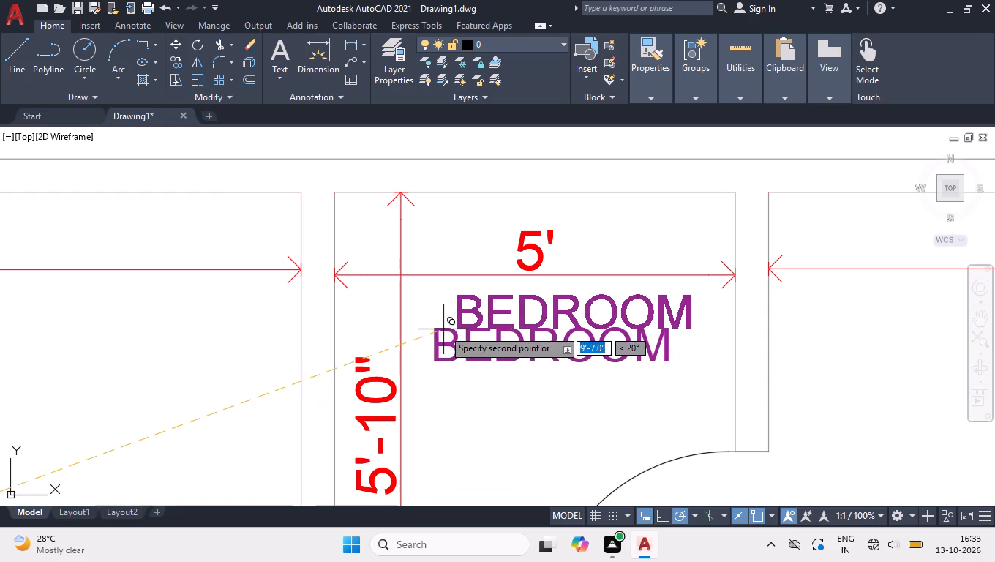
pyautogui.keyDown('ctrl'); pyautogui.scroll(-2, 447, 273); pyautogui.keyUp('ctrl')
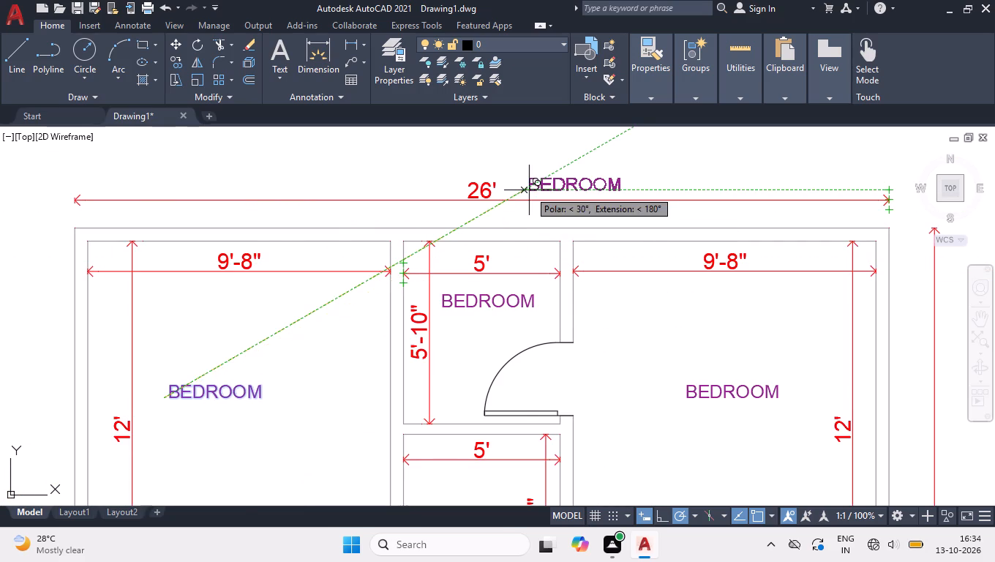
pyautogui.keyDown('ctrl'); pyautogui.scroll(-1, 529, 190); pyautogui.keyUp('ctrl')
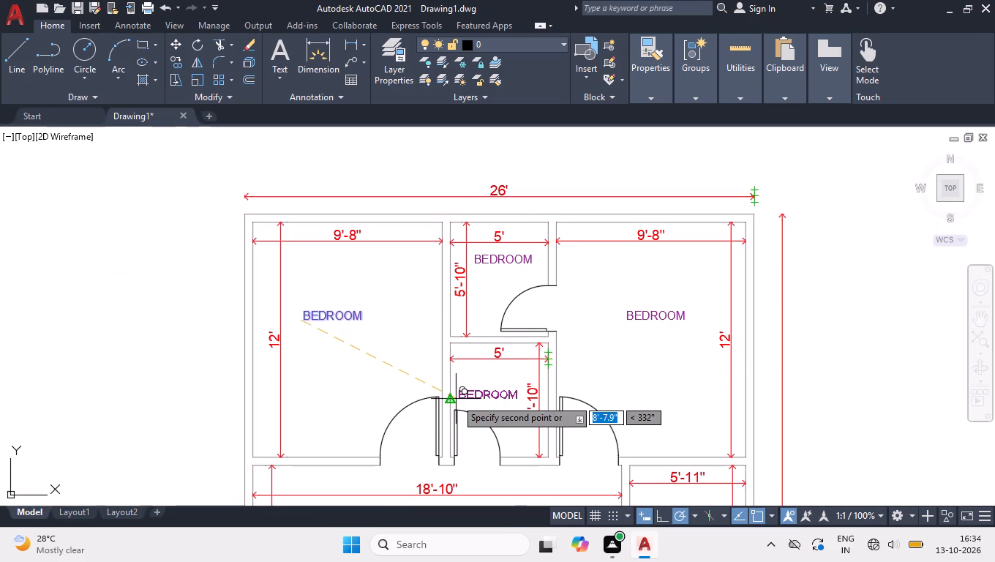
pyautogui.keyDown('ctrl'); pyautogui.scroll(-2, 456, 399); pyautogui.keyUp('ctrl')
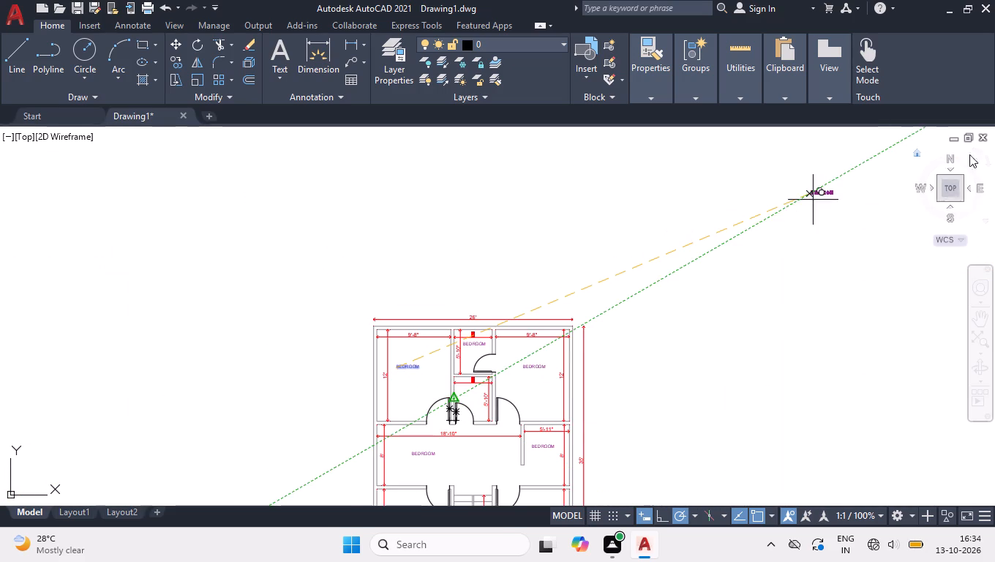
pyautogui.click(948, 187)
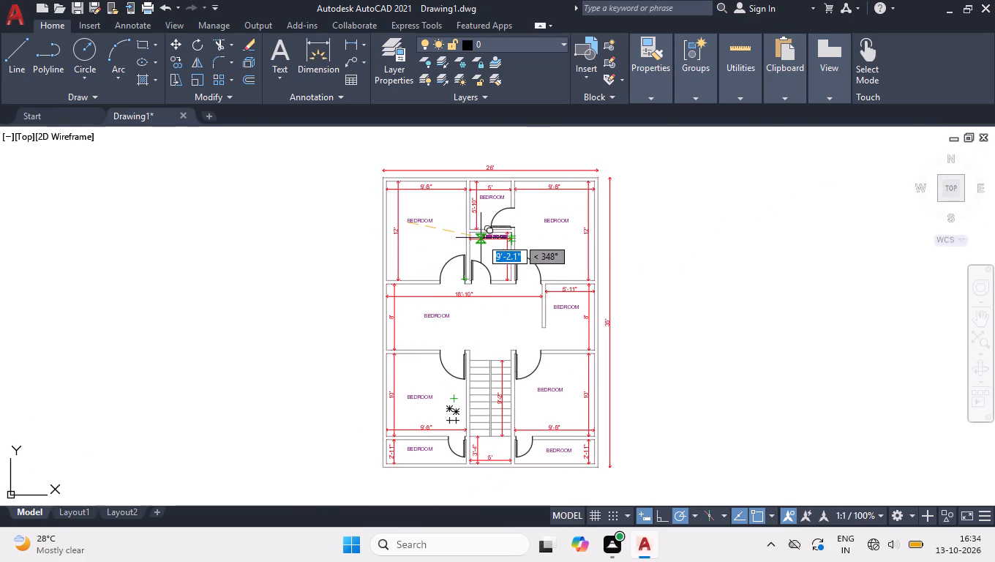
pyautogui.keyDown('ctrl'); pyautogui.scroll(4, 481, 238); pyautogui.keyUp('ctrl')
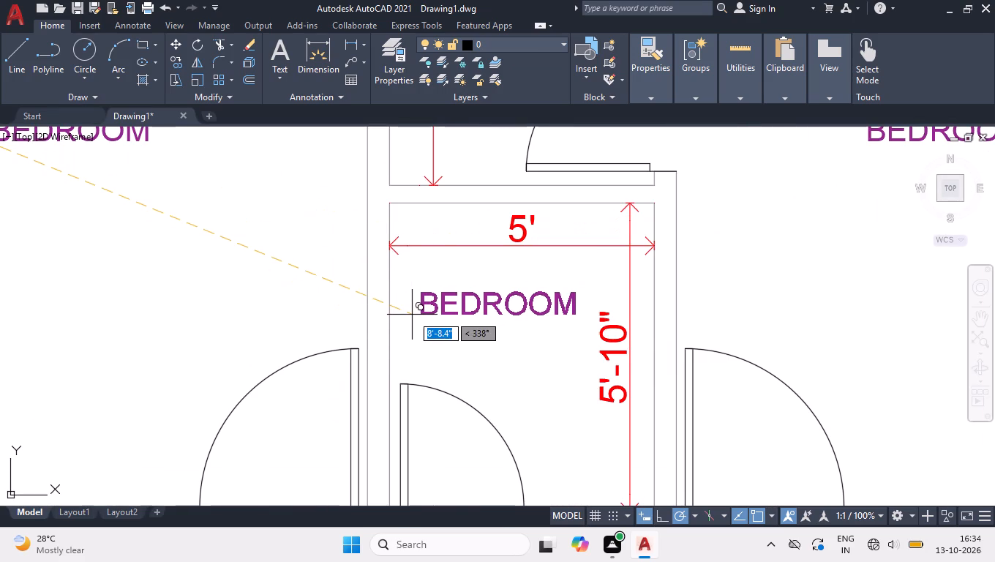
pyautogui.click(412, 315)
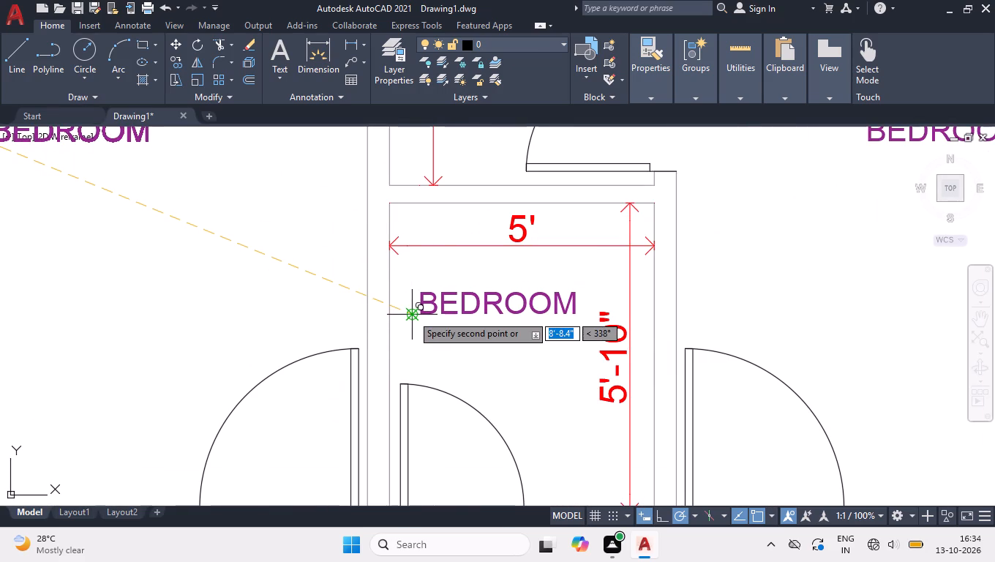
pyautogui.press('space')
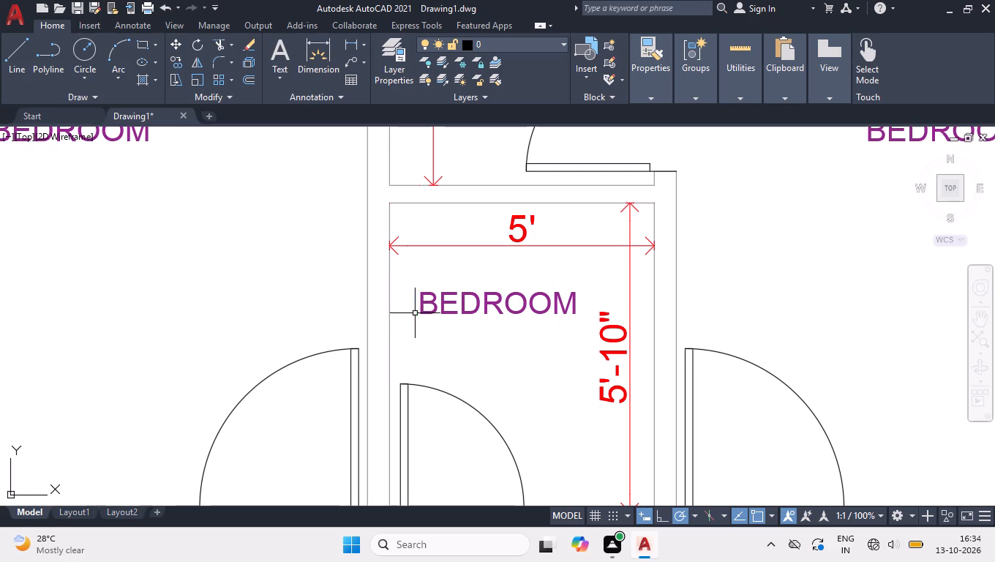
# Change the label in the southern 5' by 5'-10" room to TOILET.
pyautogui.doubleClick(428, 311)
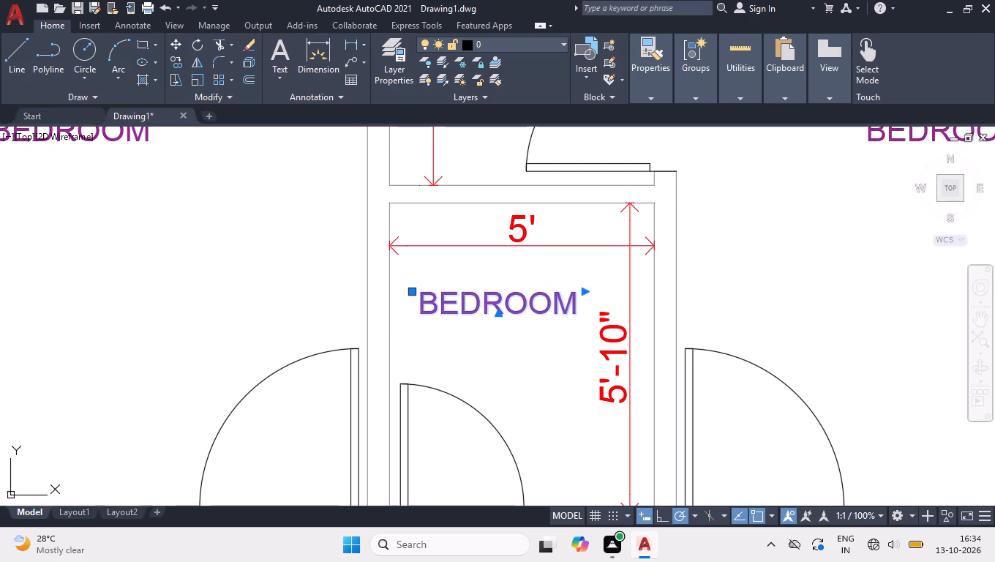
pyautogui.hotkey('ctrl', 'a')
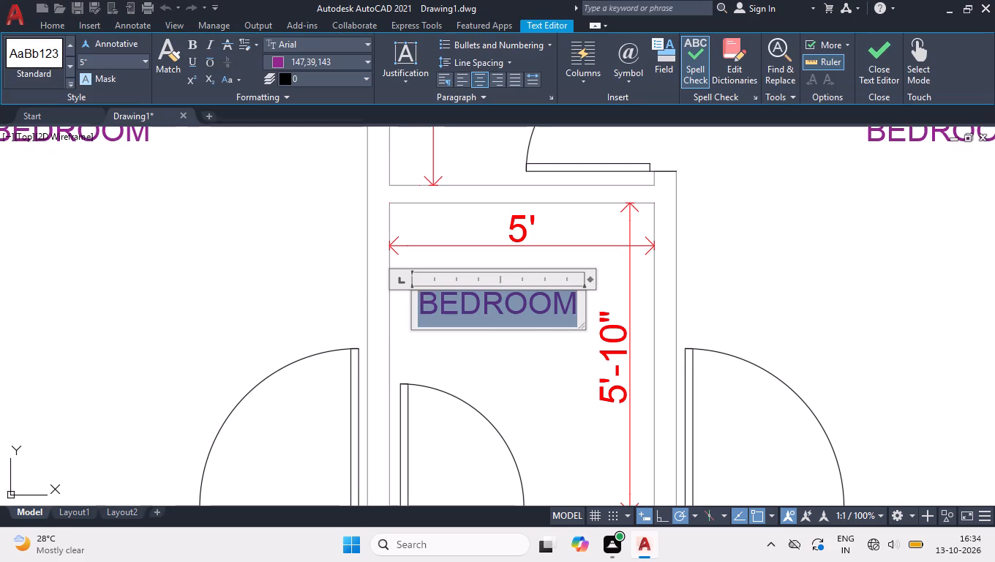
pyautogui.write('TOILET')
pyautogui.click(698, 321)
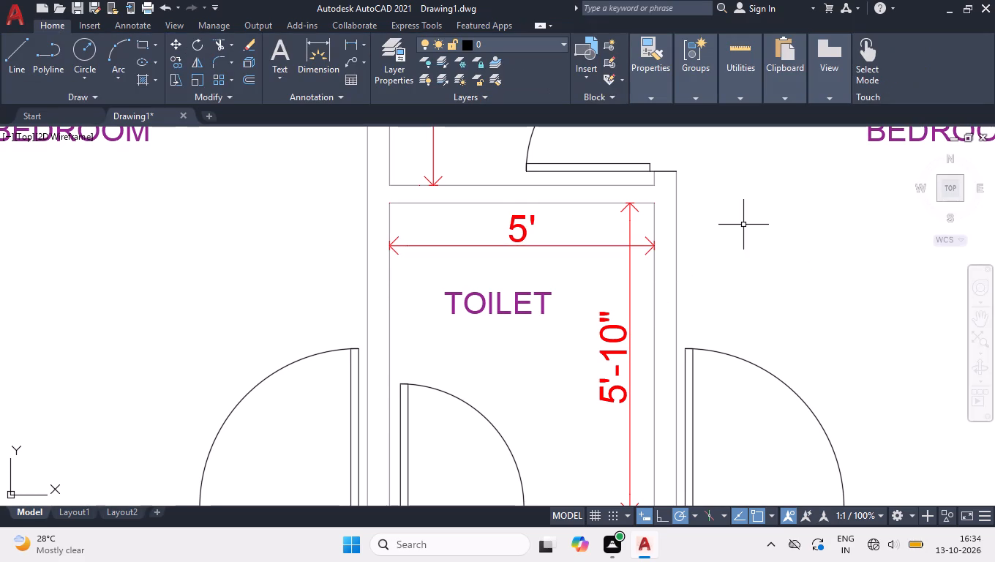
# Change the label in the northern 5' by 5'-10" room to TOILET.
pyautogui.keyDown('ctrl'); pyautogui.scroll(-2, 743, 221); pyautogui.keyUp('ctrl')
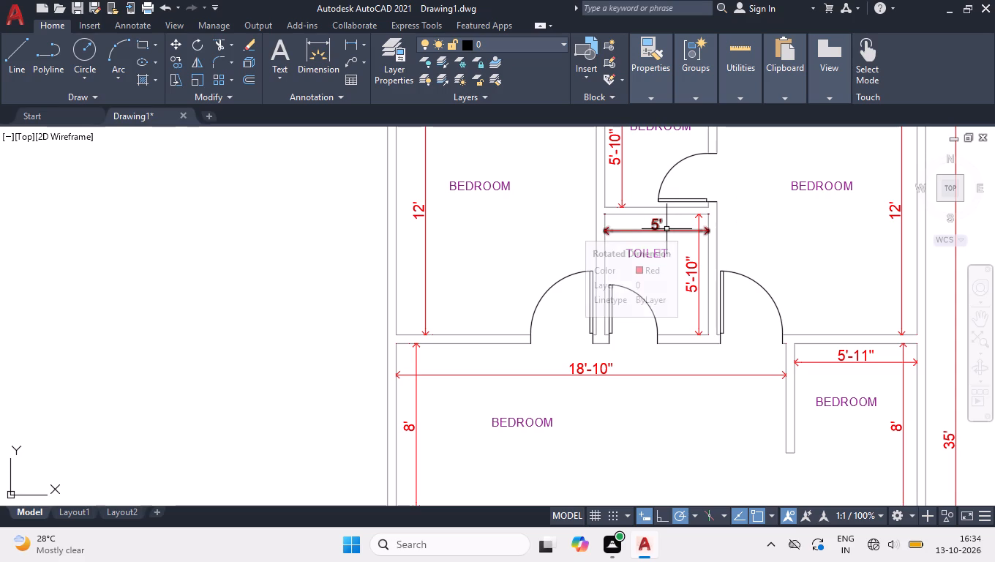
pyautogui.keyDown('ctrl'); pyautogui.scroll(-1, 667, 229); pyautogui.keyUp('ctrl')
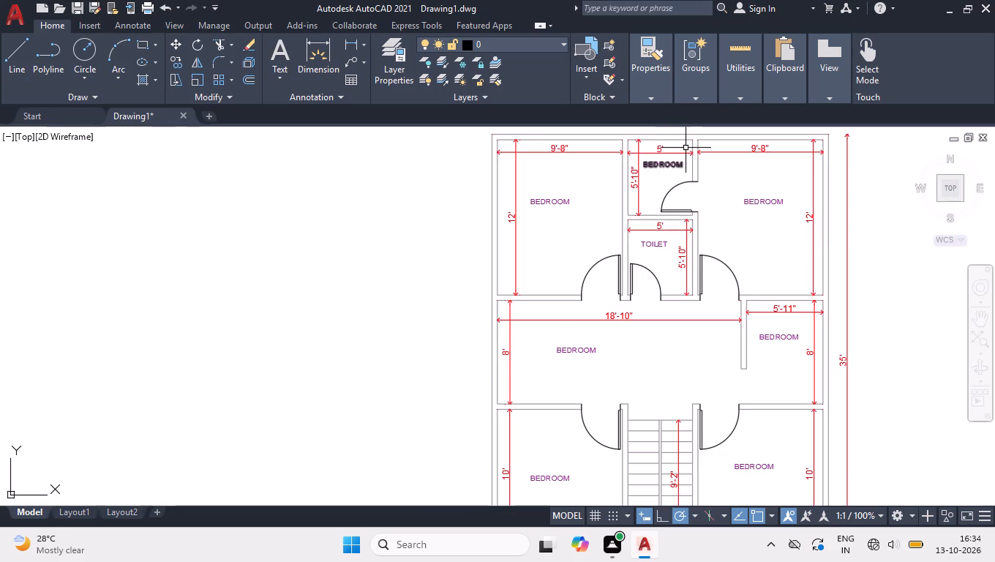
pyautogui.keyDown('ctrl'); pyautogui.scroll(4, 686, 148); pyautogui.keyUp('ctrl')
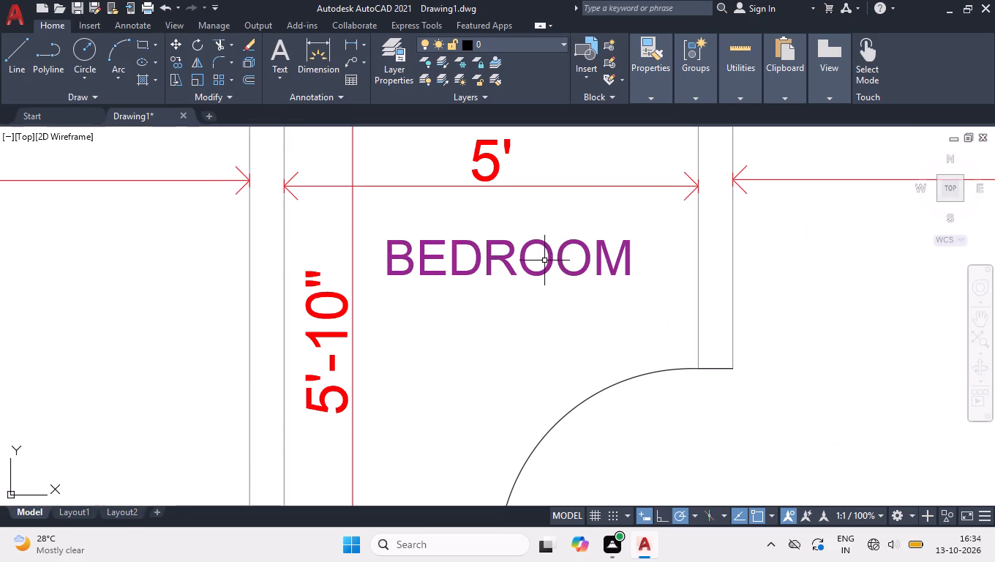
pyautogui.click(547, 242)
pyautogui.doubleClick(547, 242)
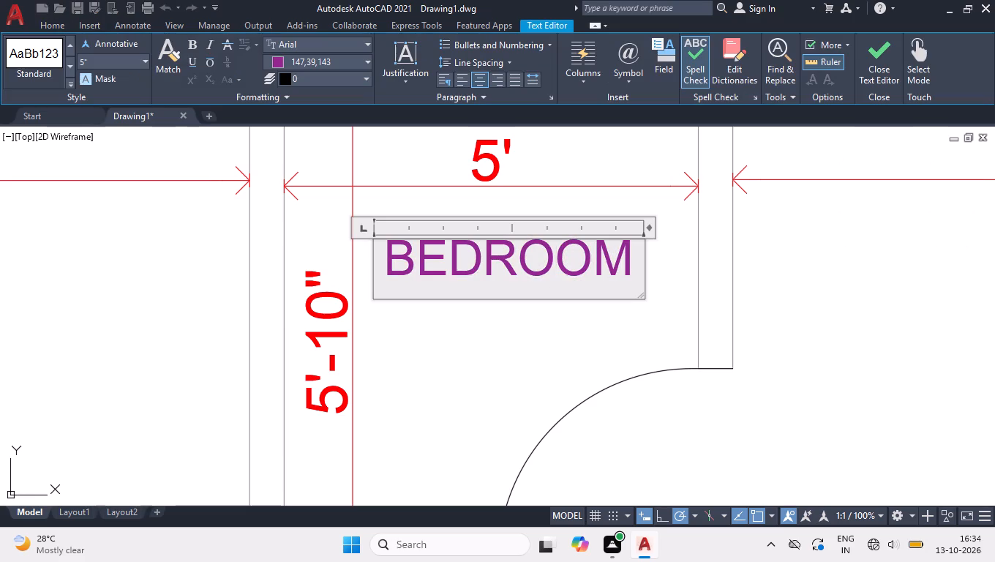
pyautogui.press('a')
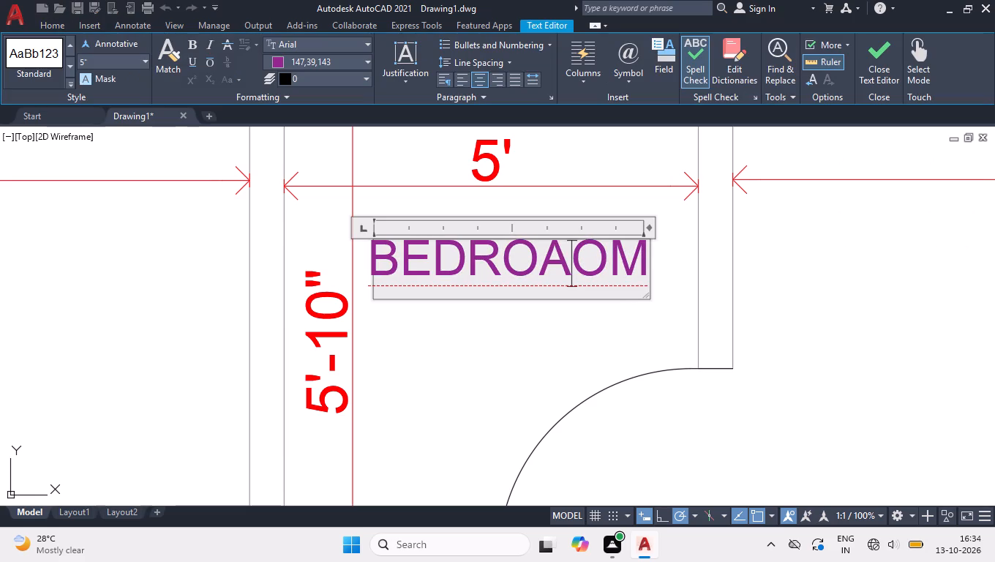
pyautogui.hotkey('ctrl', 'a')
pyautogui.write('TOILET')
pyautogui.click(556, 377)
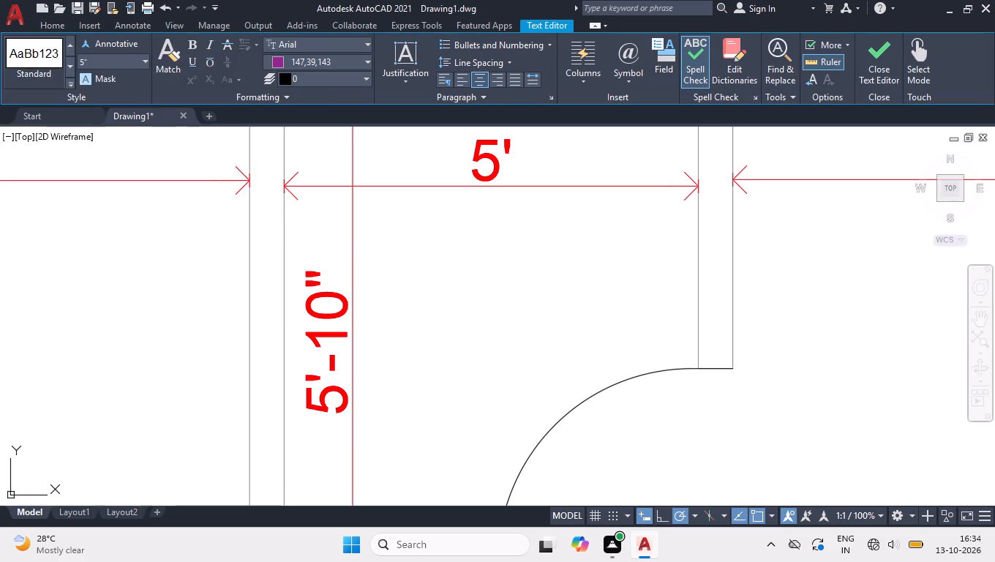
# Change the BEDROOM label in the 5'-11" wide east room to KITCHEN.
pyautogui.keyDown('ctrl'); pyautogui.scroll(-1, 550, 288); pyautogui.keyUp('ctrl')
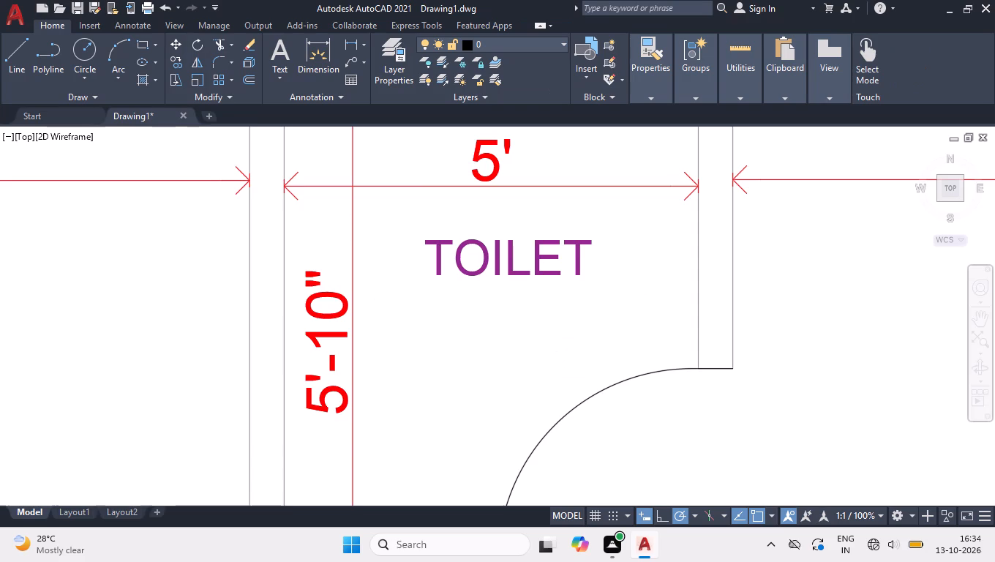
pyautogui.keyDown('ctrl'); pyautogui.scroll(-3, 504, 214); pyautogui.keyUp('ctrl')
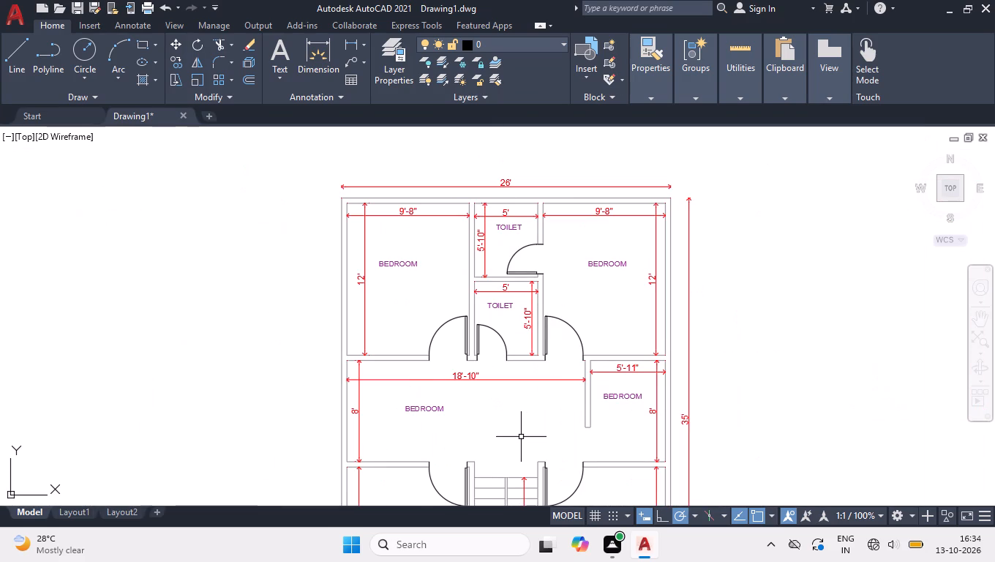
pyautogui.keyDown('ctrl'); pyautogui.scroll(-1, 521, 437); pyautogui.keyUp('ctrl')
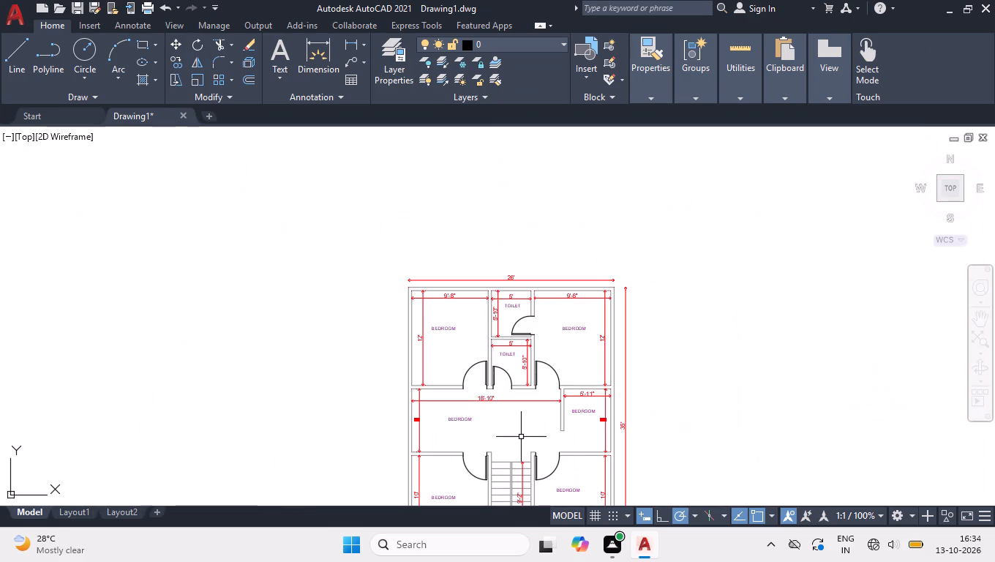
pyautogui.keyDown('ctrl'); pyautogui.scroll(-1, 521, 437); pyautogui.keyUp('ctrl')
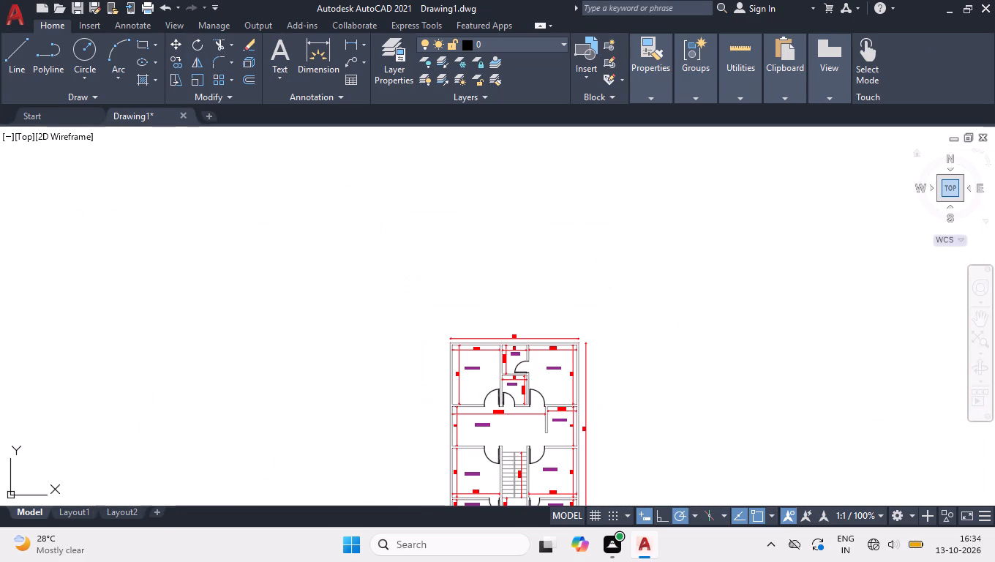
pyautogui.click(947, 184)
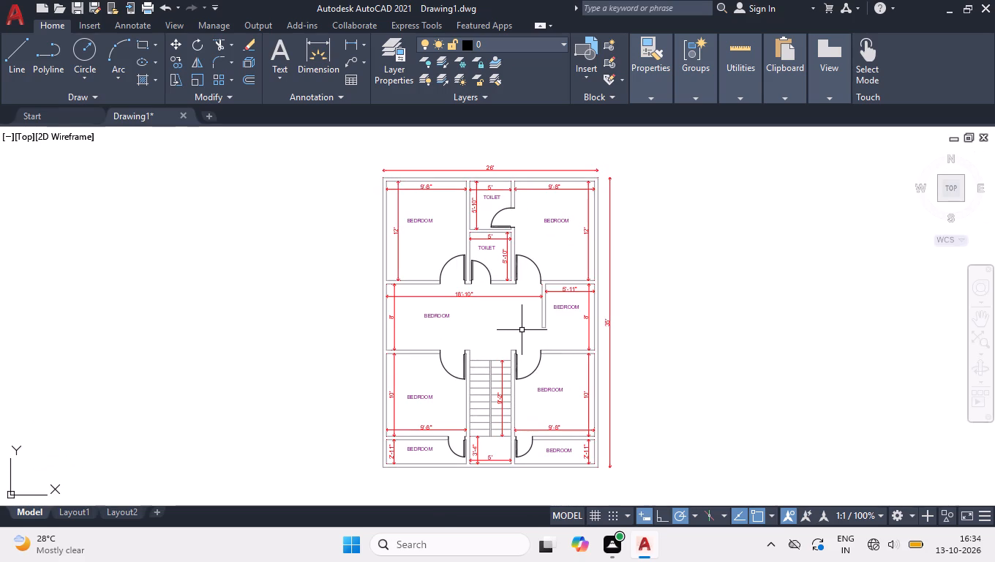
pyautogui.keyDown('ctrl'); pyautogui.scroll(2, 474, 327); pyautogui.keyUp('ctrl')
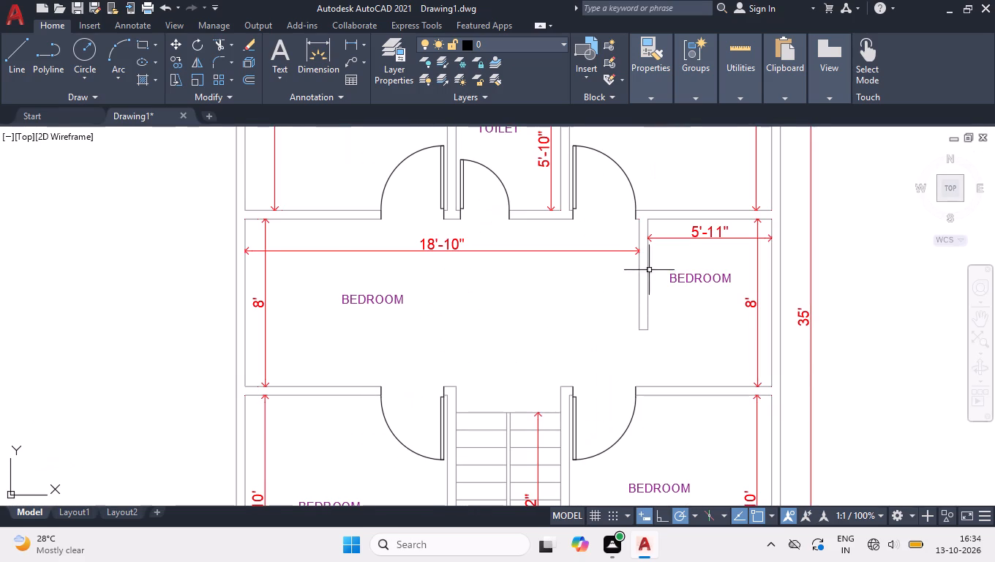
pyautogui.doubleClick(706, 276)
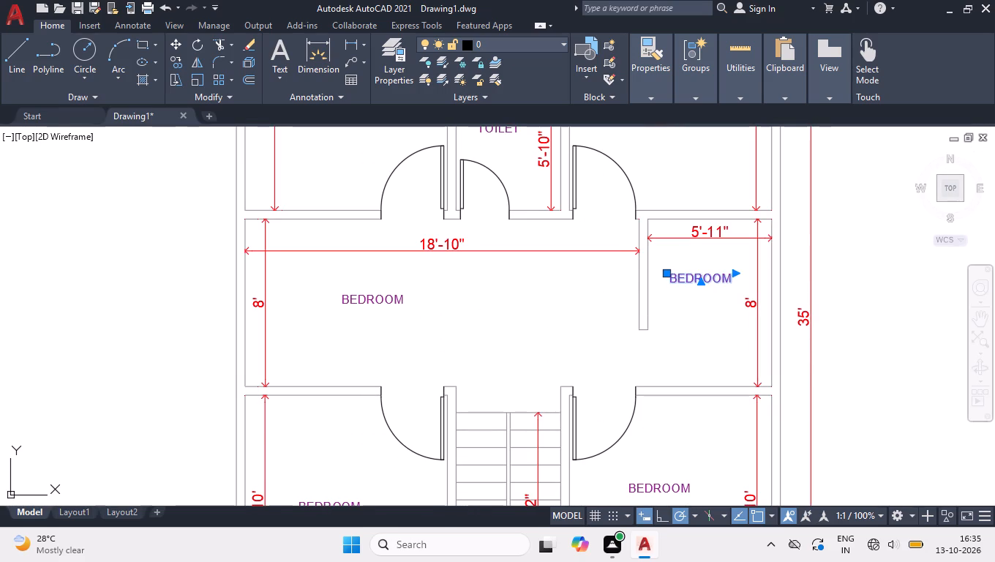
pyautogui.hotkey('ctrl', 'a')
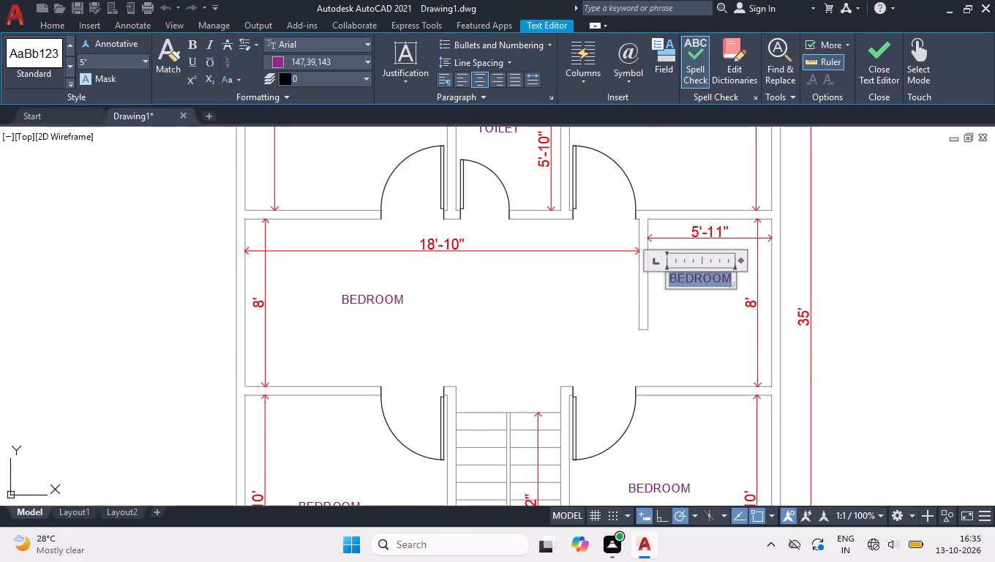
pyautogui.write('KIY')
pyautogui.press('BackSpace')
pyautogui.write('TCHEN')
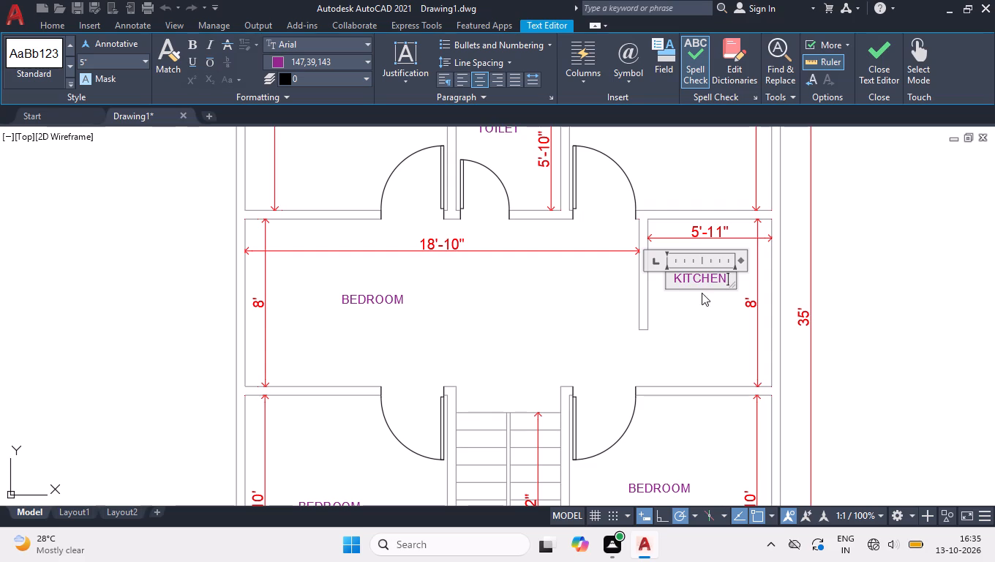
pyautogui.click(686, 326)
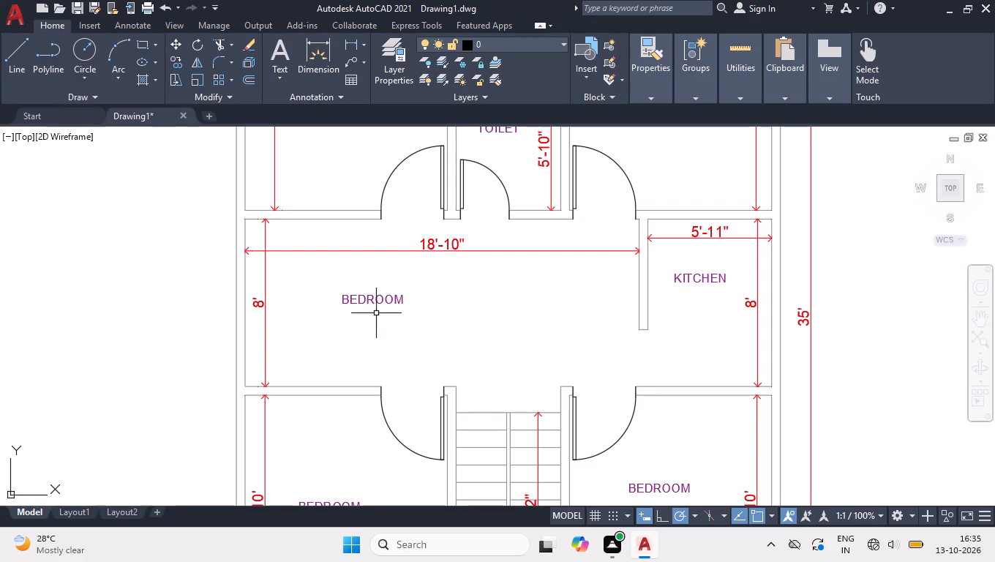
# Change the label in the 18'-10" wide middle room to LIVING / DINING AREA and widen its text frame to fit two lines.
pyautogui.doubleClick(379, 299)
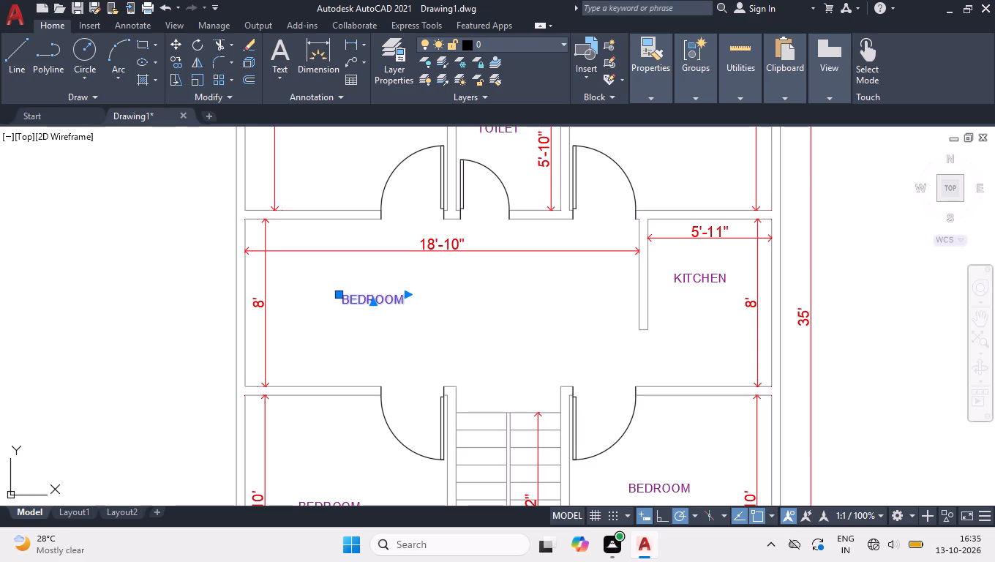
pyautogui.hotkey('ctrl', 'a')
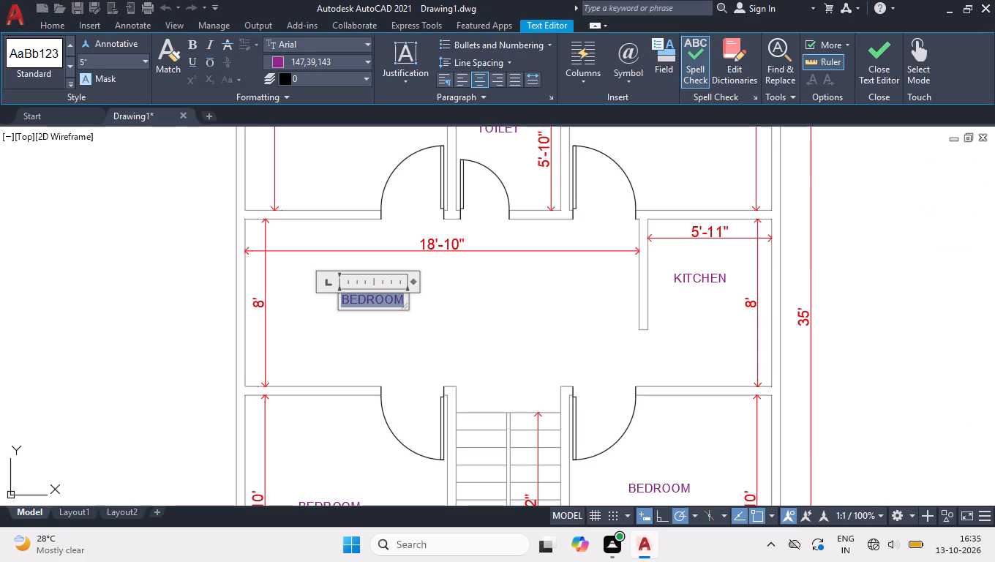
pyautogui.write('LIVING / DINING')
pyautogui.press('space')
pyautogui.write('AREA')
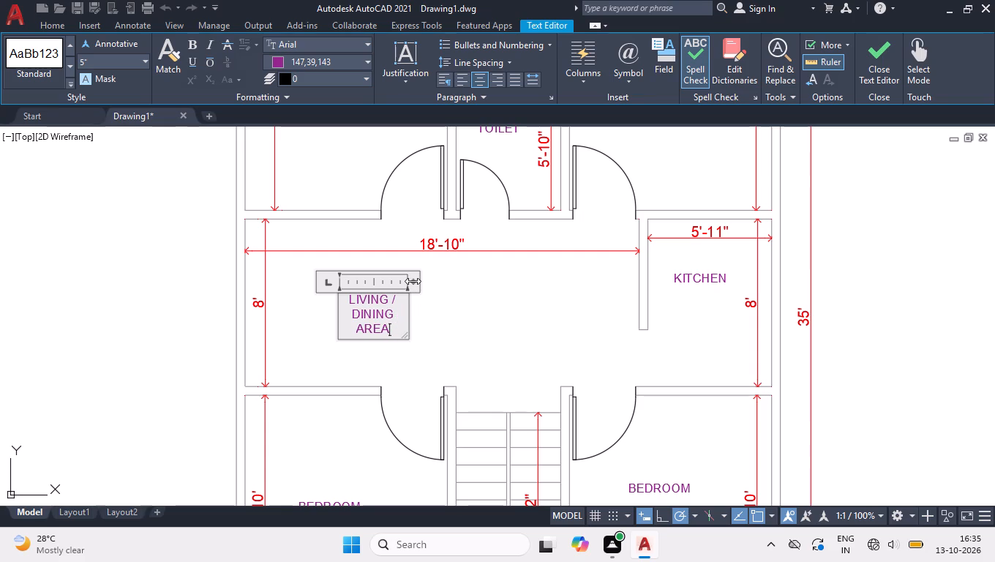
pyautogui.moveTo(413, 280); pyautogui.dragTo(434, 287)
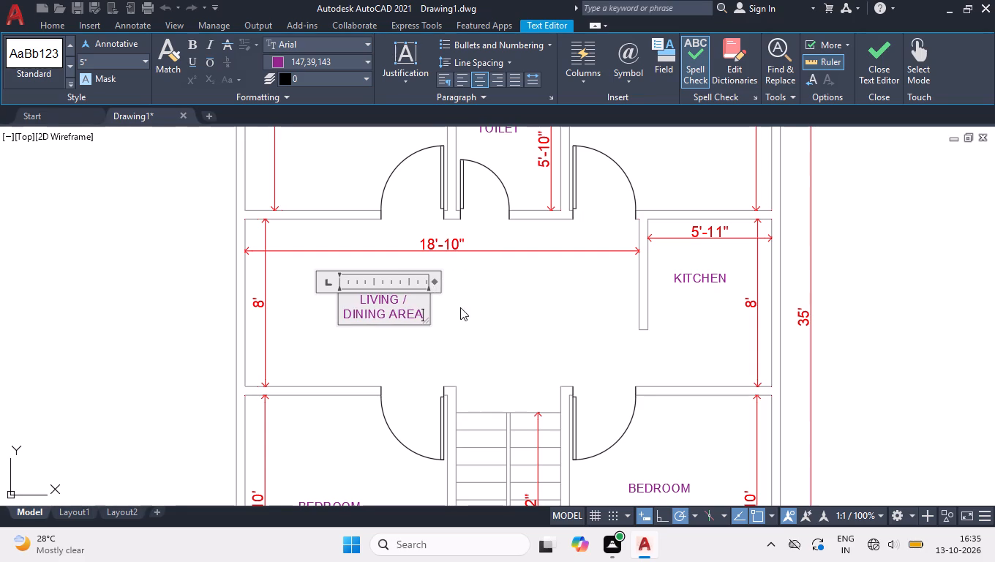
pyautogui.click(460, 307)
# Change the BEDROOM label in the 2'-11" deep southeast space to BALCONY.
pyautogui.keyDown('ctrl'); pyautogui.scroll(-1, 498, 306); pyautogui.keyUp('ctrl')
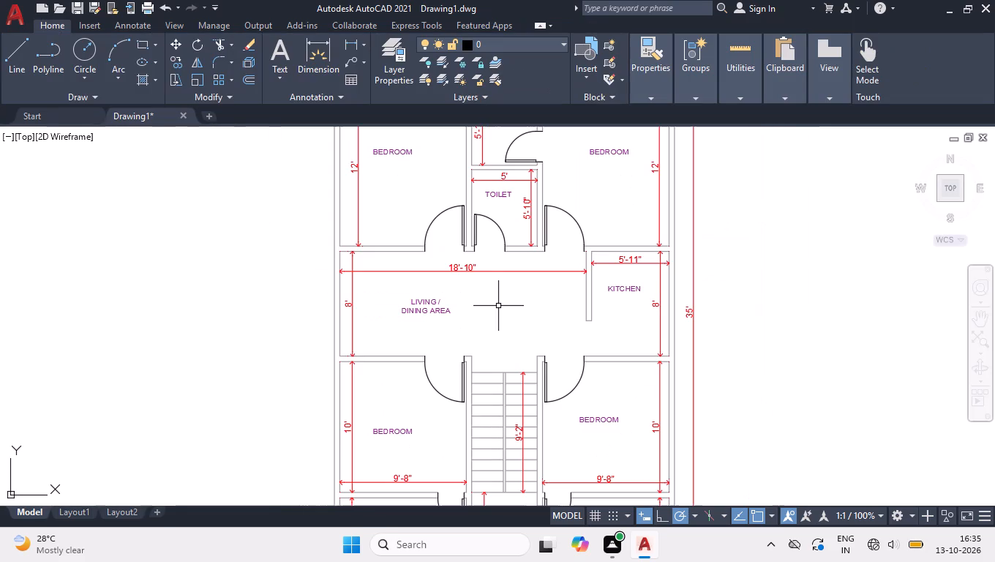
pyautogui.keyDown('ctrl'); pyautogui.scroll(-1, 498, 306); pyautogui.keyUp('ctrl')
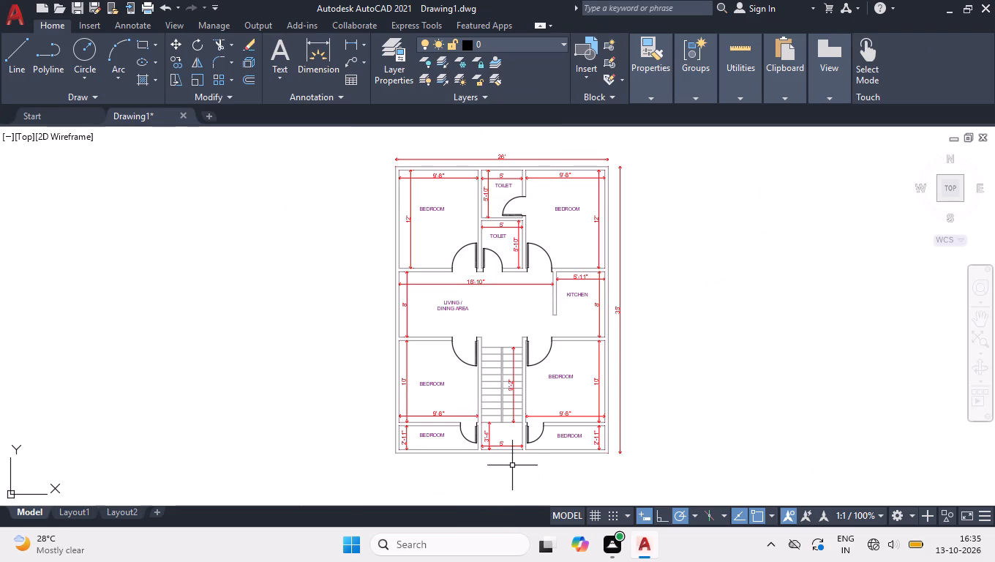
pyautogui.keyDown('ctrl'); pyautogui.scroll(4, 514, 457); pyautogui.keyUp('ctrl')
pyautogui.keyDown('ctrl'); pyautogui.scroll(-1, 514, 457); pyautogui.keyUp('ctrl')
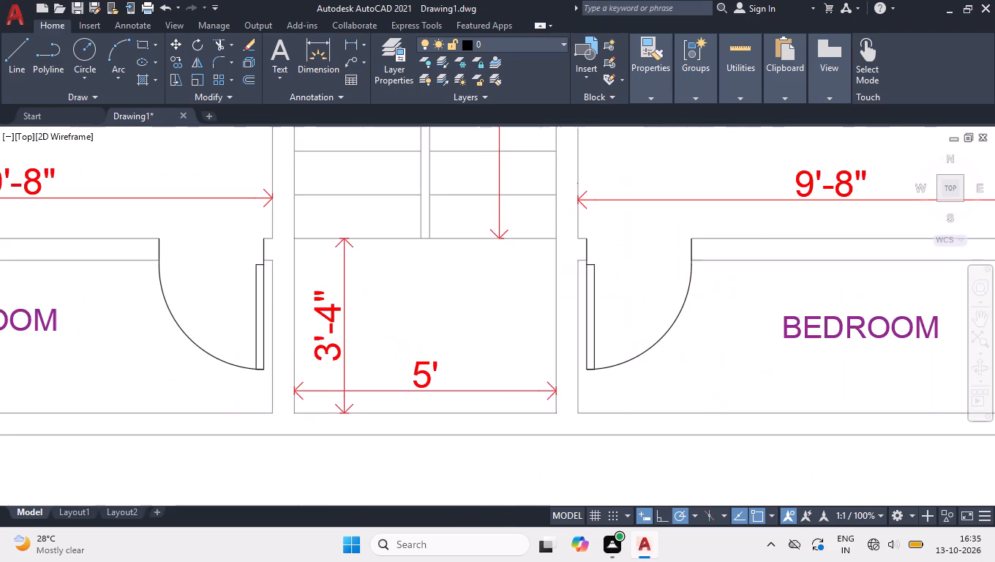
pyautogui.doubleClick(686, 379)
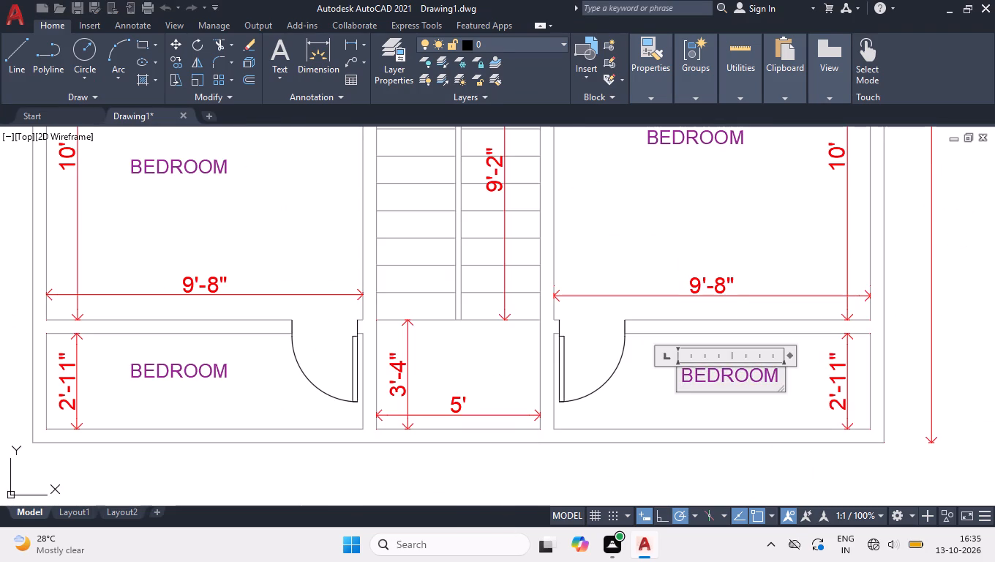
pyautogui.moveTo(700, 378); pyautogui.dragTo(843, 353)
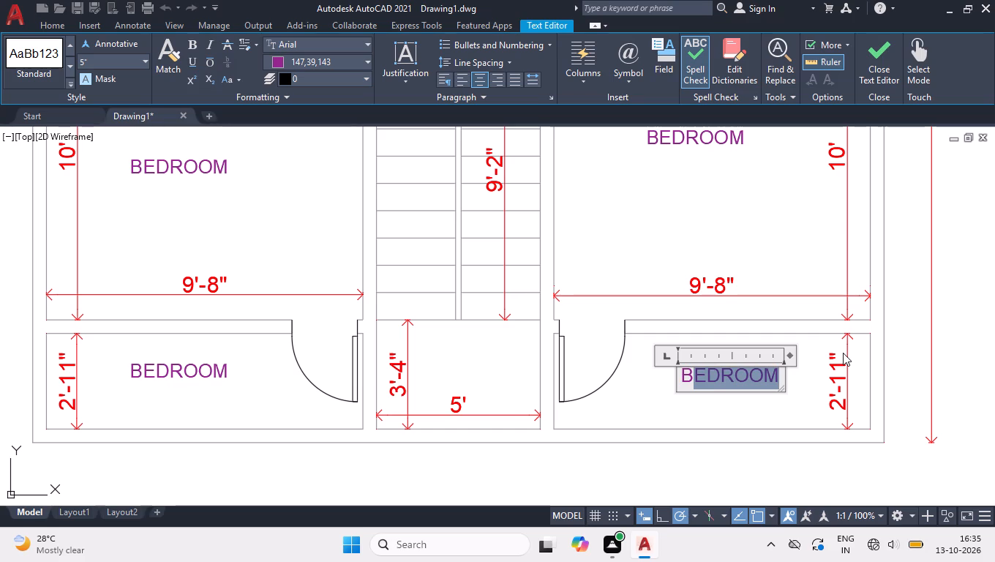
pyautogui.write('ALCONY')
pyautogui.click(834, 259)
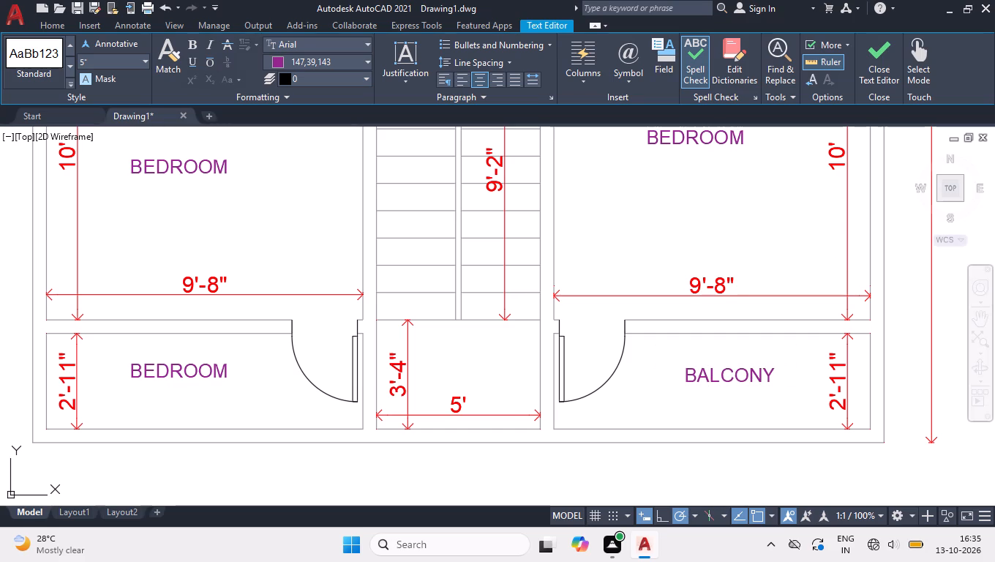
# Change the BEDROOM label in the 2'-11" deep southwest space to BALCONY.
pyautogui.doubleClick(203, 370)
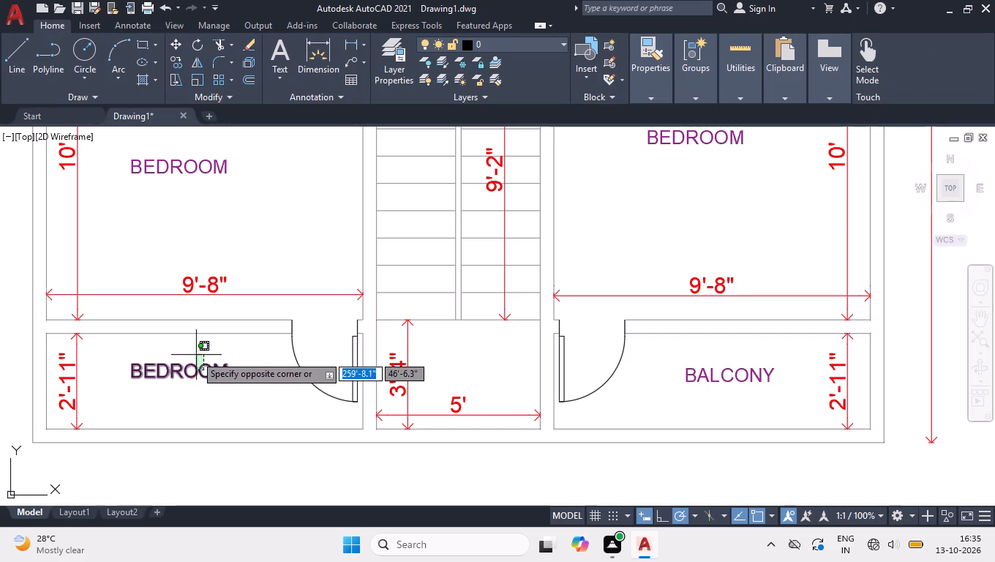
pyautogui.click(195, 355)
pyautogui.doubleClick(193, 366)
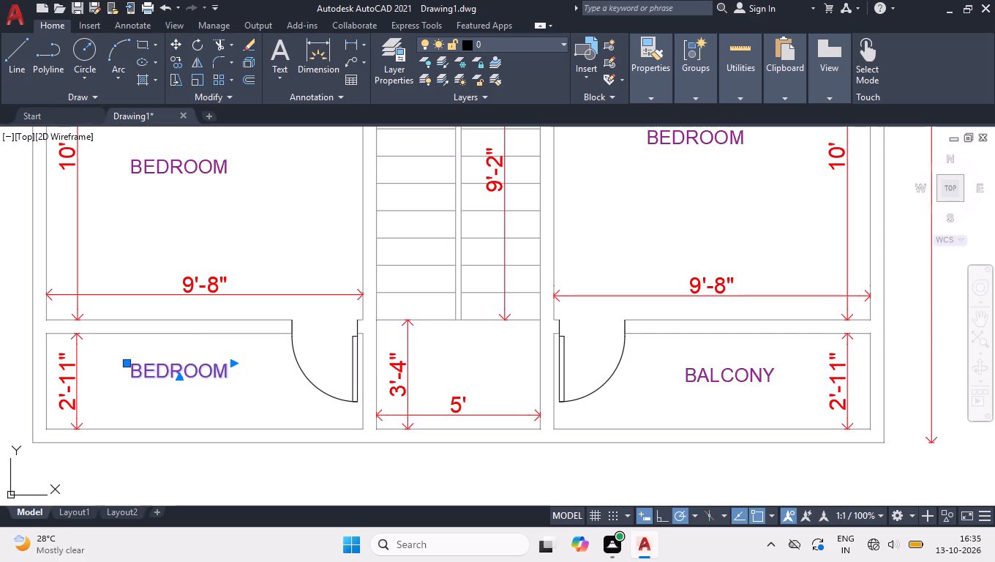
pyautogui.click(142, 373)
pyautogui.moveTo(142, 373); pyautogui.dragTo(263, 370)
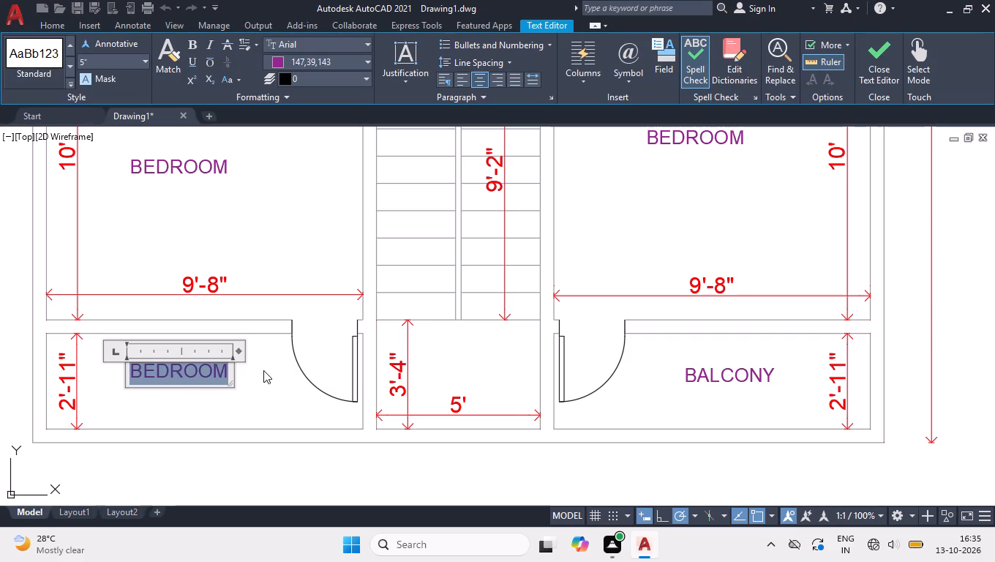
pyautogui.write('BALCONY')
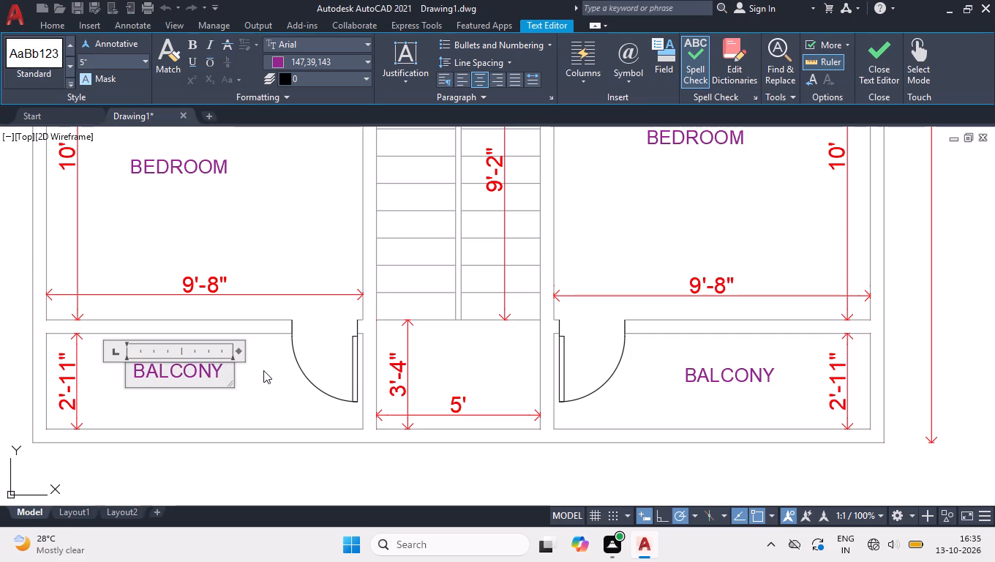
pyautogui.click(263, 370)
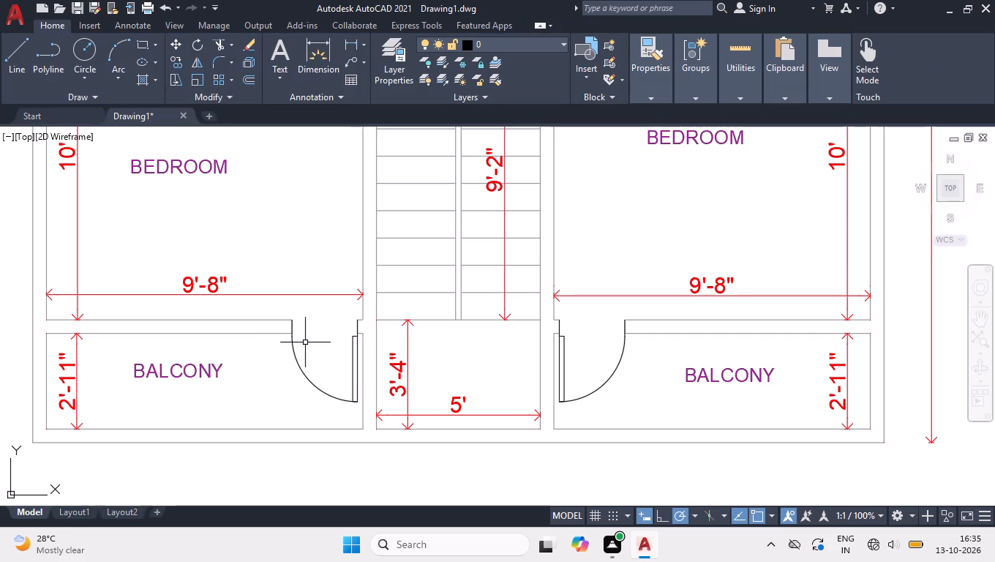
# Fill the connected walls of the whole floor plan with a SOLID hatch in colour 253.
pyautogui.click(951, 192)
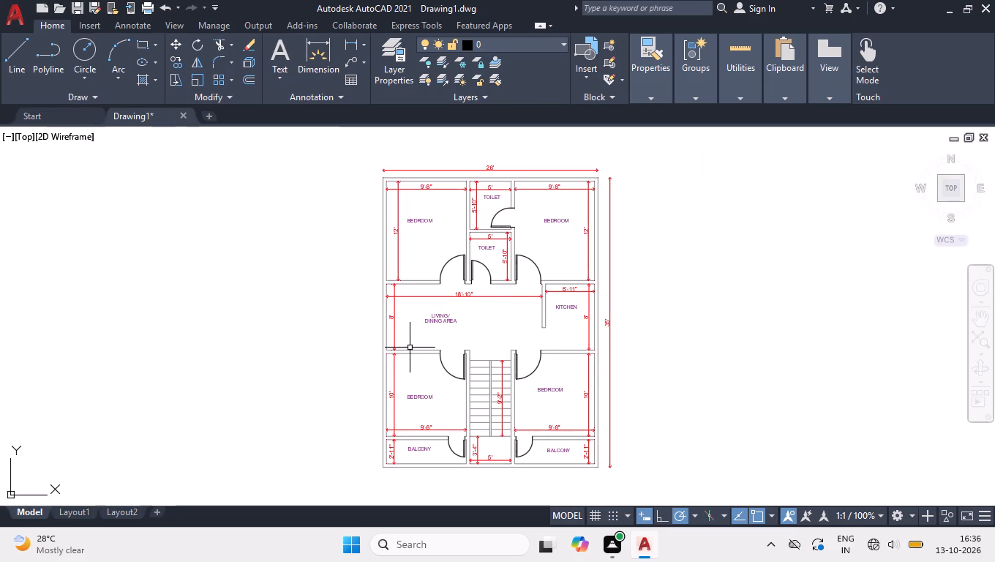
pyautogui.click(138, 78)
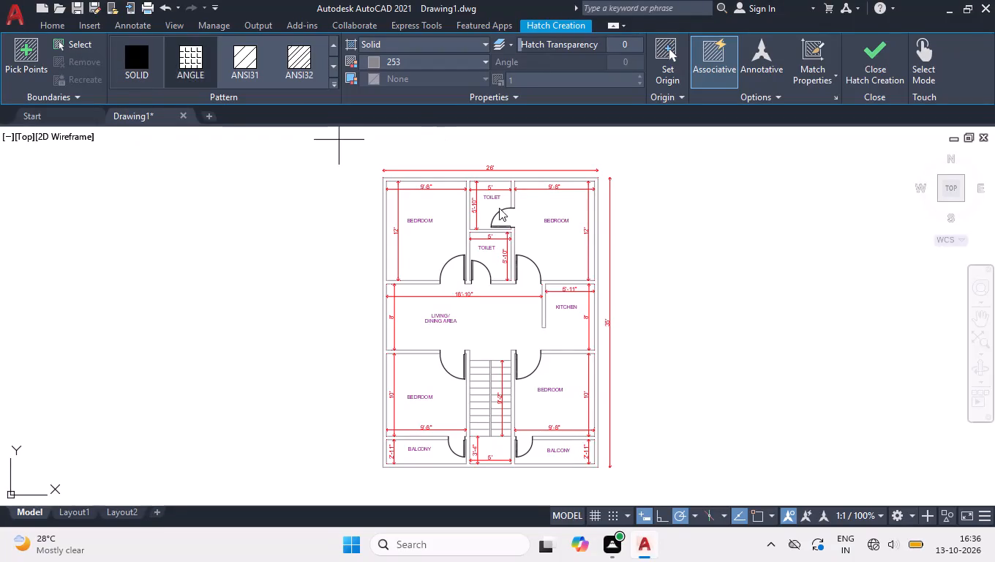
pyautogui.click(468, 465)
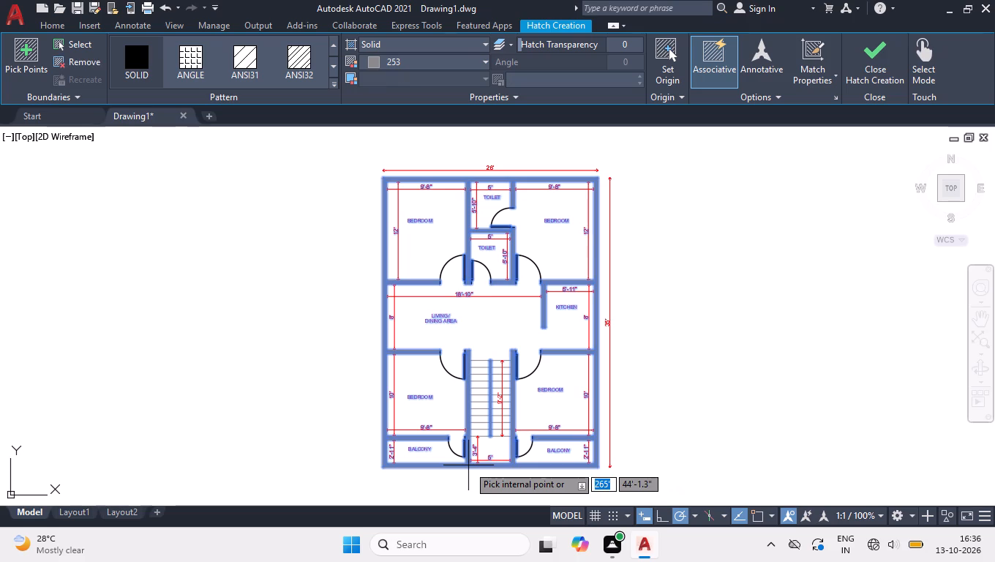
pyautogui.press('space')
# Fill the narrow divider between the two staircase flights with a SOLID hatch in colour 253.
pyautogui.keyDown('ctrl'); pyautogui.scroll(3, 485, 432); pyautogui.keyUp('ctrl')
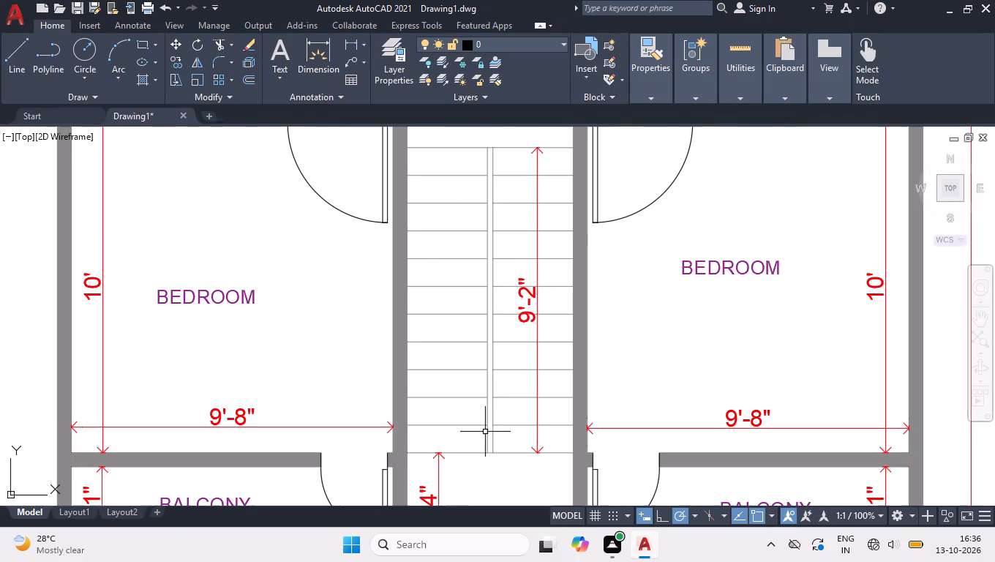
pyautogui.click(144, 75)
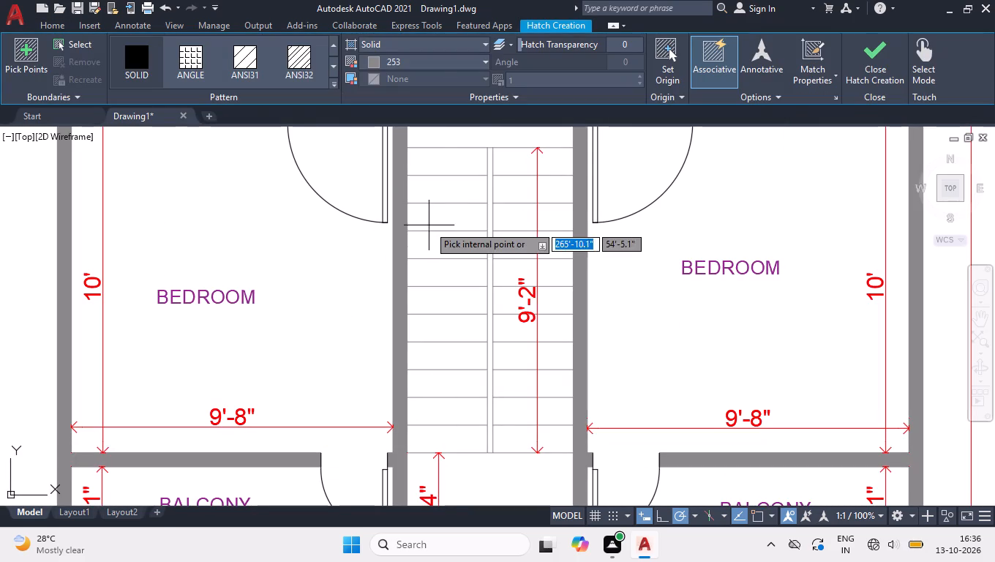
pyautogui.click(491, 235)
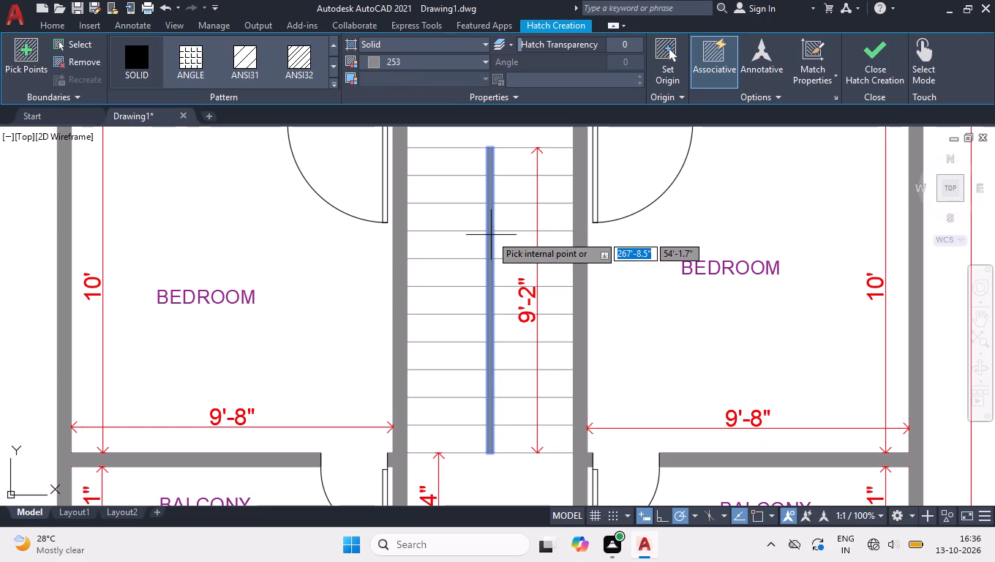
pyautogui.press('space')
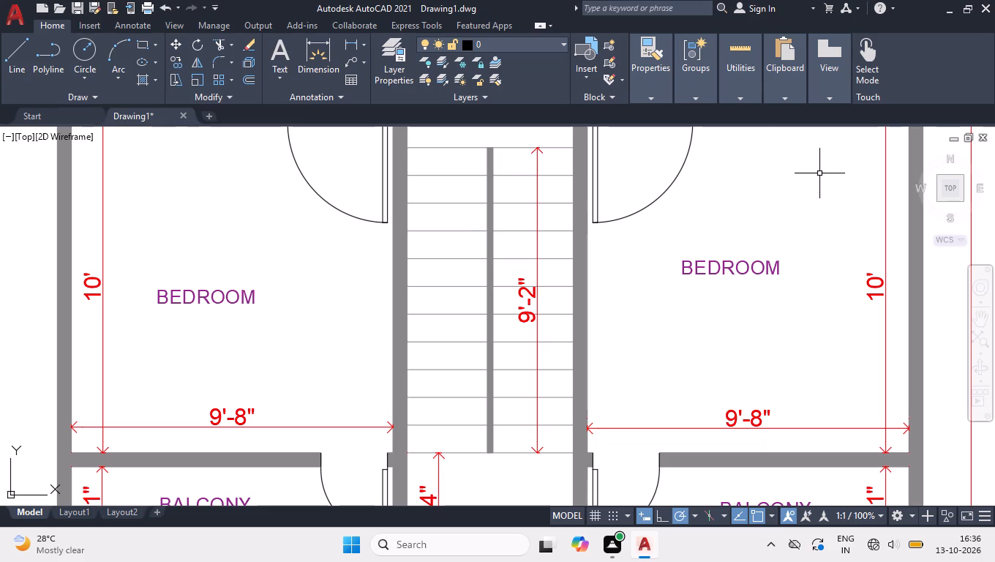
# Group the whole finished floor plan, including its 26' and 35' overall dimensions, into a single object.
pyautogui.click(952, 186)
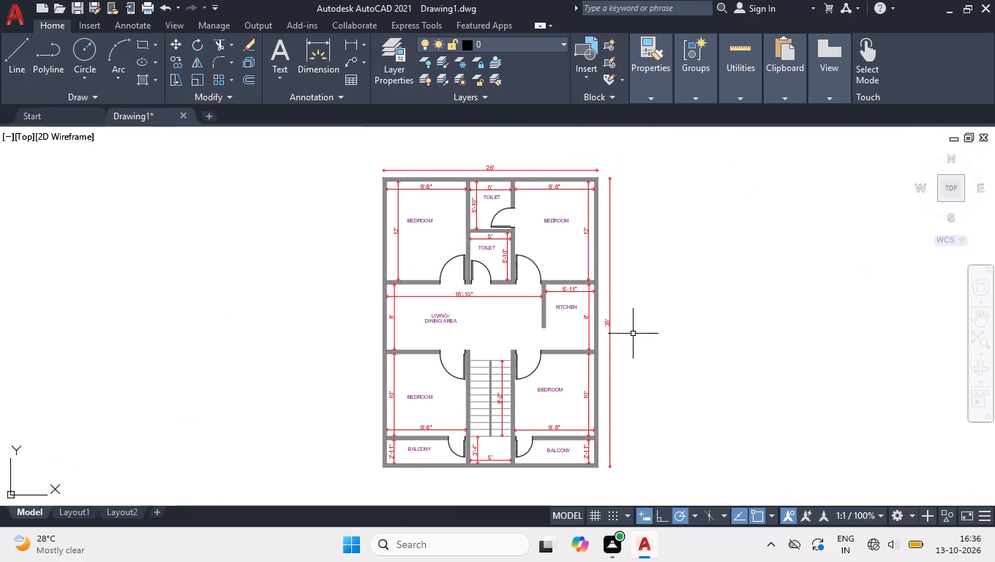
pyautogui.click(375, 160)
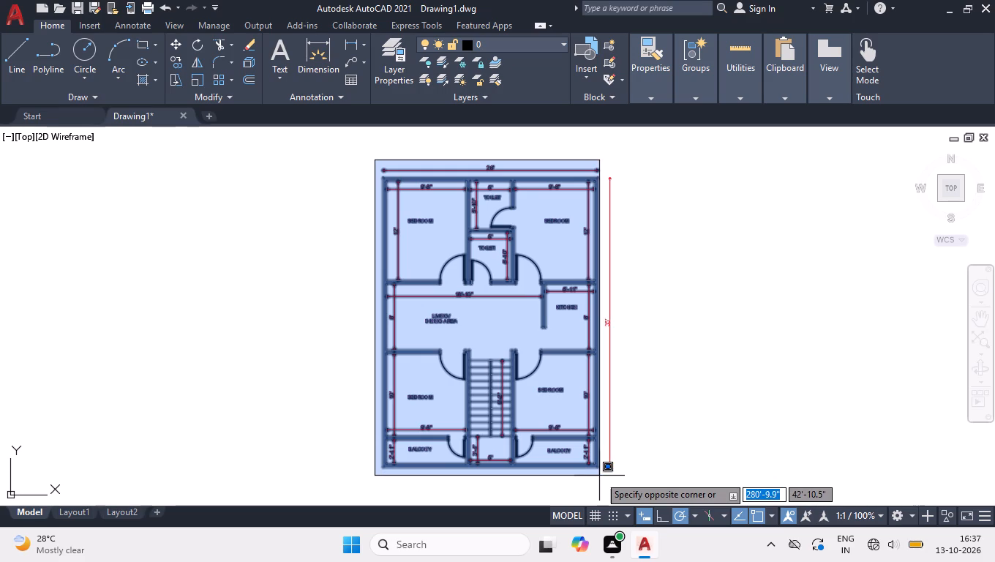
pyautogui.click(617, 478)
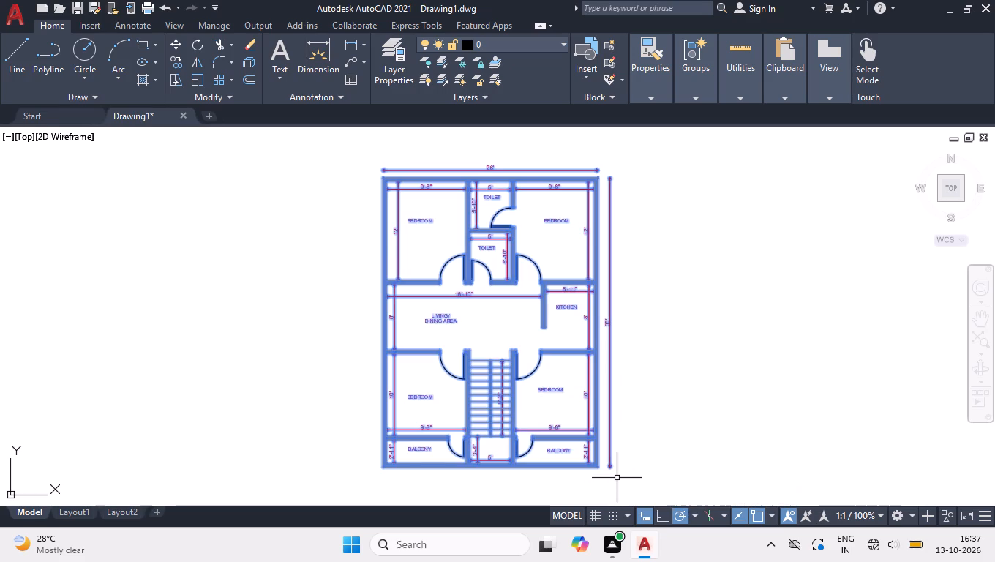
pyautogui.write('GROUP')
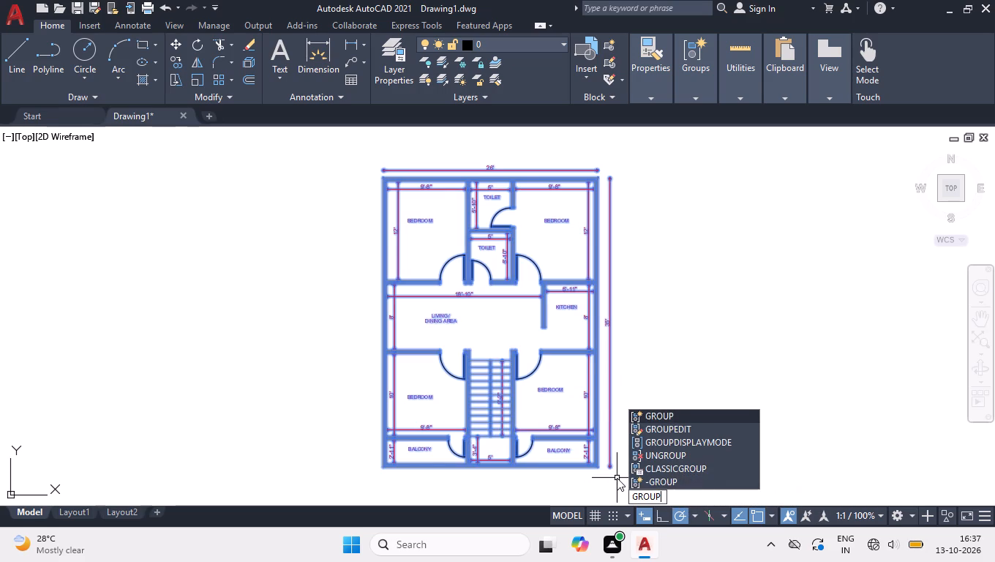
pyautogui.press('Return')
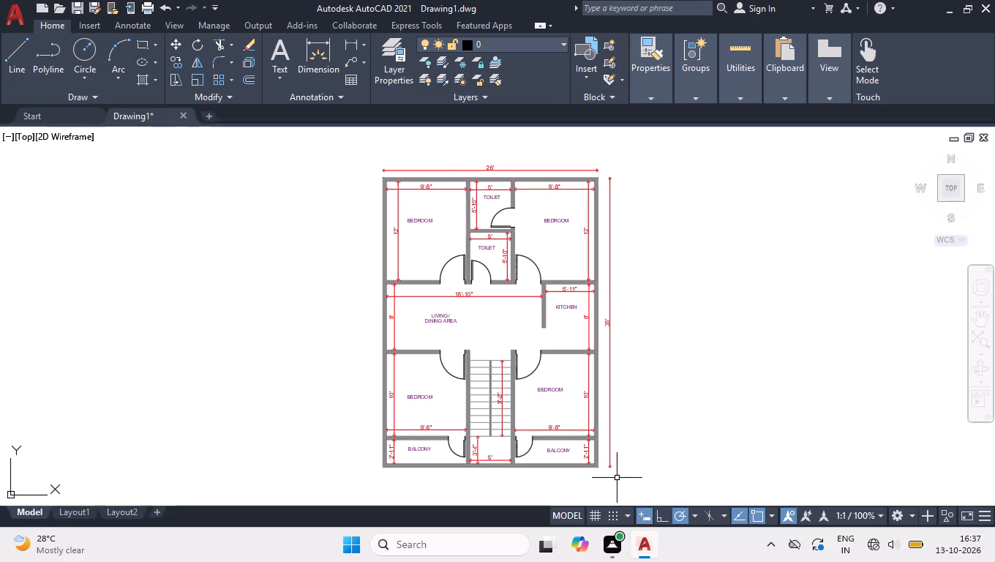
# Move the grouped floor plan about 41' horizontally to the west with Ortho on.
pyautogui.click(617, 478)
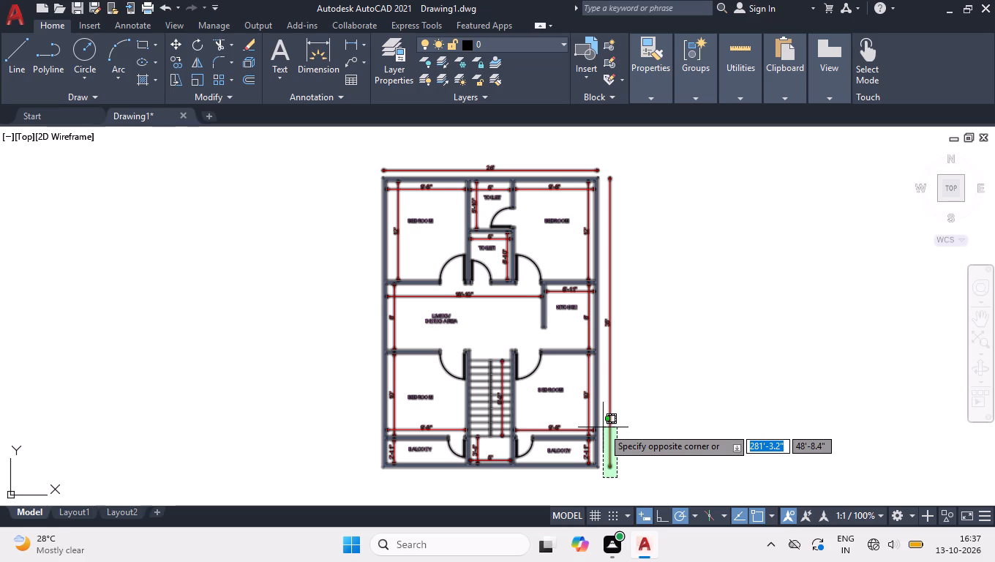
pyautogui.click(603, 427)
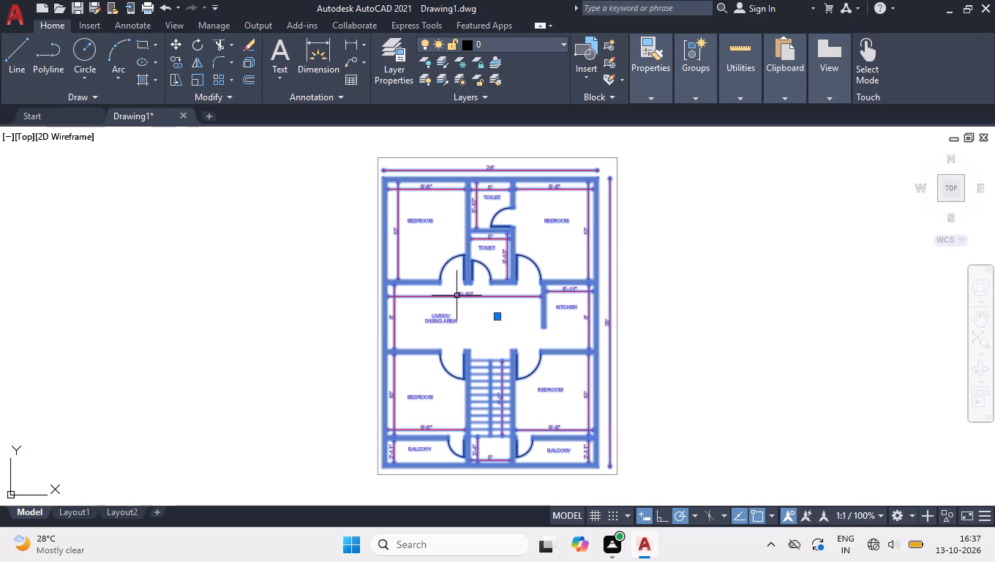
pyautogui.click(497, 315)
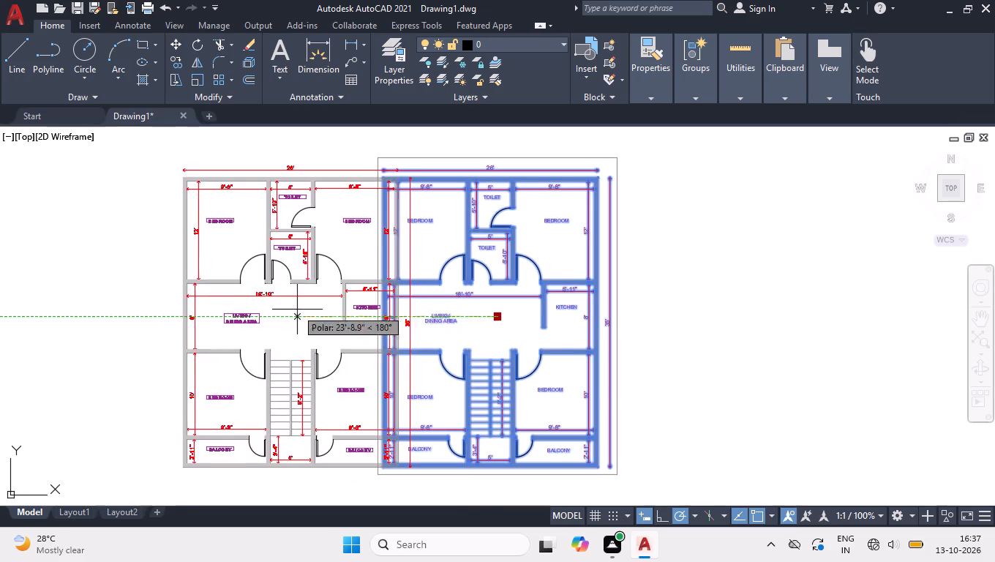
pyautogui.click(662, 521)
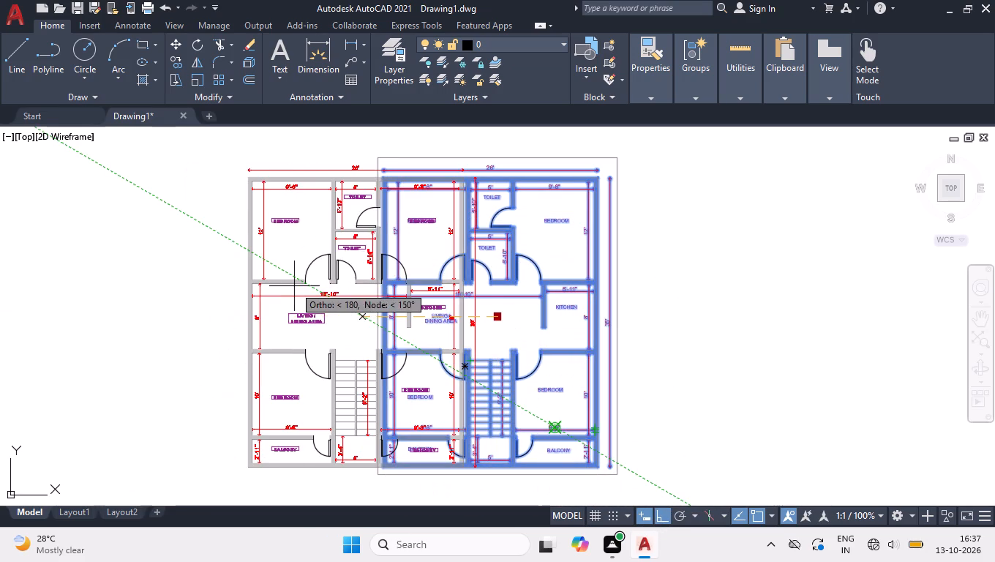
pyautogui.click(158, 304)
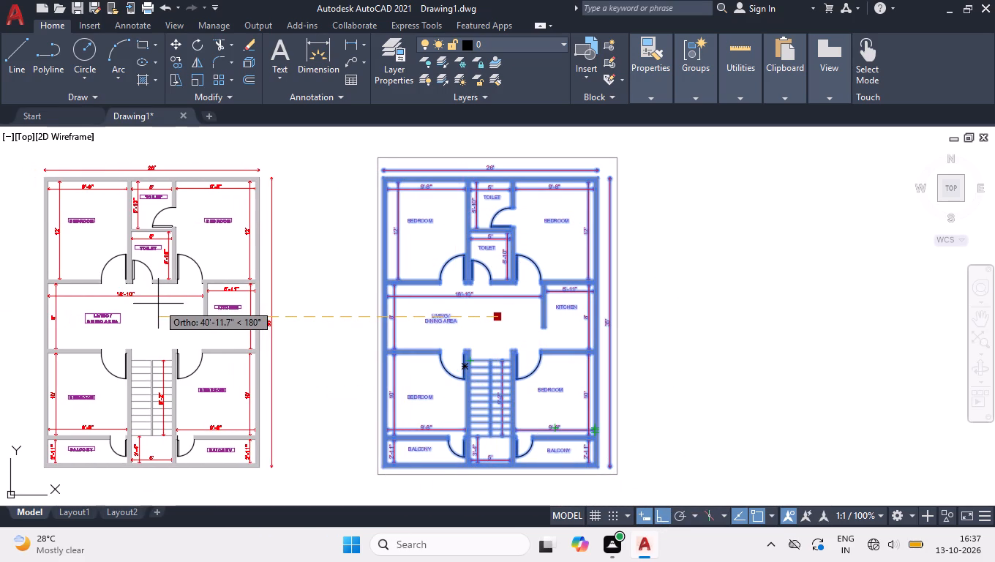
pyautogui.rightClick(335, 225)
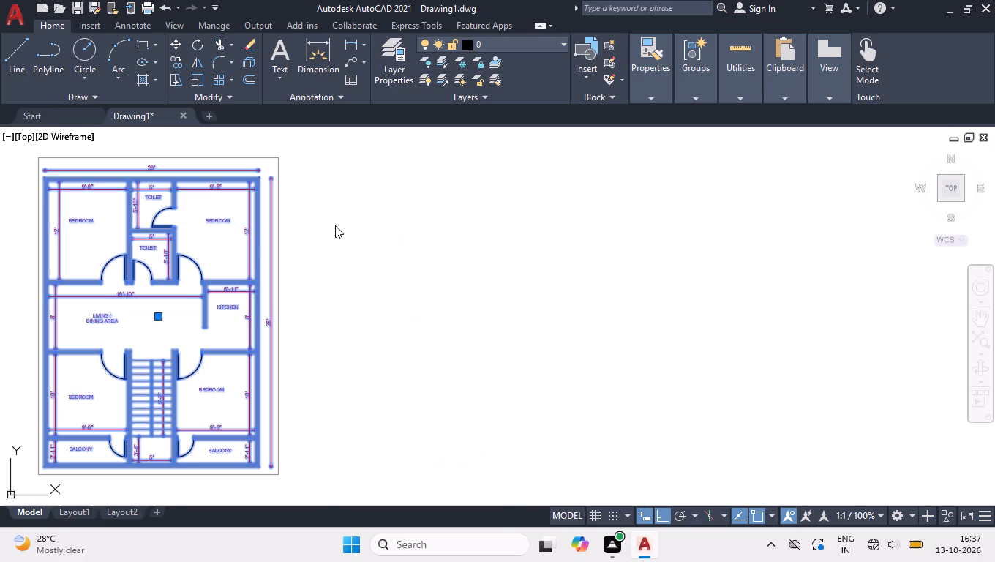
pyautogui.click(367, 414)
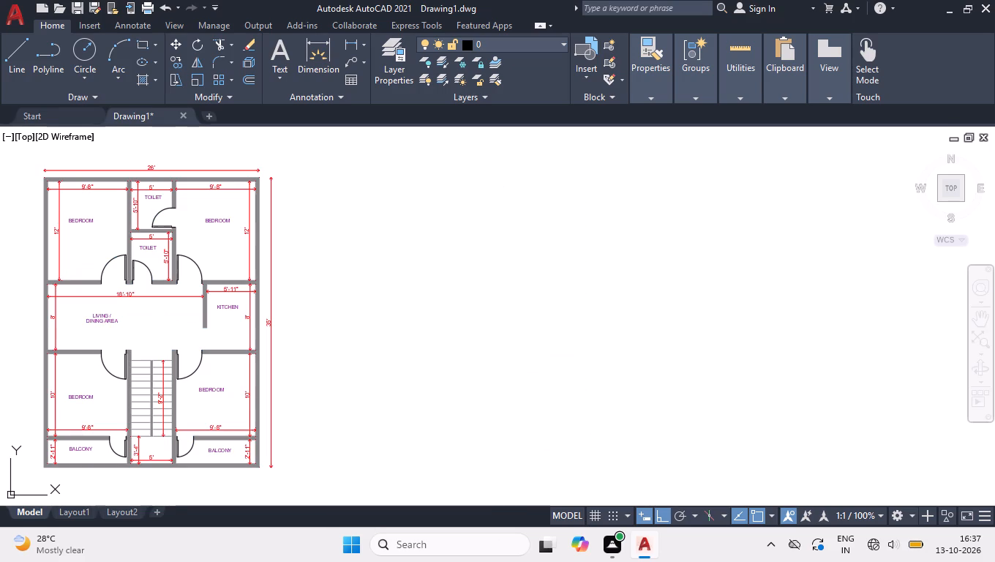
# Draw a closed 26' by 35' rectangular outline with lines east of the grouped plan, its base level with the plan's south edge.
pyautogui.press('l')
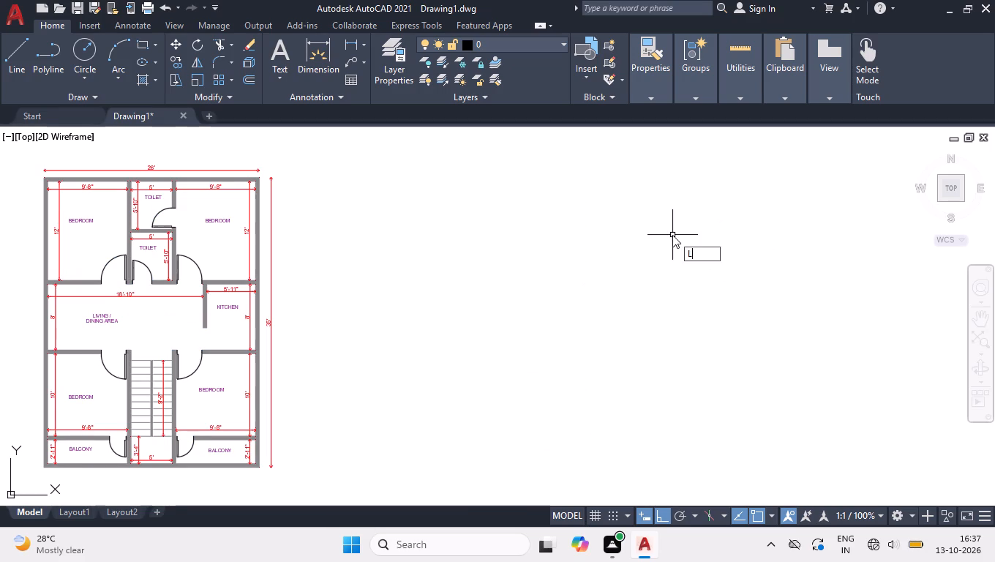
pyautogui.press('Return')
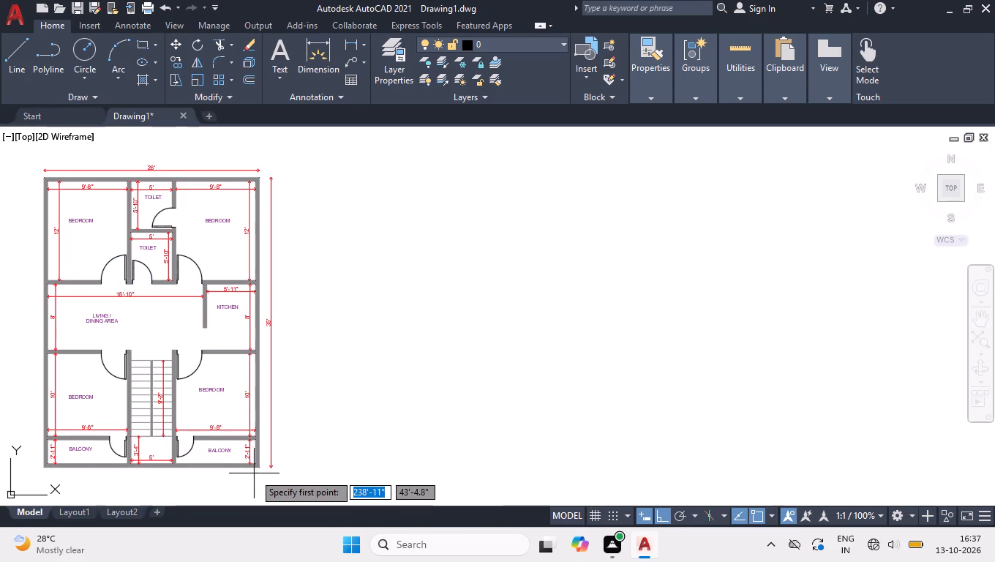
pyautogui.click(362, 466)
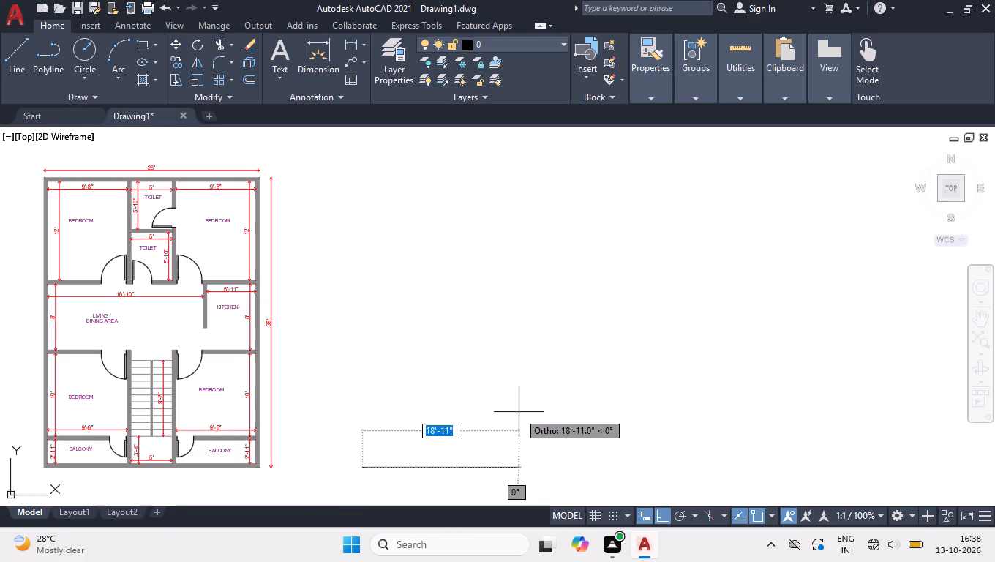
pyautogui.write('26')
pyautogui.press("'")
pyautogui.press('Return')
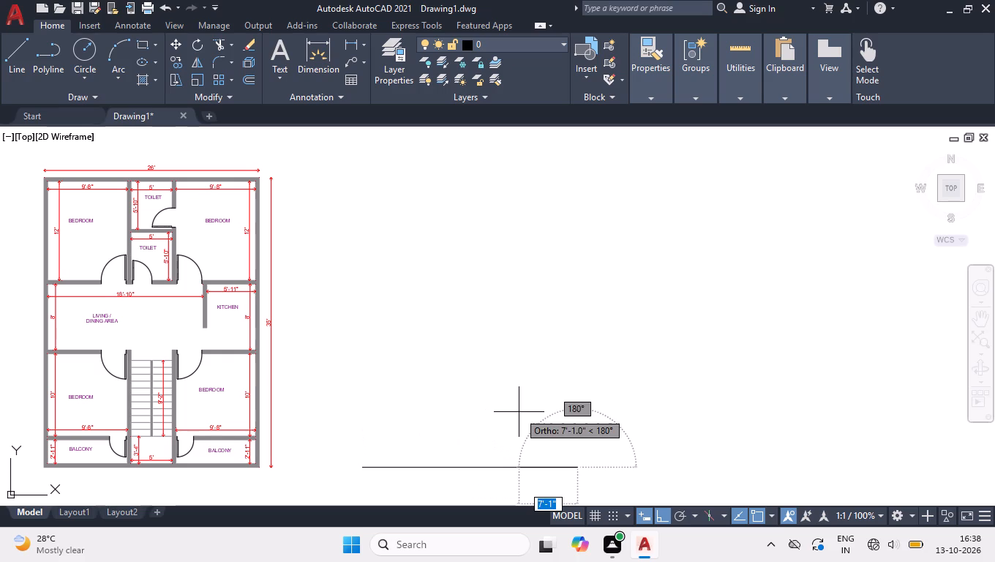
pyautogui.write("35'")
pyautogui.press('Return')
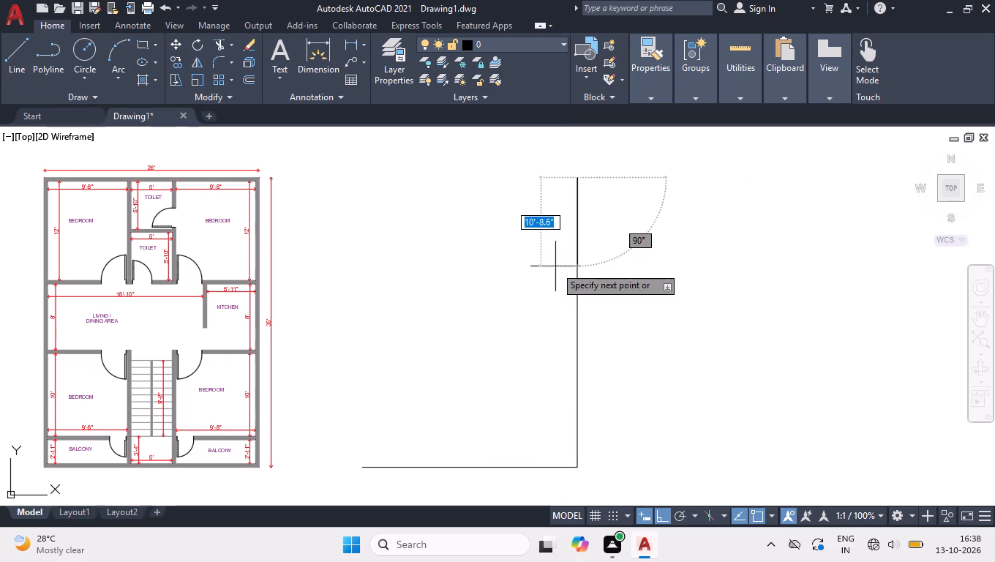
pyautogui.write("26'")
pyautogui.press('Return')
pyautogui.press('c')
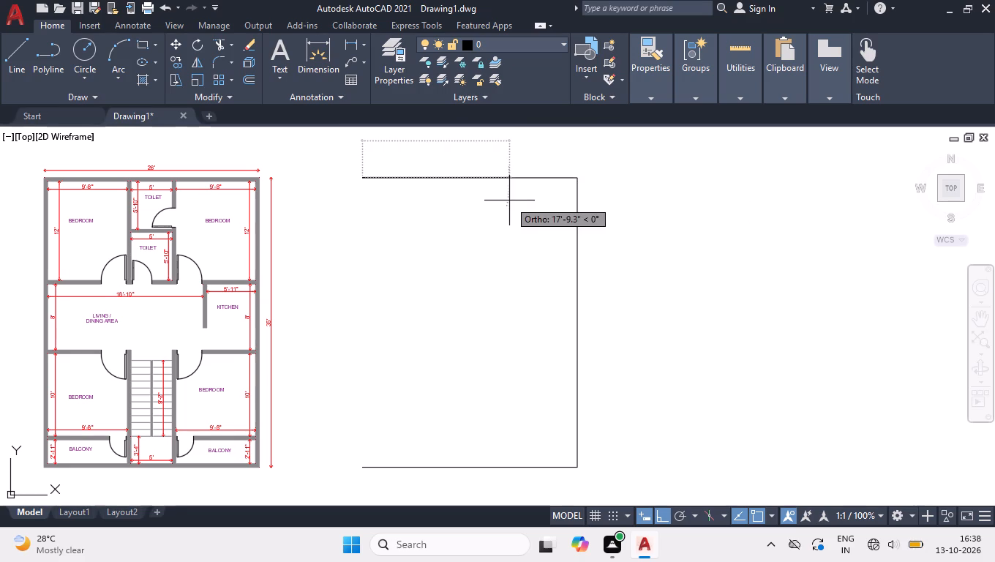
pyautogui.press('Return')
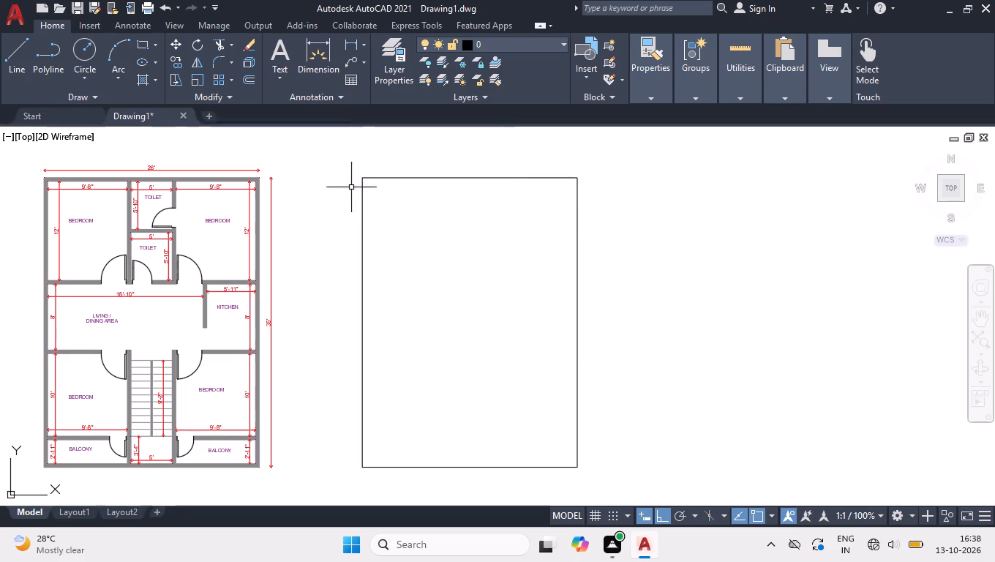
# Join the four lines of the new 26' by 35' outline into one closed polyline.
pyautogui.moveTo(340, 160); pyautogui.dragTo(467, 331)
pyautogui.moveTo(348, 162); pyautogui.dragTo(432, 250)
pyautogui.moveTo(432, 250); pyautogui.dragTo(343, 165)
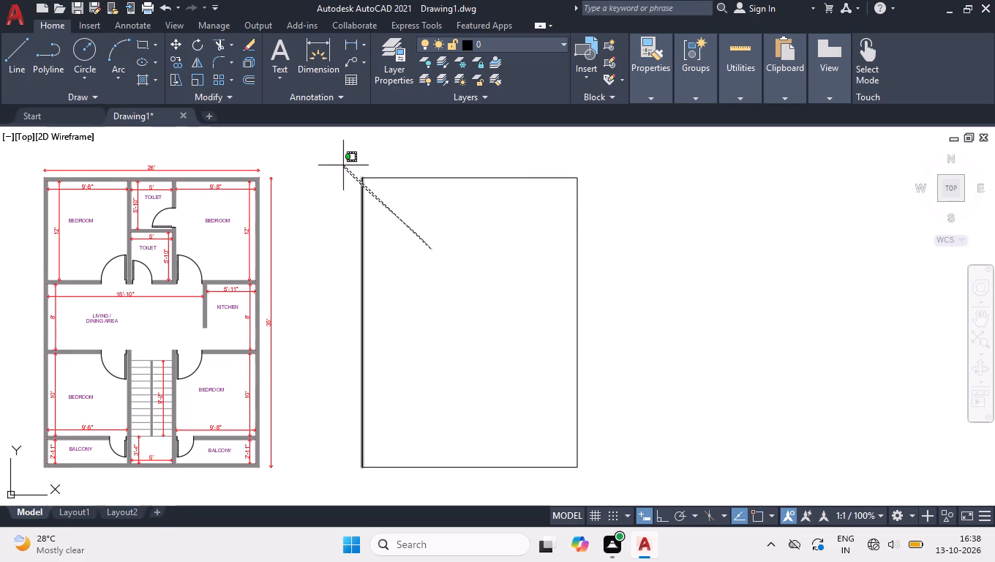
pyautogui.moveTo(343, 165); pyautogui.dragTo(457, 518)
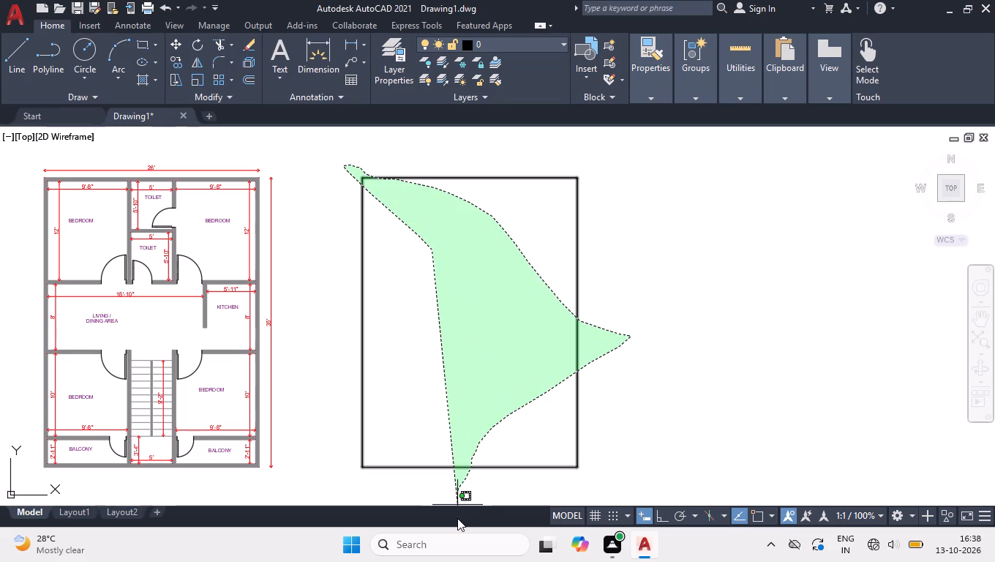
pyautogui.press('k')
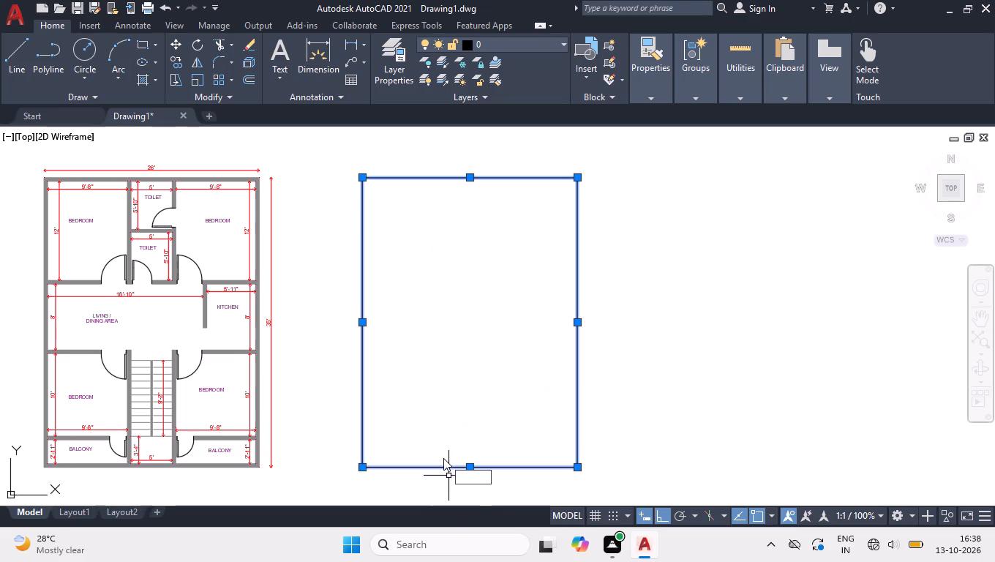
pyautogui.press('BackSpace')
pyautogui.press('j')
pyautogui.press('BackSpace')
pyautogui.press('BackSpace')
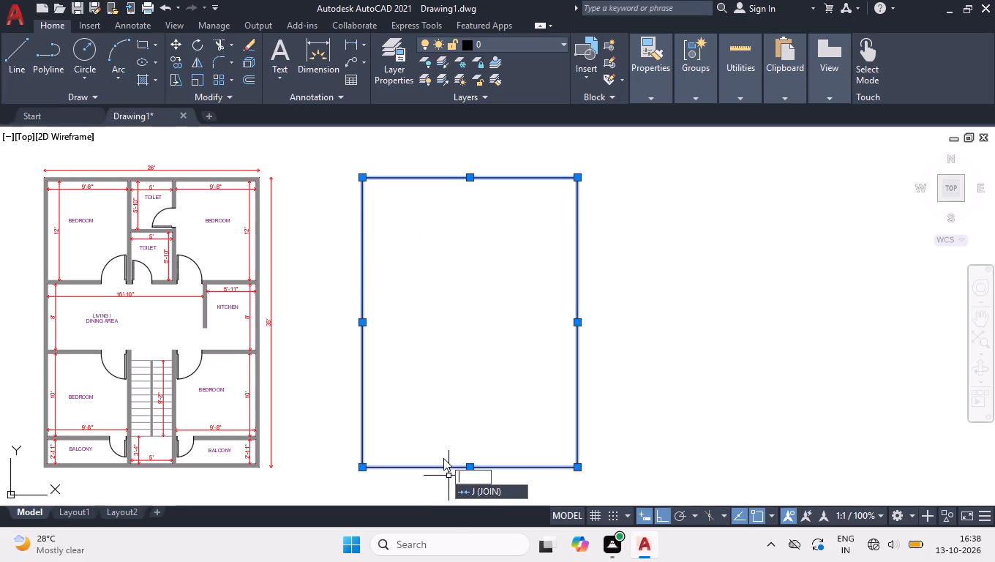
pyautogui.press('BackSpace')
pyautogui.press('j')
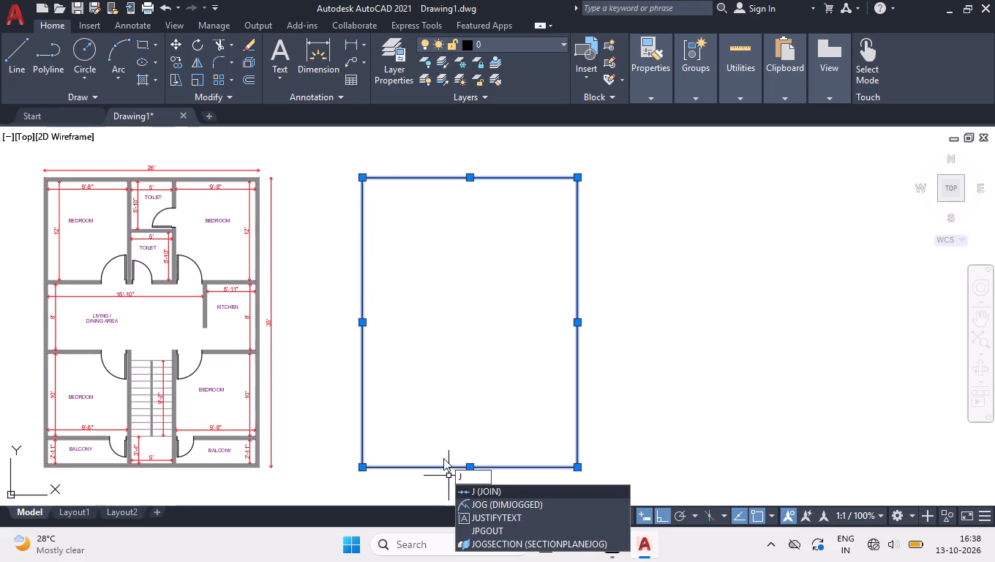
pyautogui.press('Return')
# Offset the new outline 5" inward to form the outer walls.
pyautogui.write('OFF')
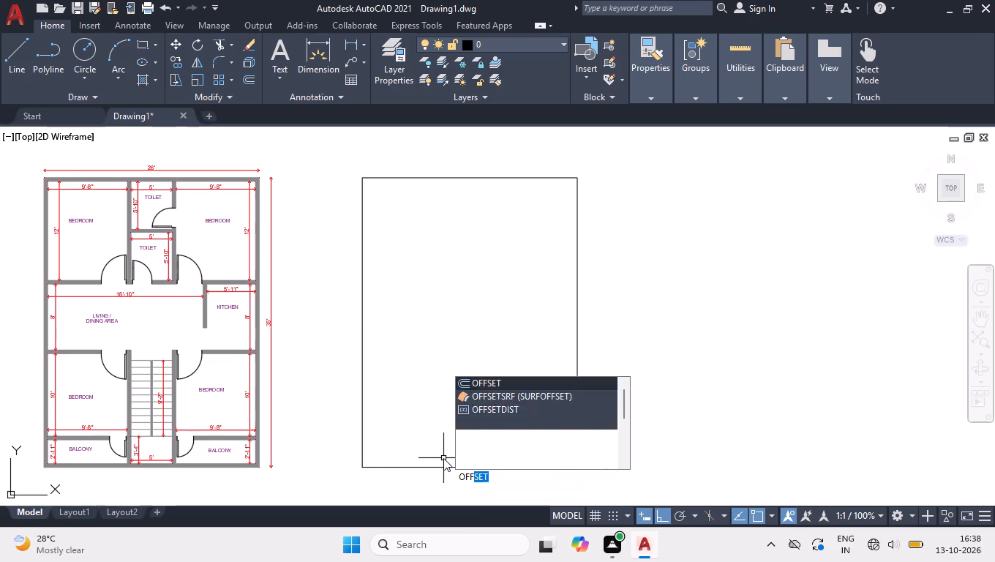
pyautogui.press('Return')
pyautogui.press('5')
pyautogui.press('Return')
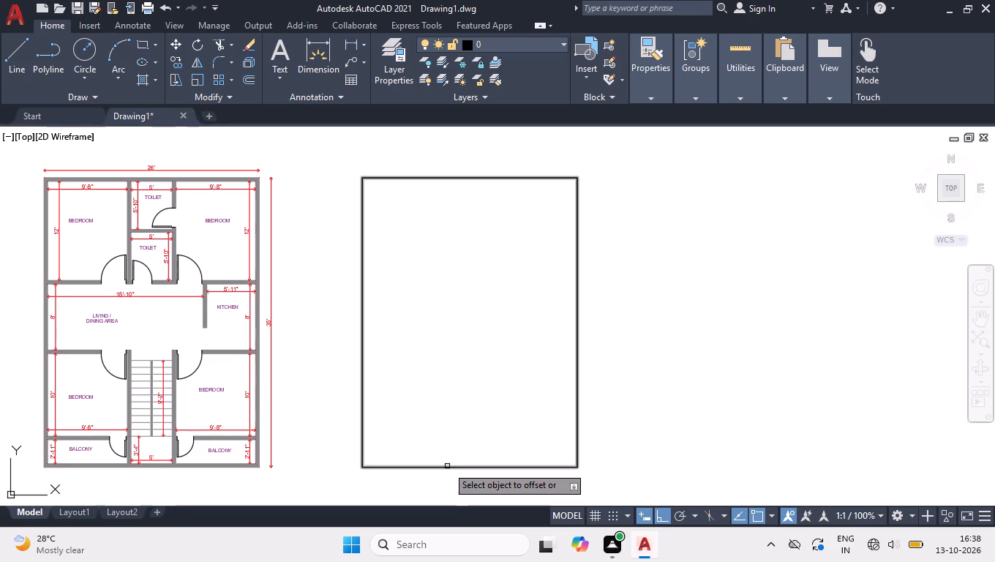
pyautogui.click(447, 466)
pyautogui.click(446, 434)
pyautogui.press('space')
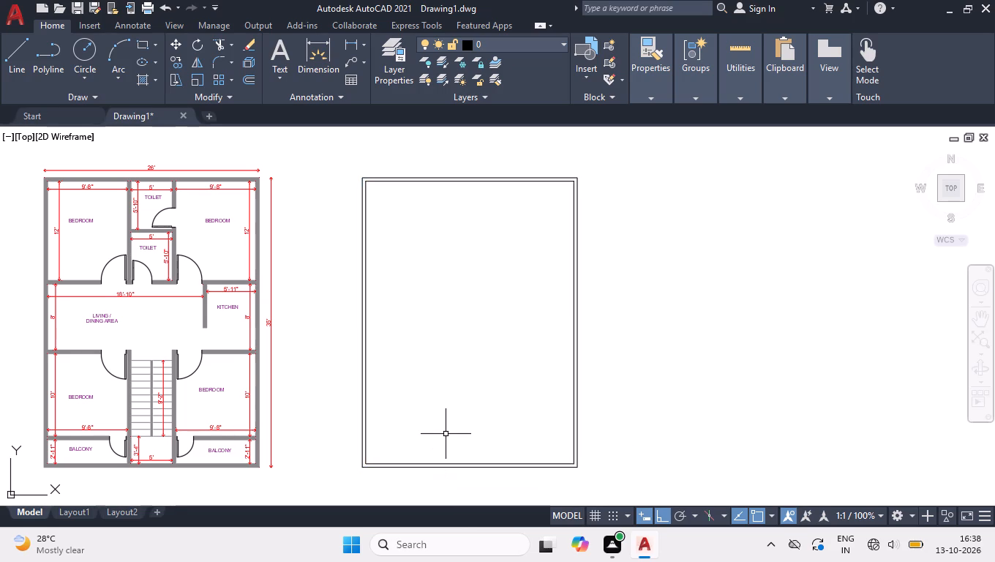
# Explode both the outer and inner wall outlines into separate lines.
pyautogui.click(453, 444)
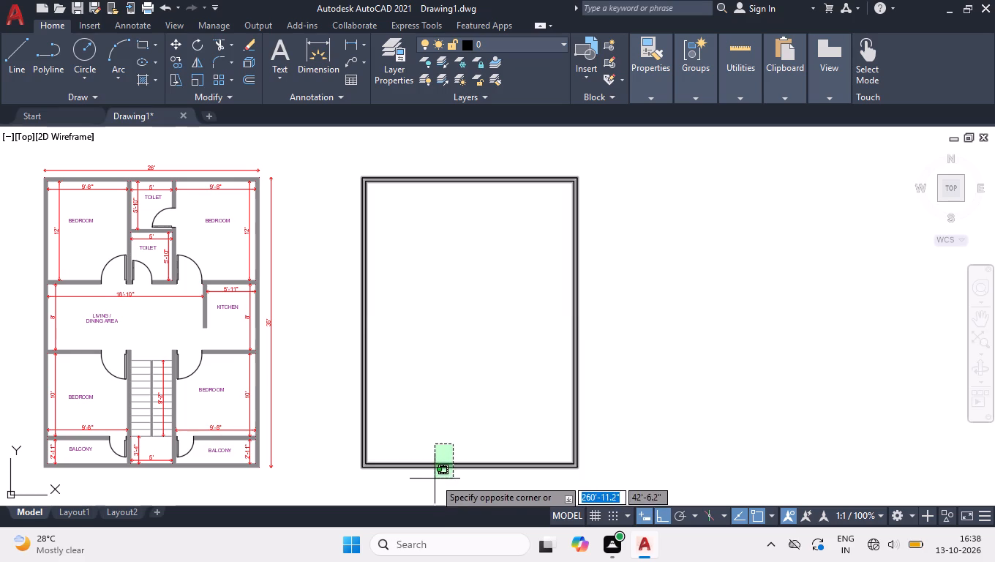
pyautogui.click(435, 479)
pyautogui.write('EXPLO')
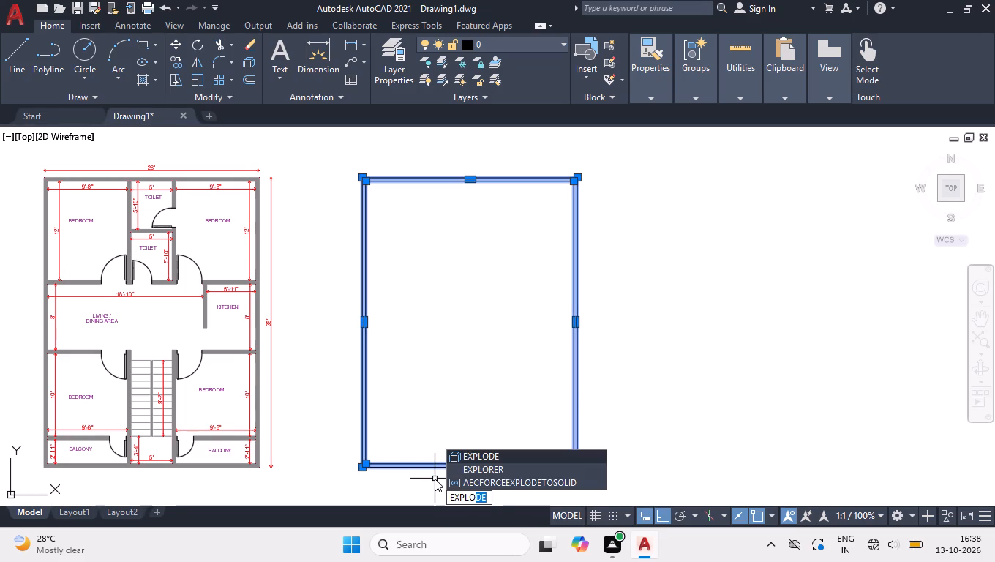
pyautogui.press('Return')
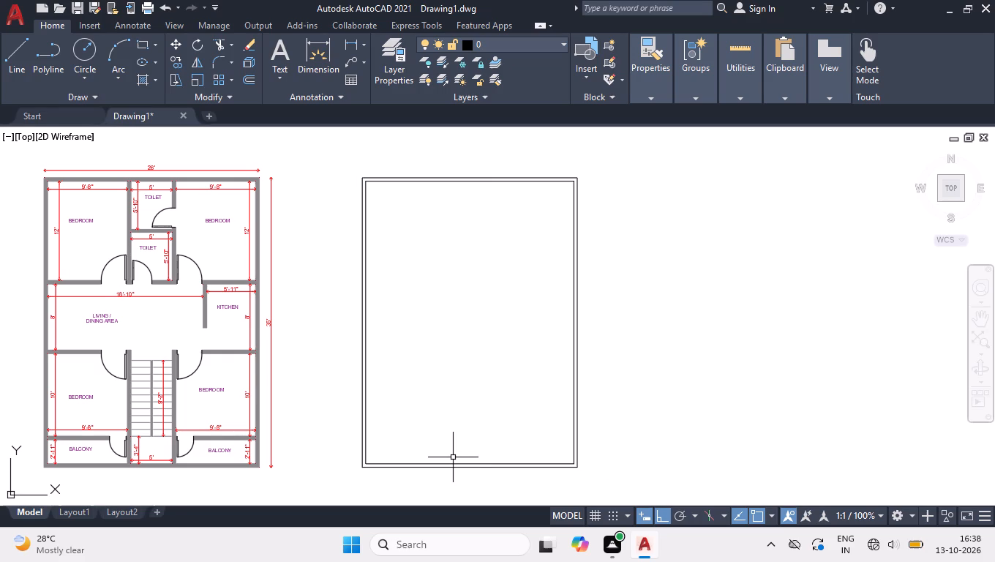
# Create a horizontal wall by offsetting the inner north wall line 12' south, and that new line another 5" south.
pyautogui.write('OFF')
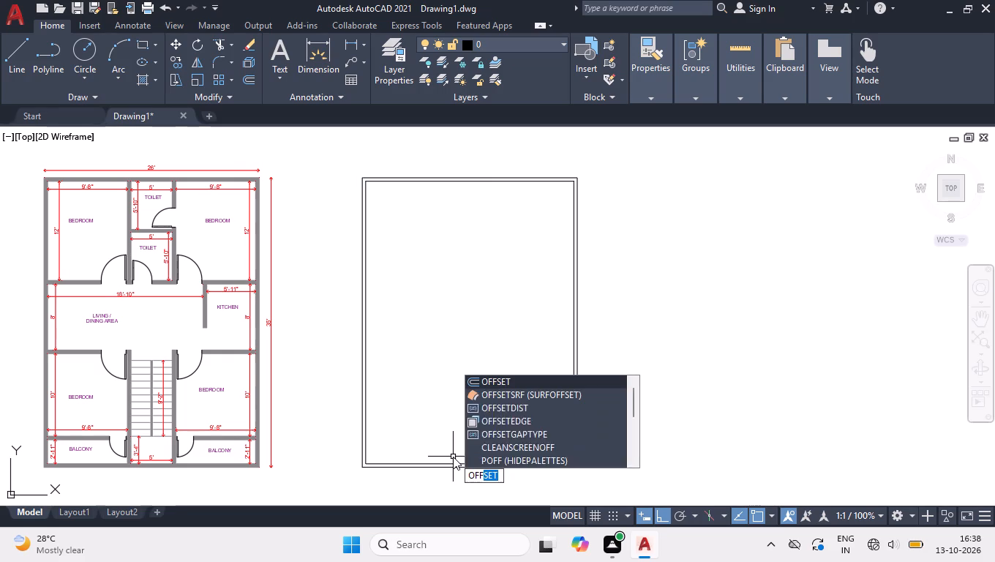
pyautogui.press('Return')
pyautogui.write('12')
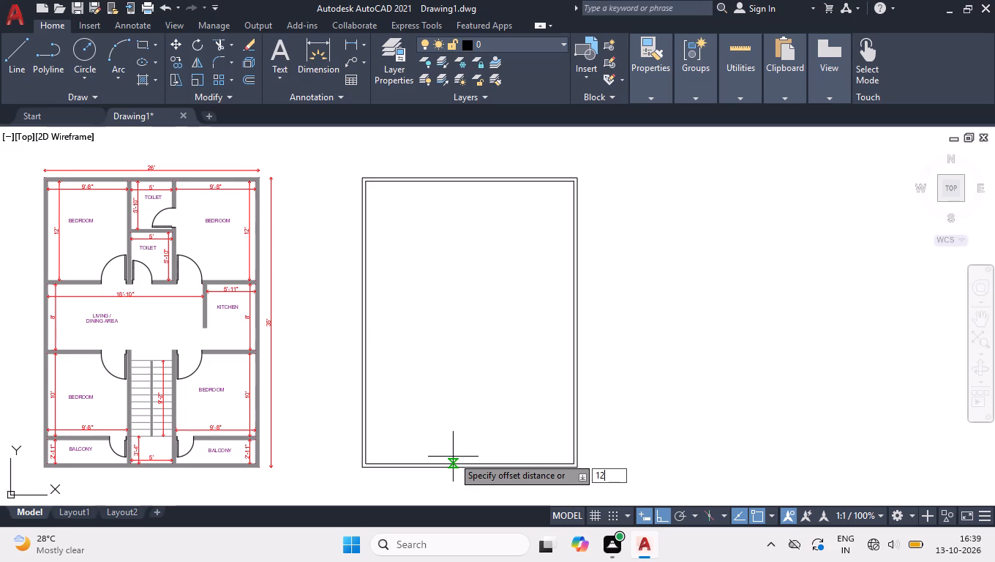
pyautogui.press("'")
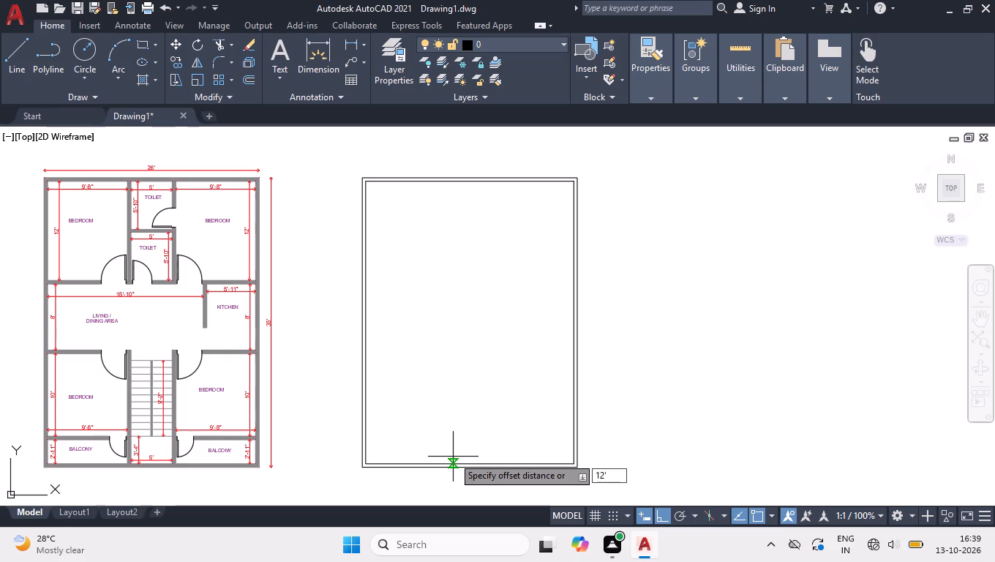
pyautogui.press('Return')
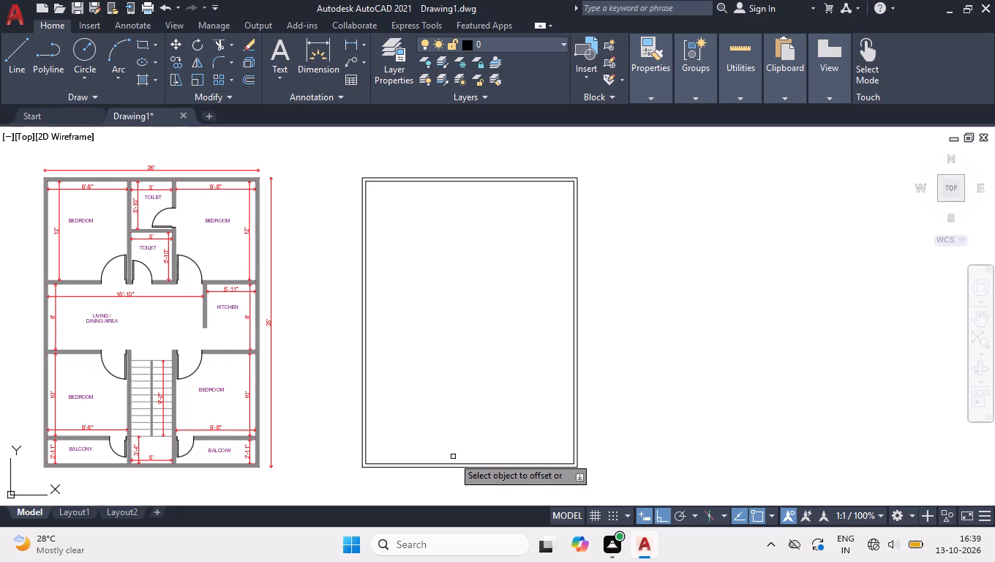
pyautogui.moveTo(488, 181); pyautogui.dragTo(476, 241)
pyautogui.click(476, 241)
pyautogui.click(460, 278)
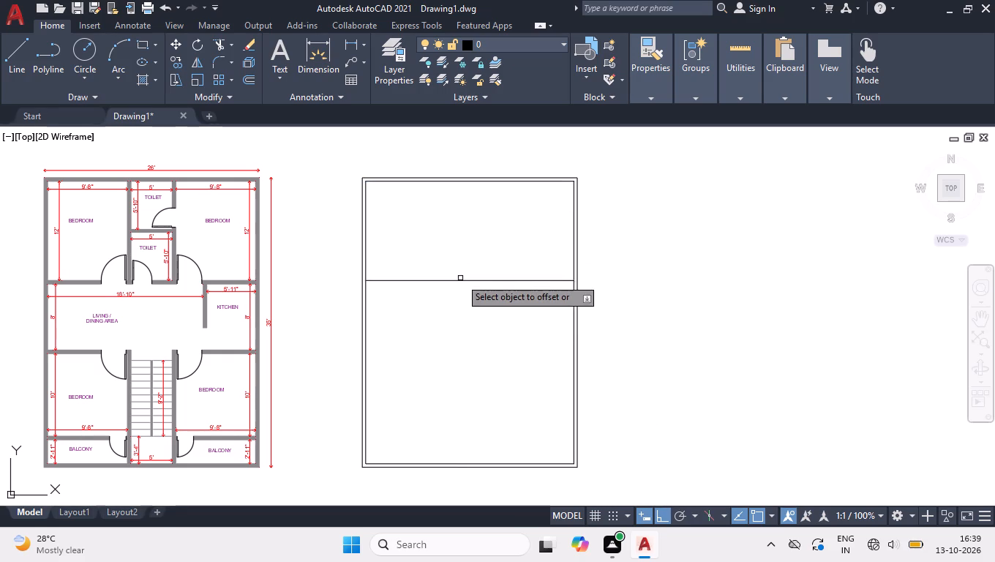
pyautogui.click(459, 282)
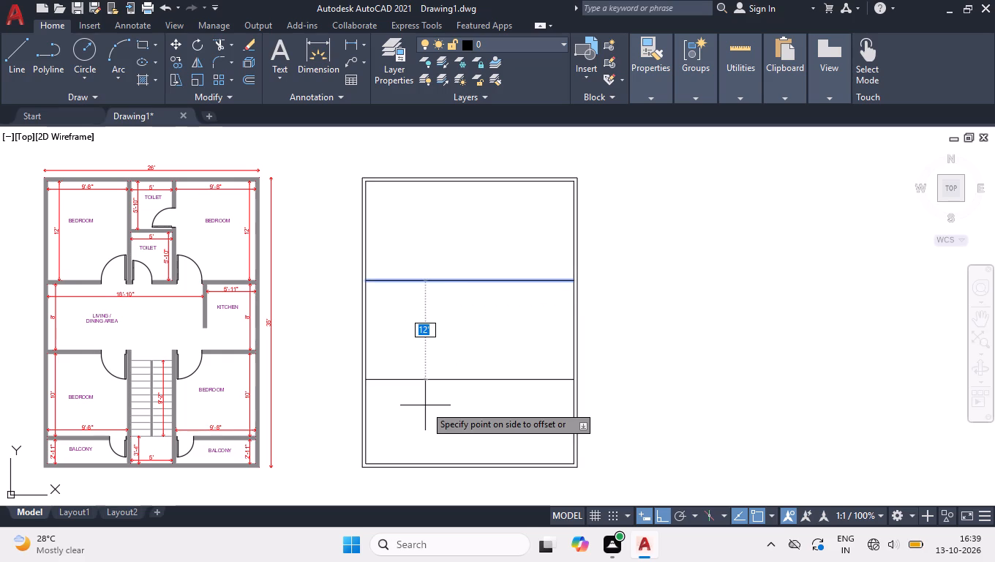
pyautogui.press('5')
pyautogui.press('Return')
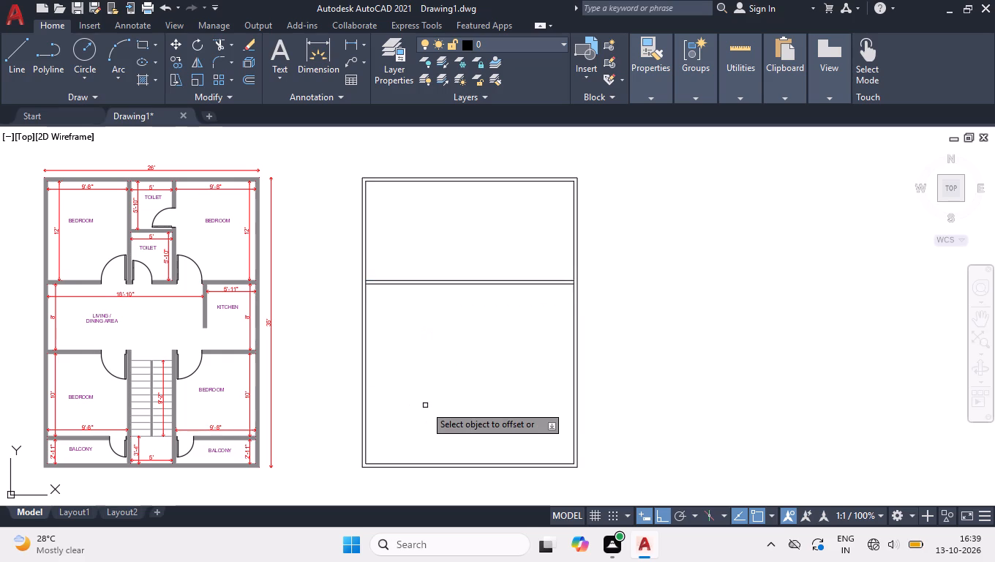
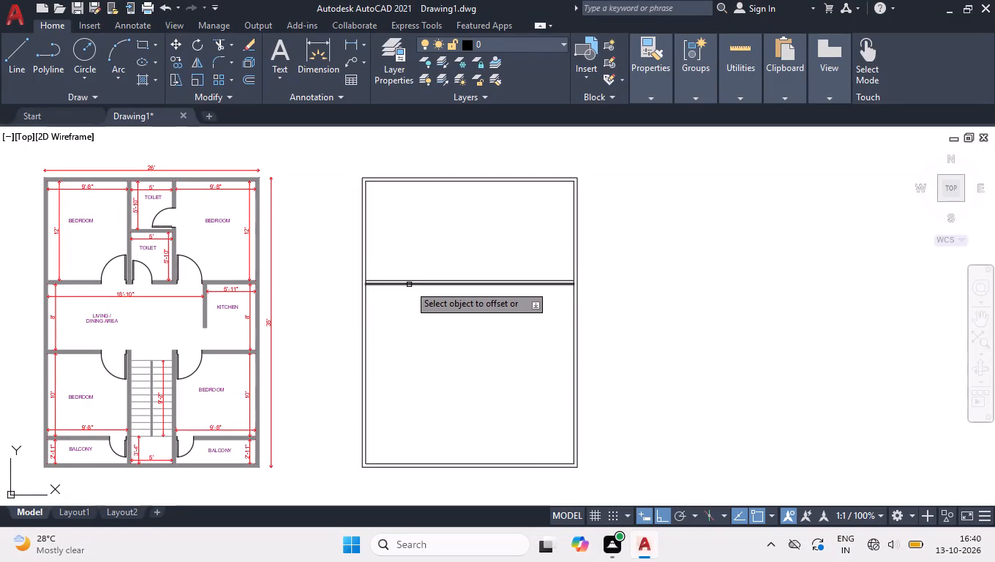
# Offset the south line of the new plan's horizontal wall 8' to the south.
pyautogui.moveTo(409, 285); pyautogui.dragTo(430, 347)
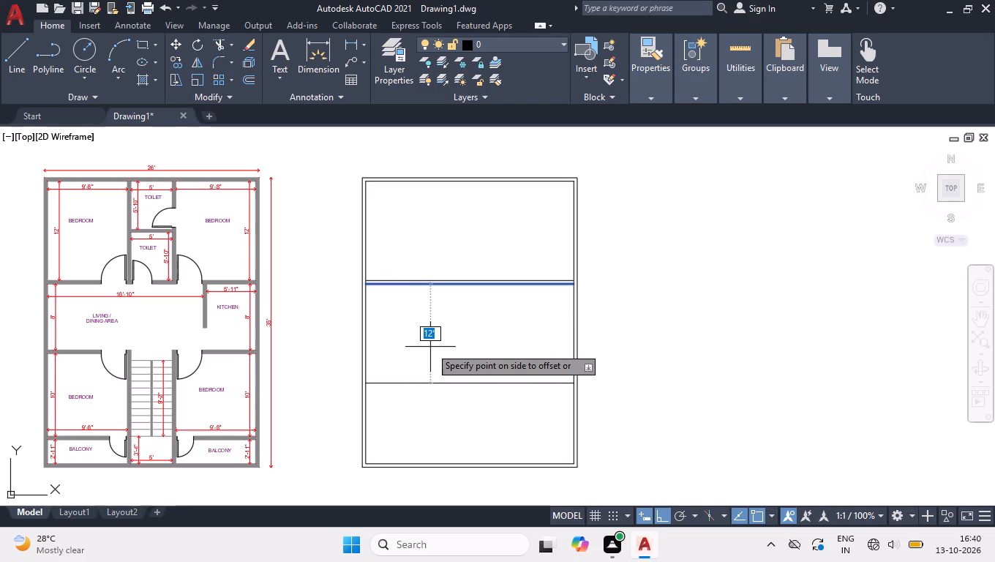
pyautogui.press('8')
pyautogui.press("'")
pyautogui.press('Return')
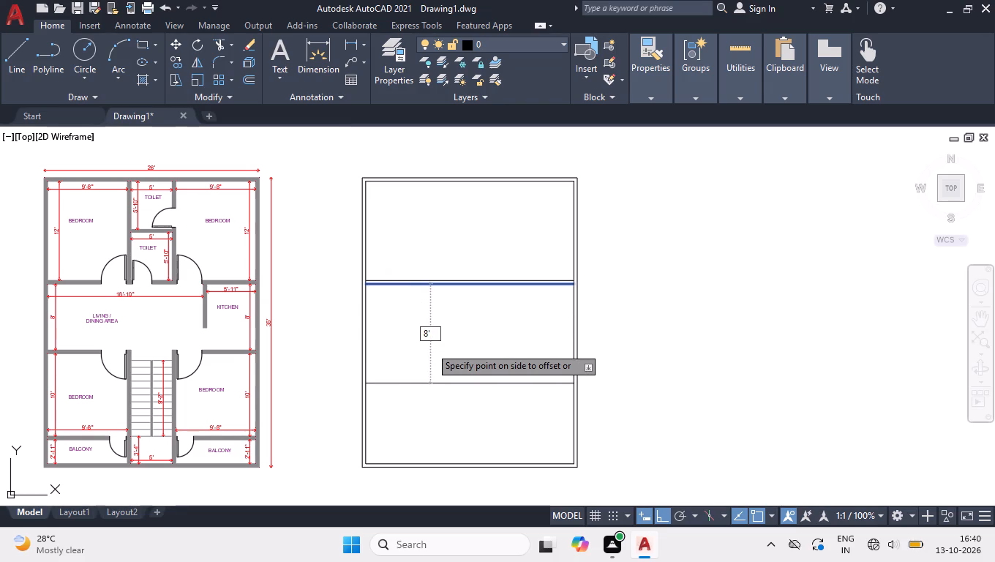
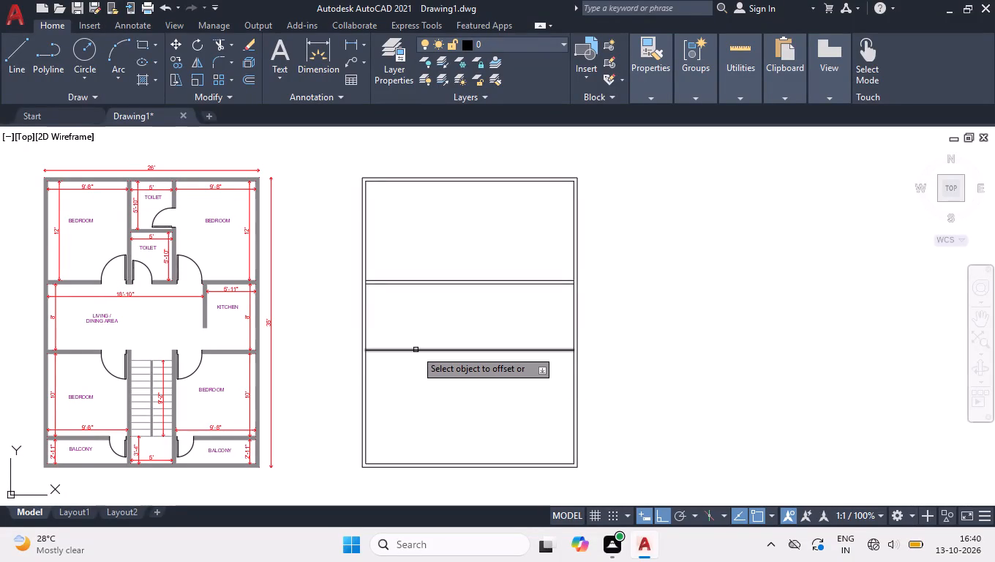
# Offset the new plan's lower interior horizontal line 5" to the south to form the second horizontal wall.
pyautogui.click(416, 350)
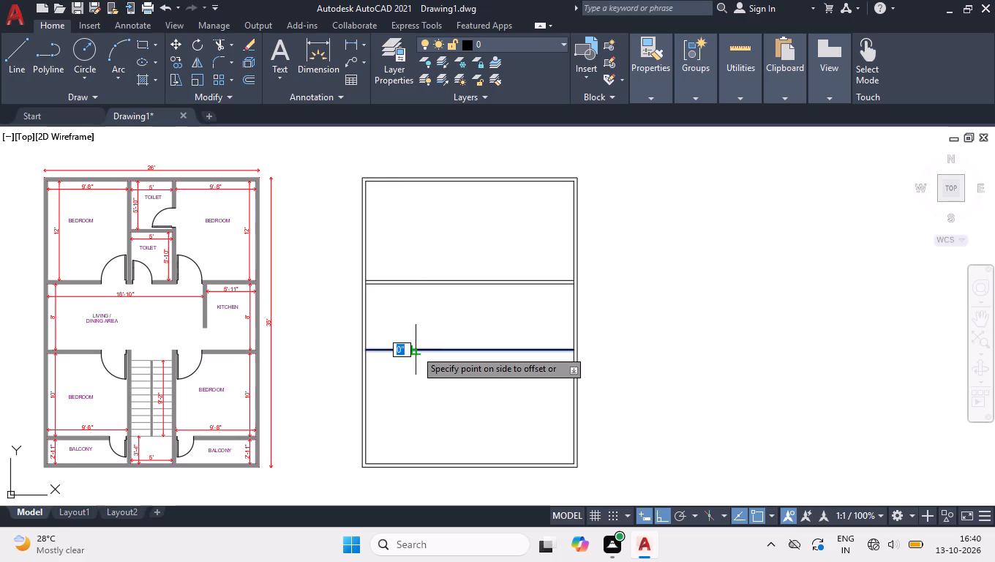
pyautogui.write('5')
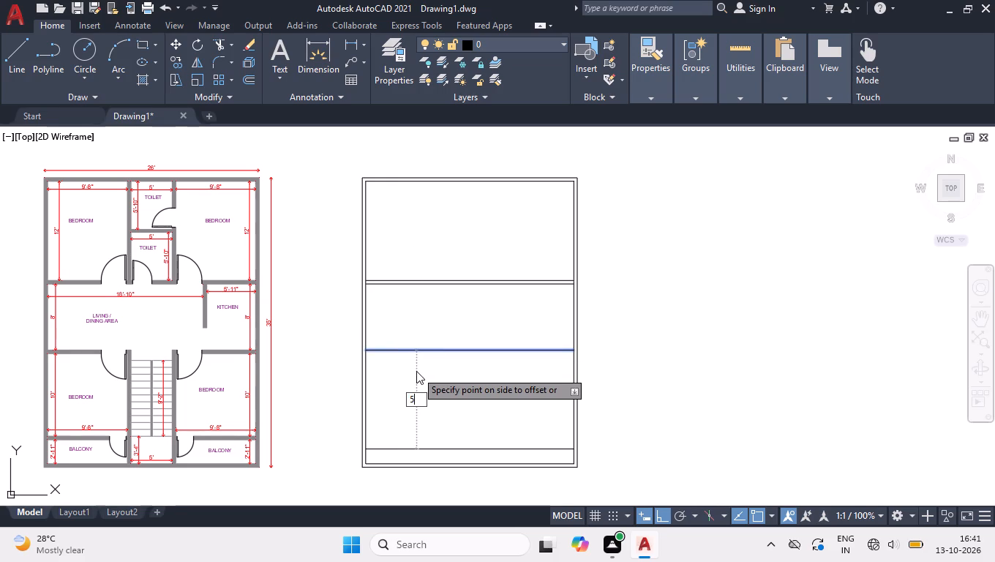
pyautogui.press('space')
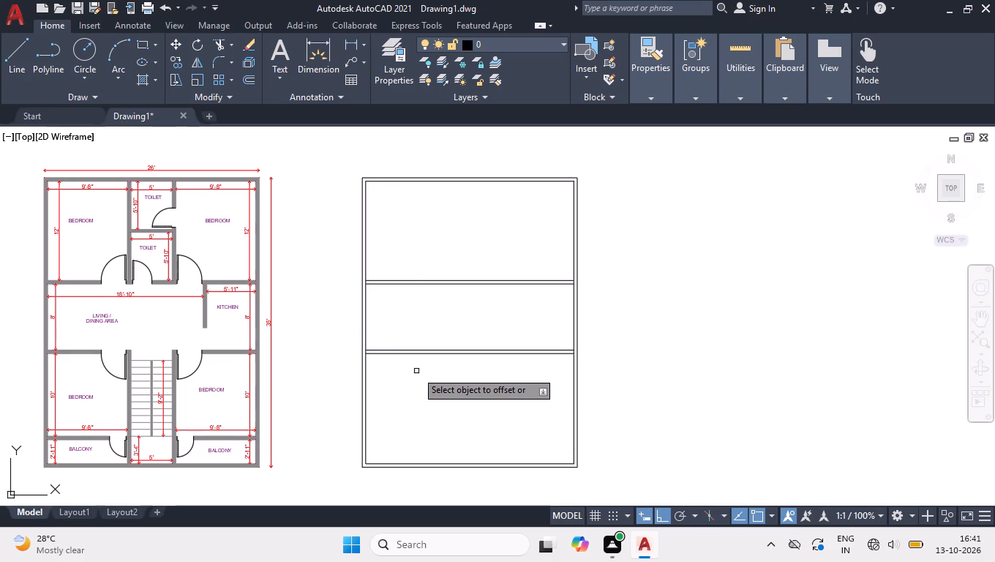
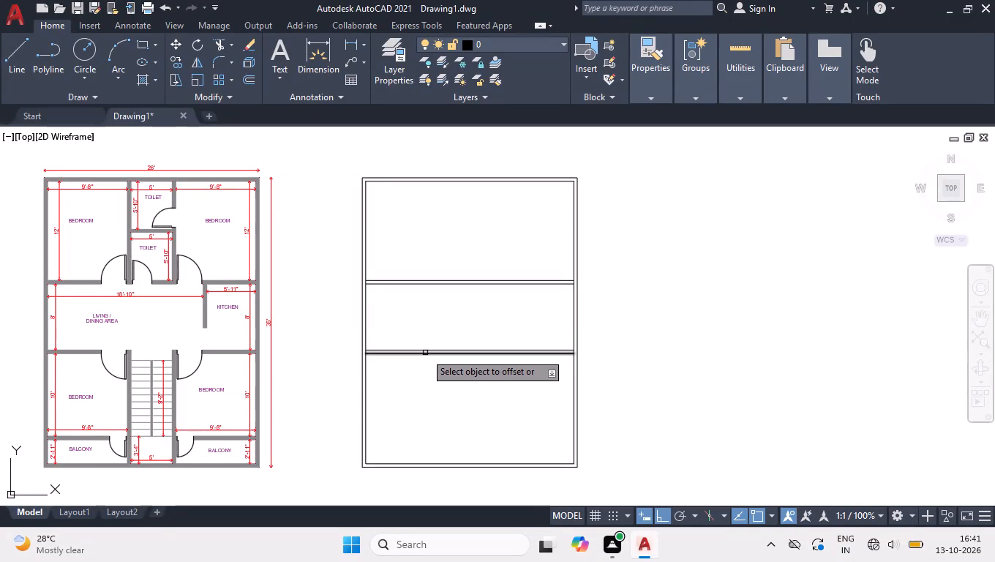
# Offset the lower line of the new plan's second horizontal wall 10' to the south.
pyautogui.click(425, 353)
pyautogui.press('1')
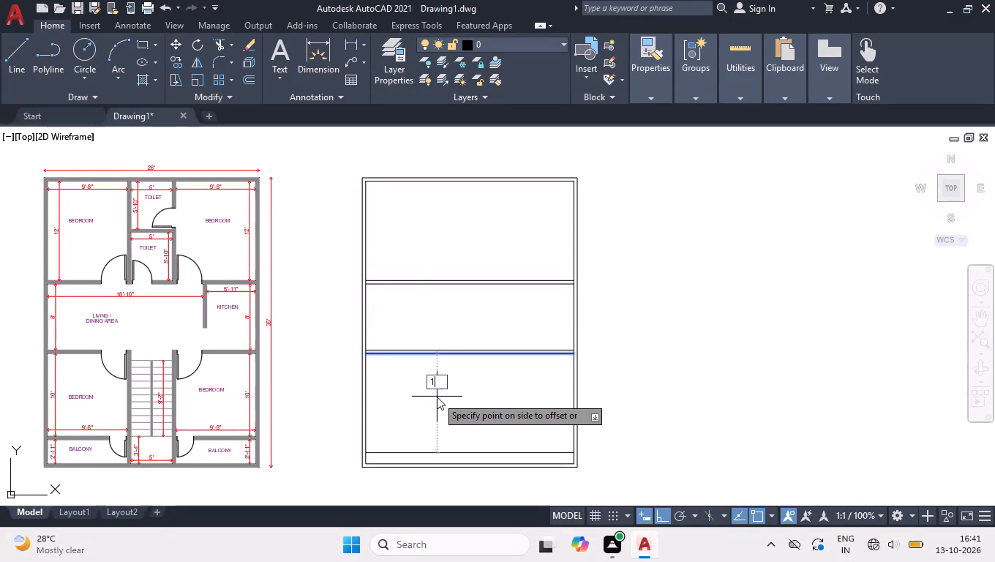
pyautogui.write("0'")
pyautogui.press('Return')
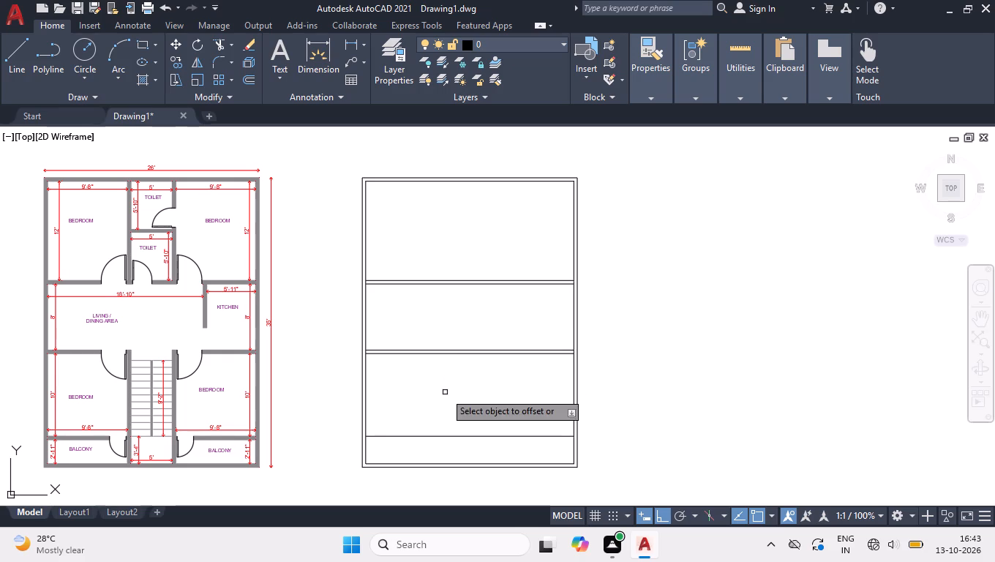
# Offset the new plan's lowest interior horizontal line 5" to the south to form the third horizontal wall.
pyautogui.click(435, 434)
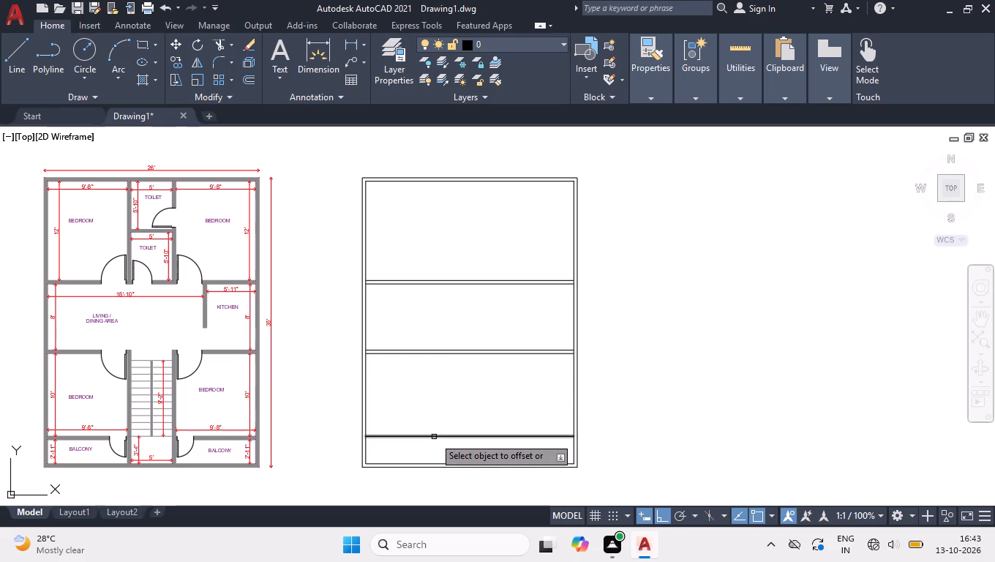
pyautogui.click(434, 437)
pyautogui.press('5')
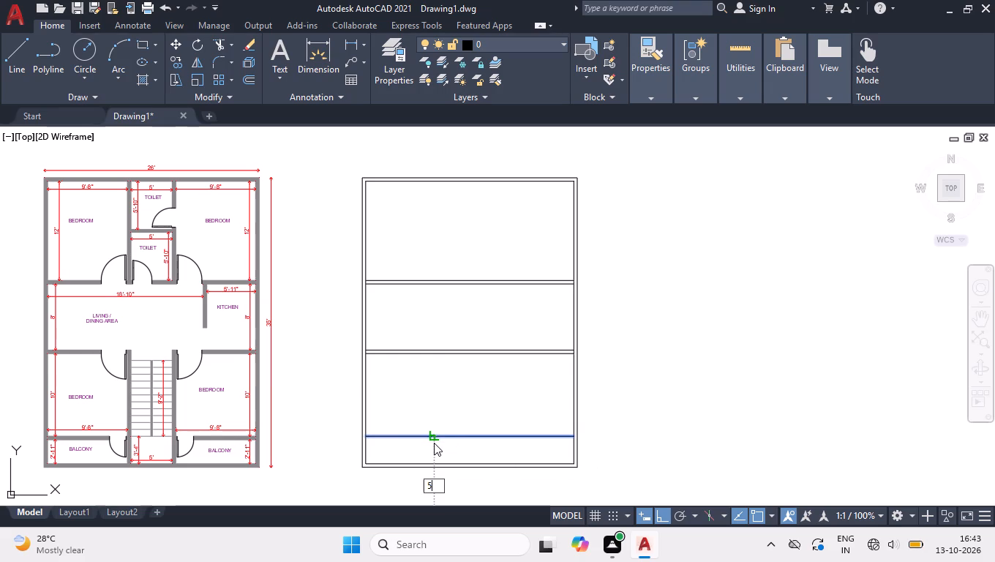
pyautogui.press('Return')
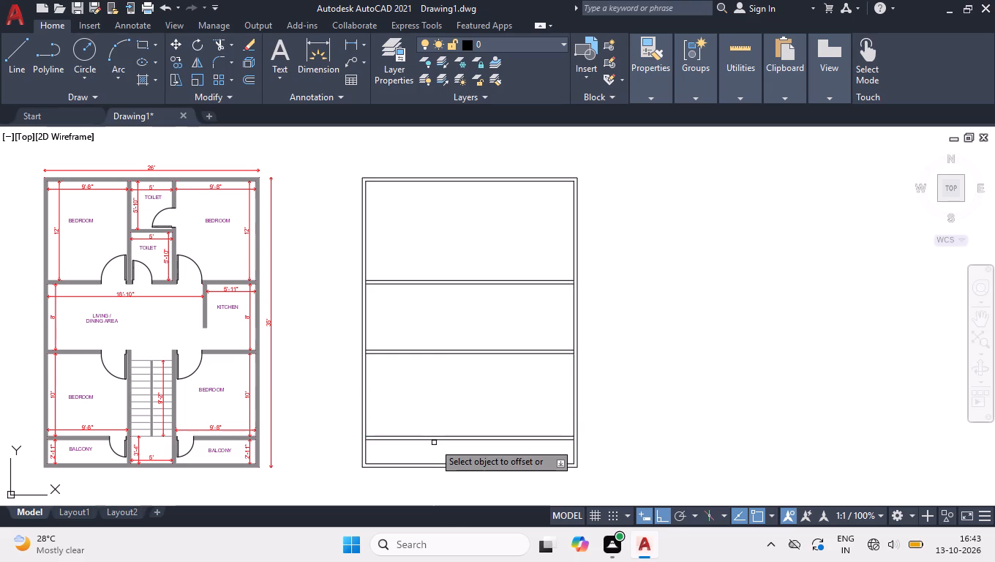
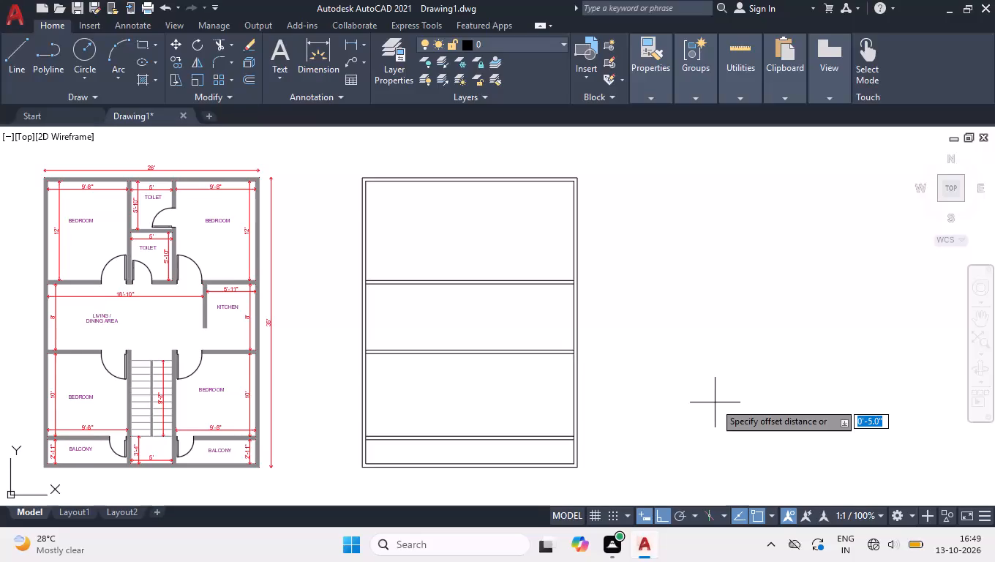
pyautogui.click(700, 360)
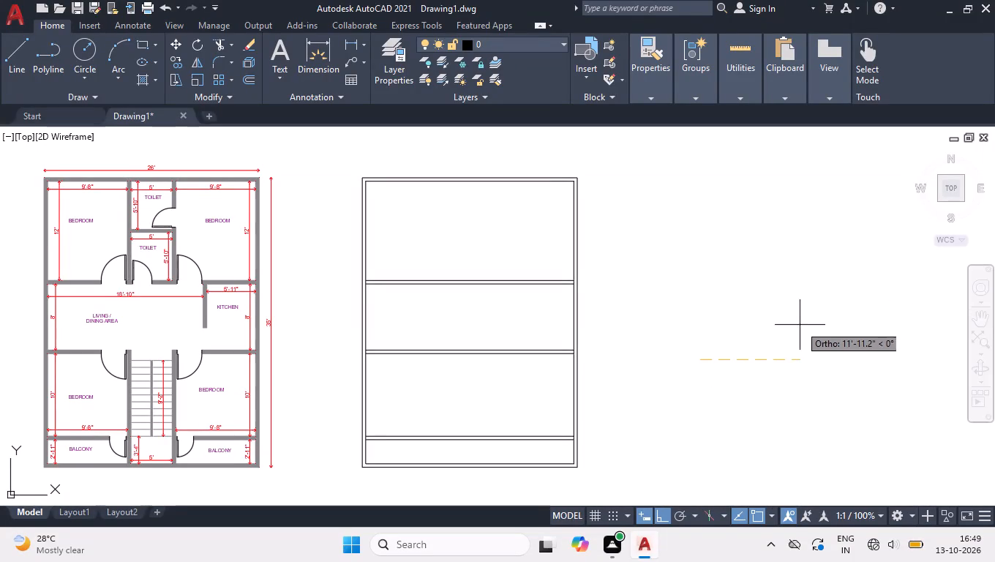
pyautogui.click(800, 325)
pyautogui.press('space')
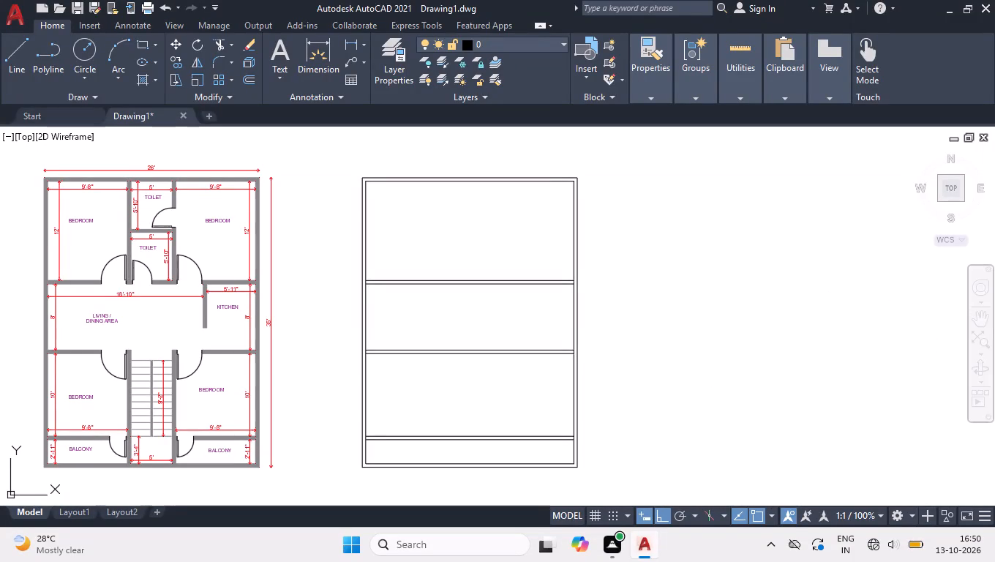
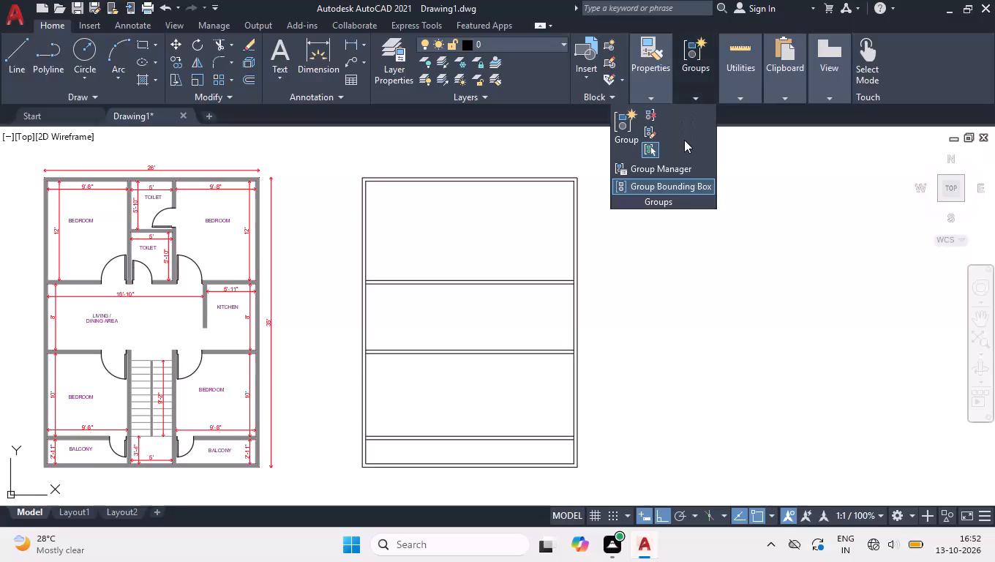
# Offset the inner lines of the right and left outer walls 9'8" inward across the second plan.
pyautogui.press('space')
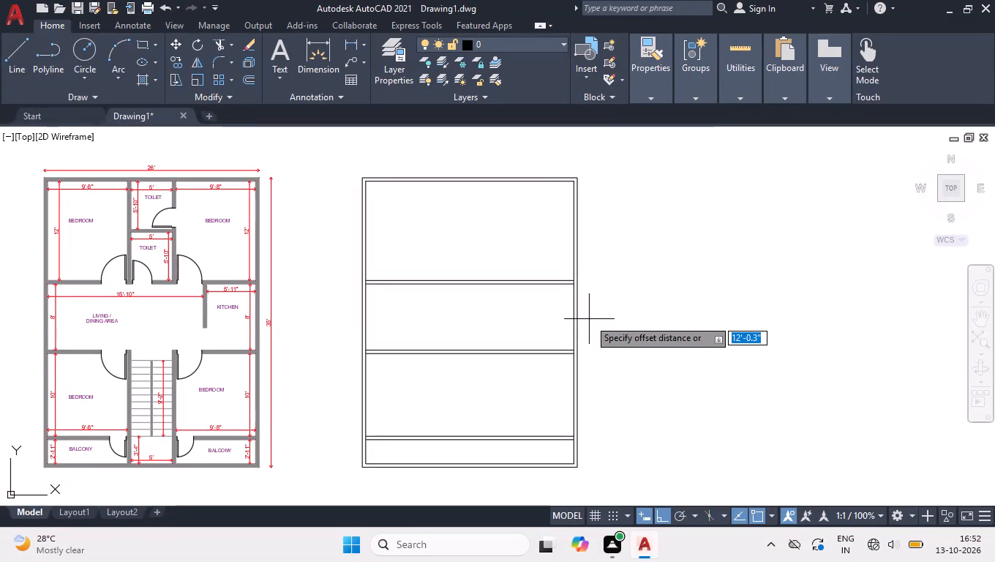
pyautogui.write("9'")
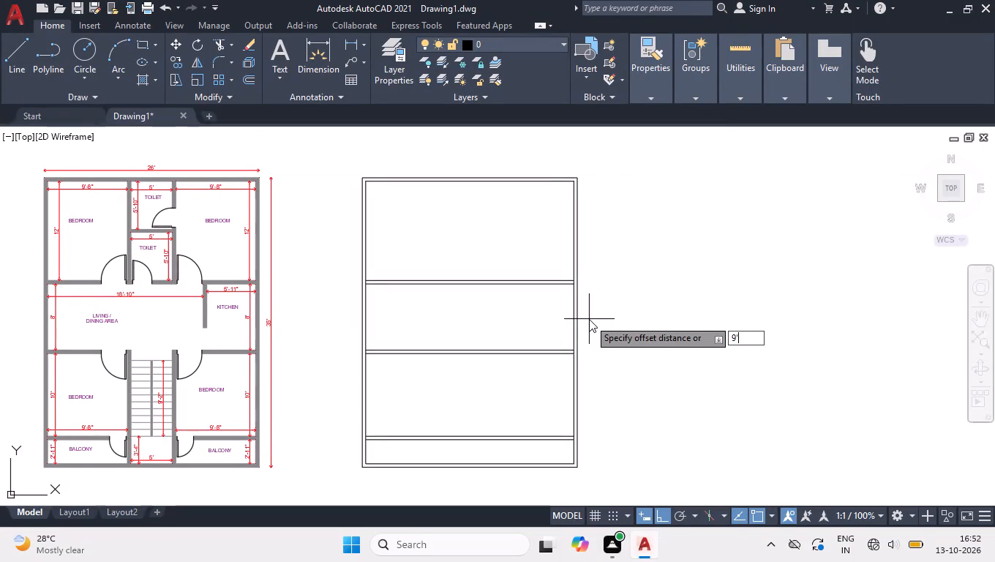
pyautogui.press('8')
pyautogui.press('Return')
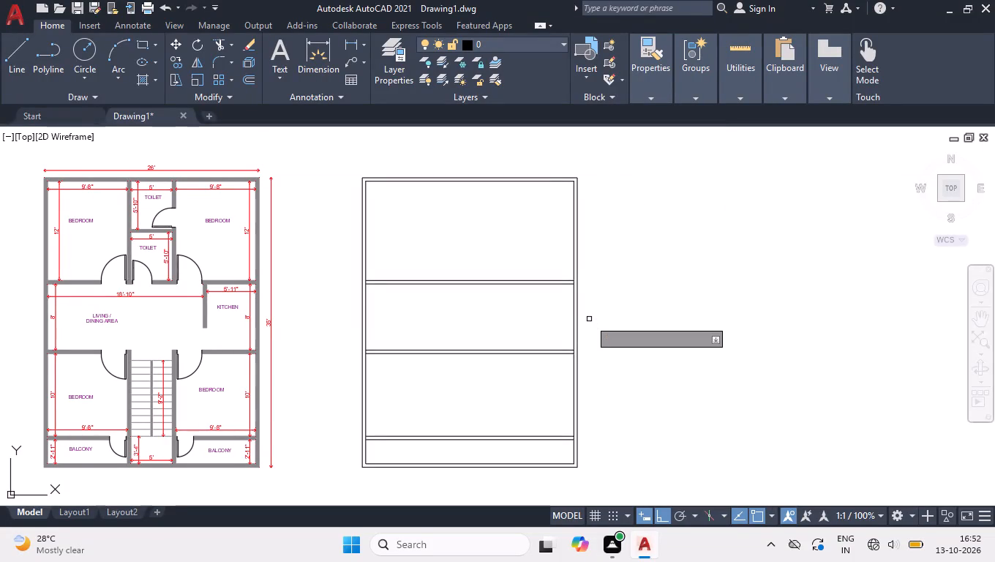
pyautogui.click(574, 326)
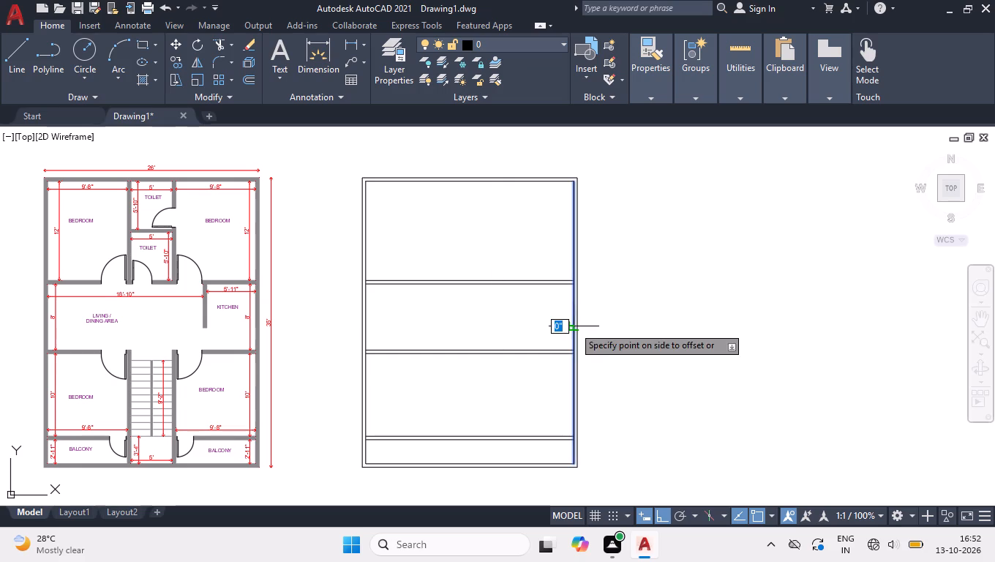
pyautogui.click(555, 334)
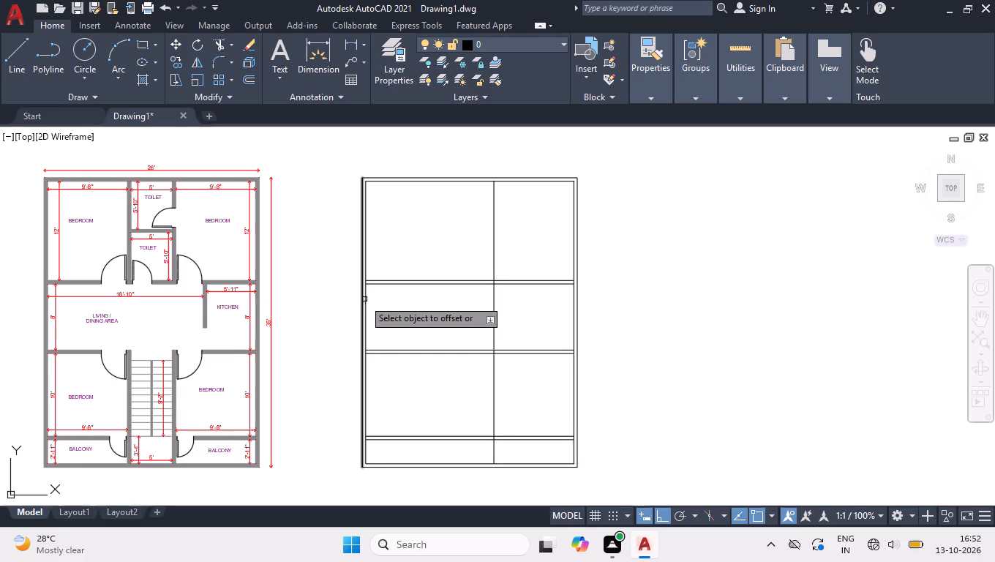
pyautogui.click(366, 299)
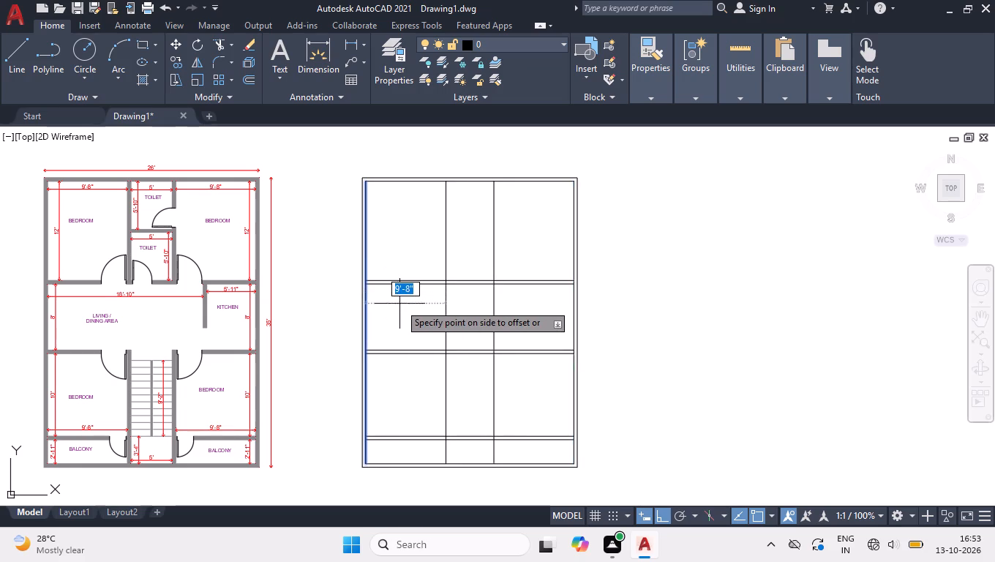
pyautogui.click(399, 304)
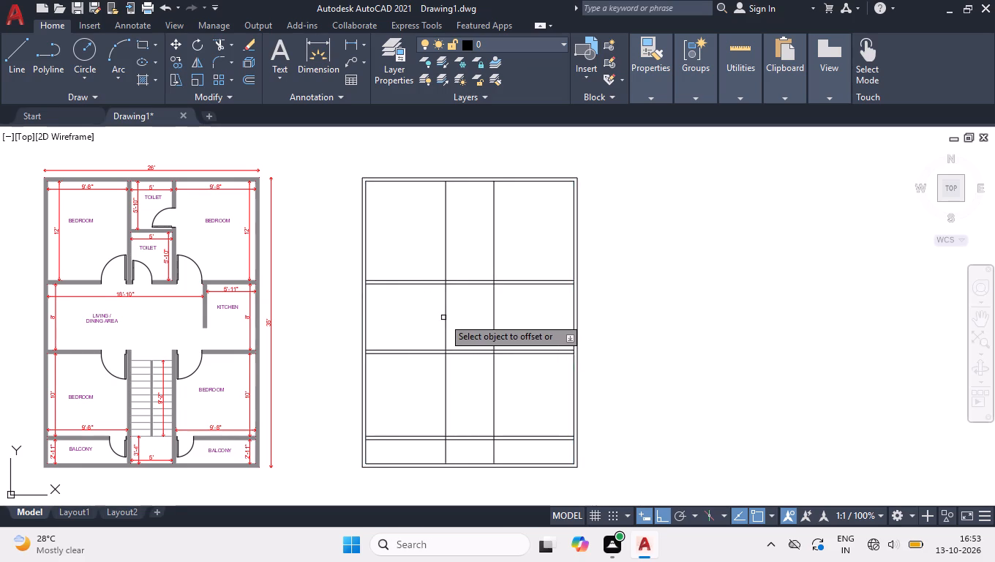
# Offset both new vertical lines 5" toward the central bay to give the two interior walls their thickness.
pyautogui.click(445, 316)
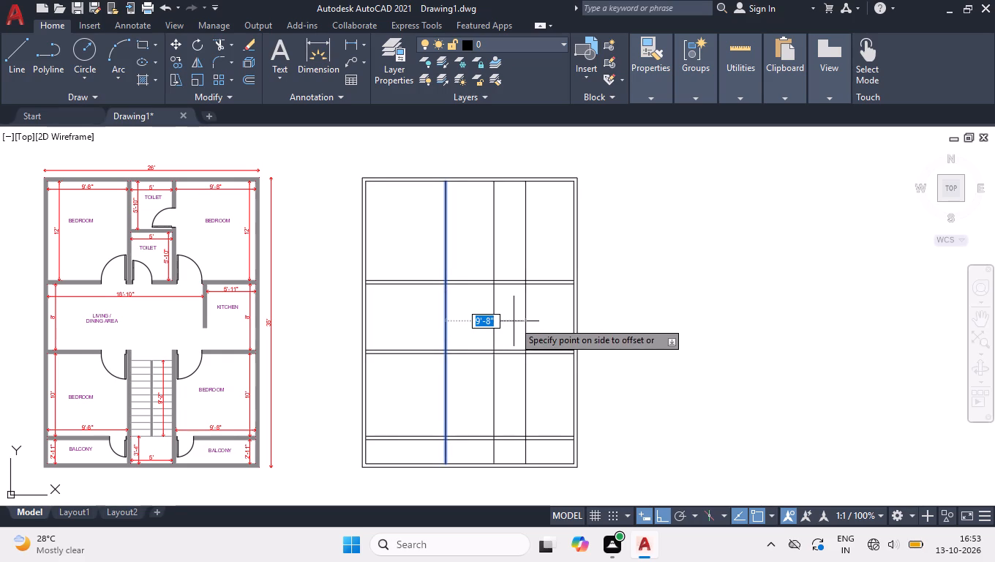
pyautogui.press('5')
pyautogui.press('Return')
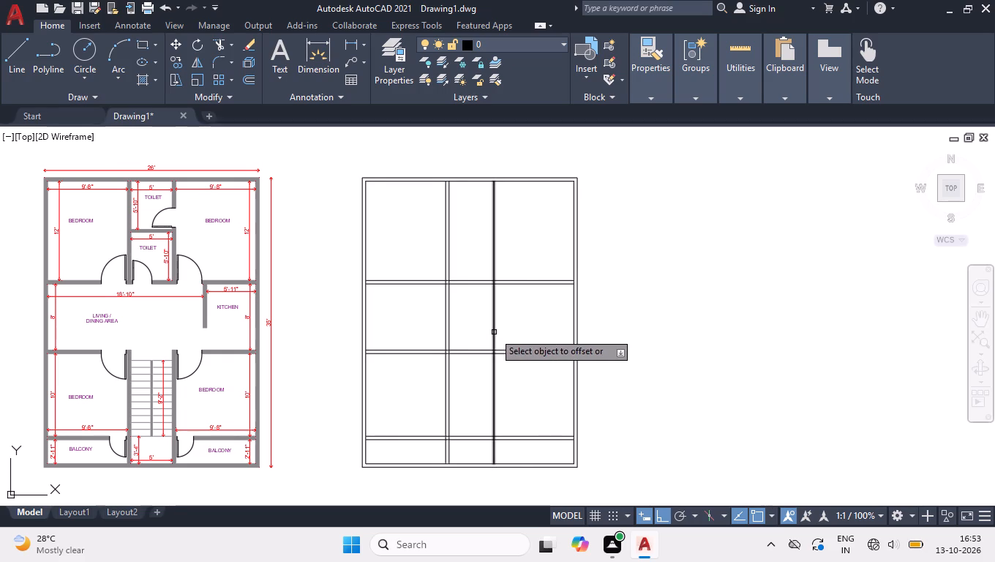
pyautogui.click(494, 332)
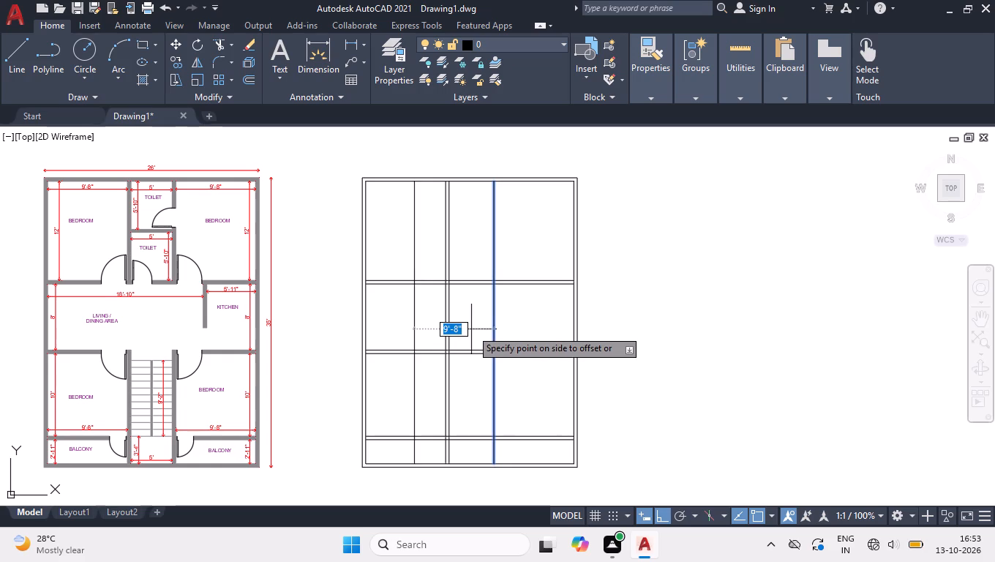
pyautogui.press('5')
pyautogui.press('Return')
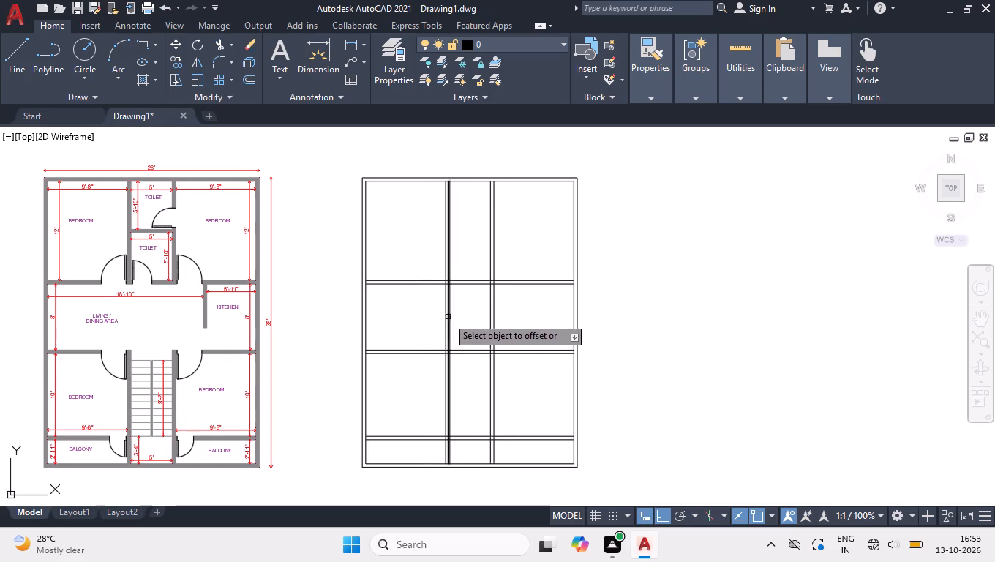
# Offset the top wall's inner line 5'10" downward and that new line 4" further down for the toilet partition.
pyautogui.click(389, 179)
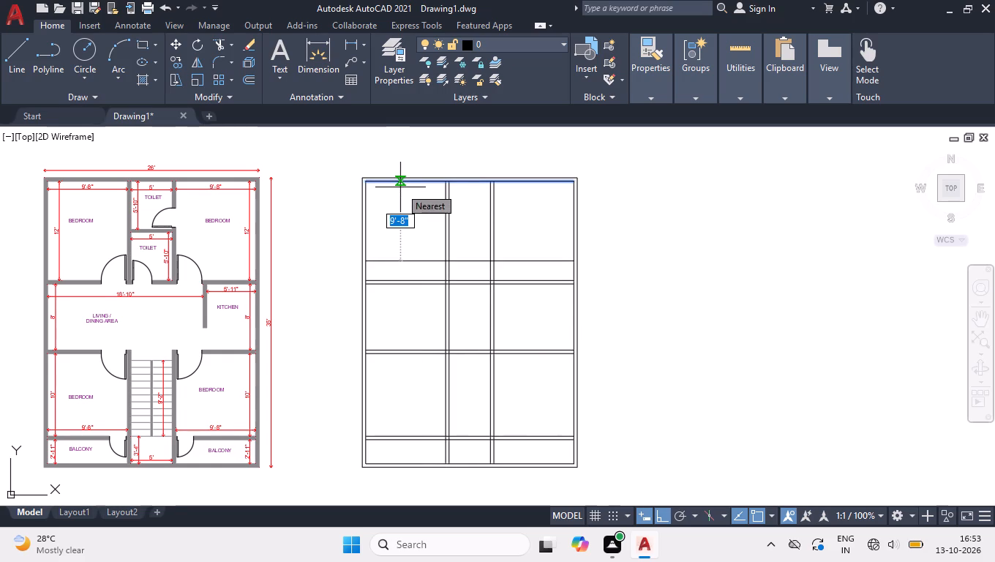
pyautogui.write("5'")
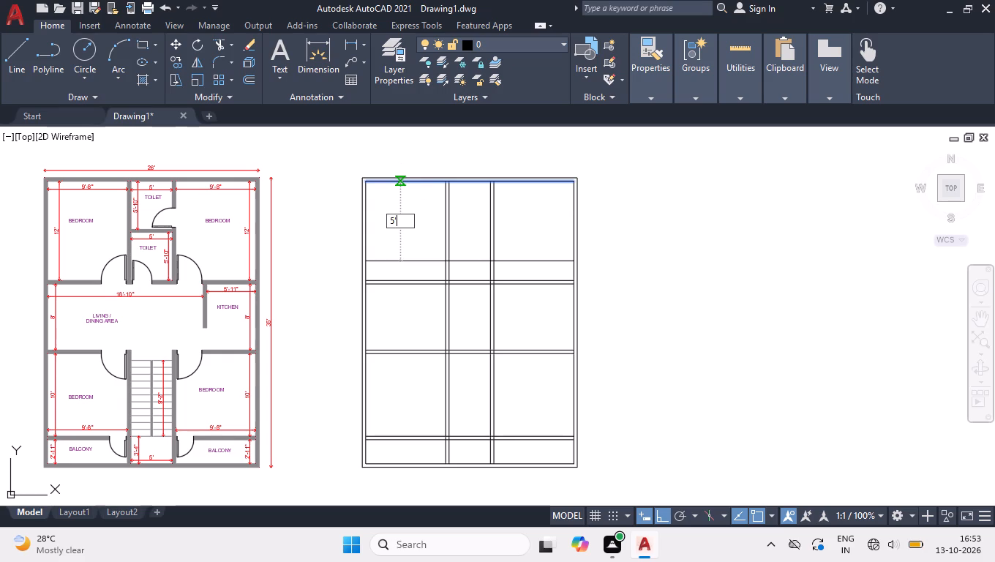
pyautogui.press('1')
pyautogui.press('0')
pyautogui.press('Return')
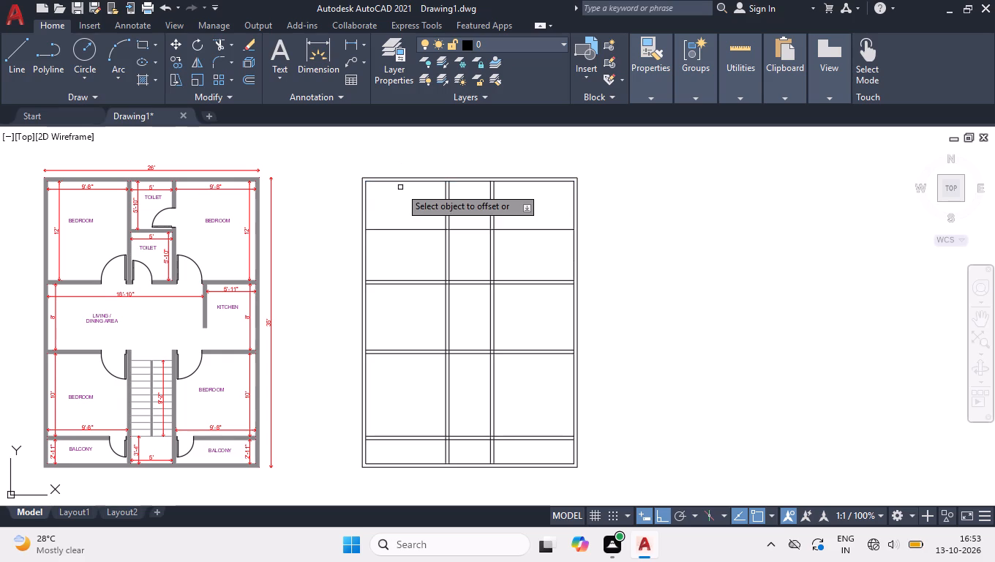
pyautogui.click(426, 228)
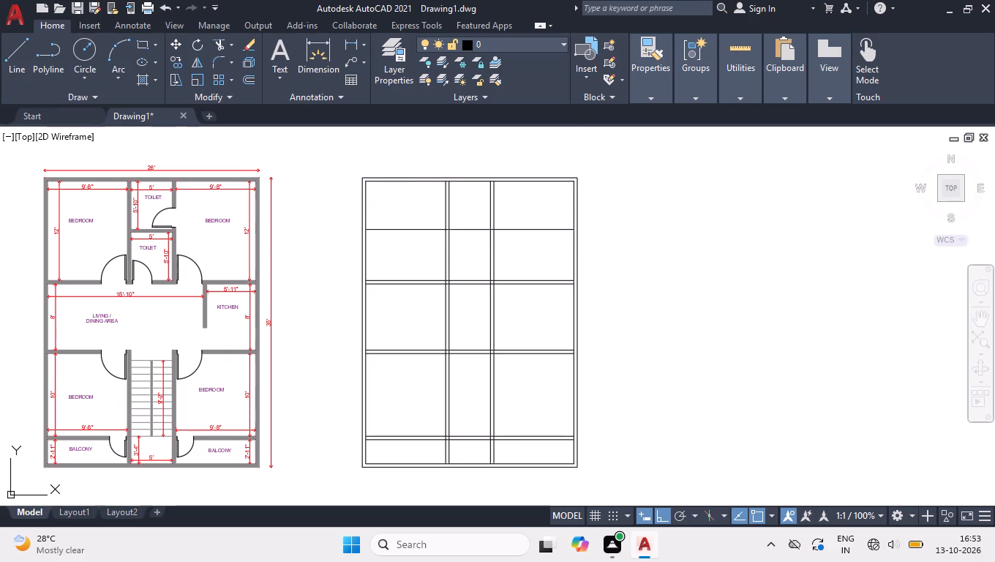
pyautogui.press('4')
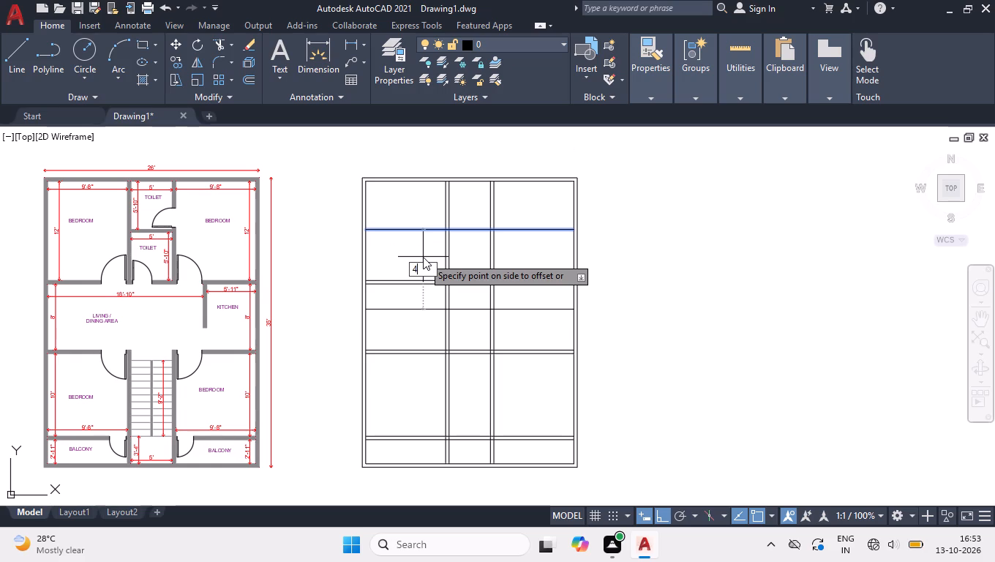
pyautogui.press('Return')
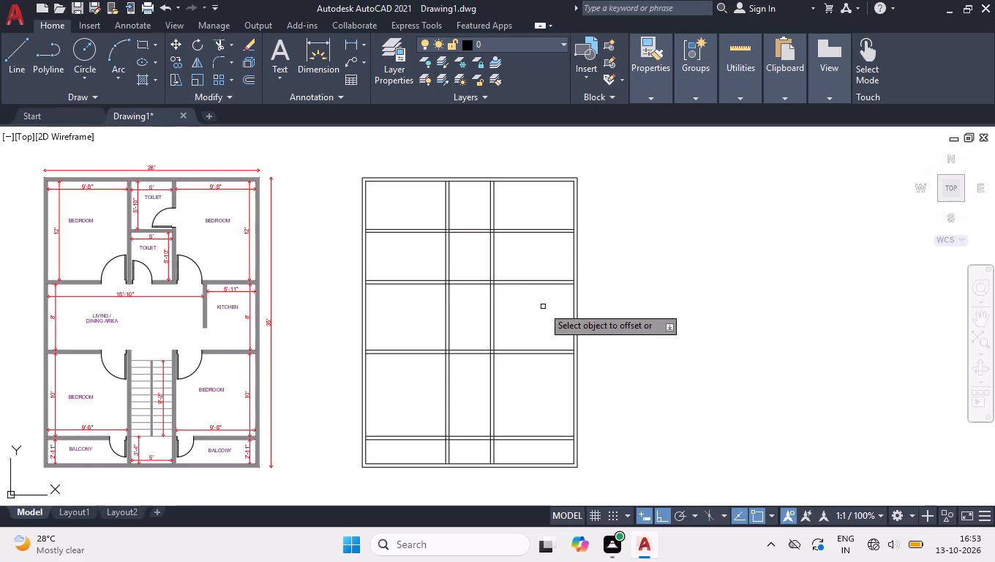
# Offset the right outer wall's inner line 5'11" inward and the new line a further 5" for the kitchen wall.
pyautogui.click(571, 303)
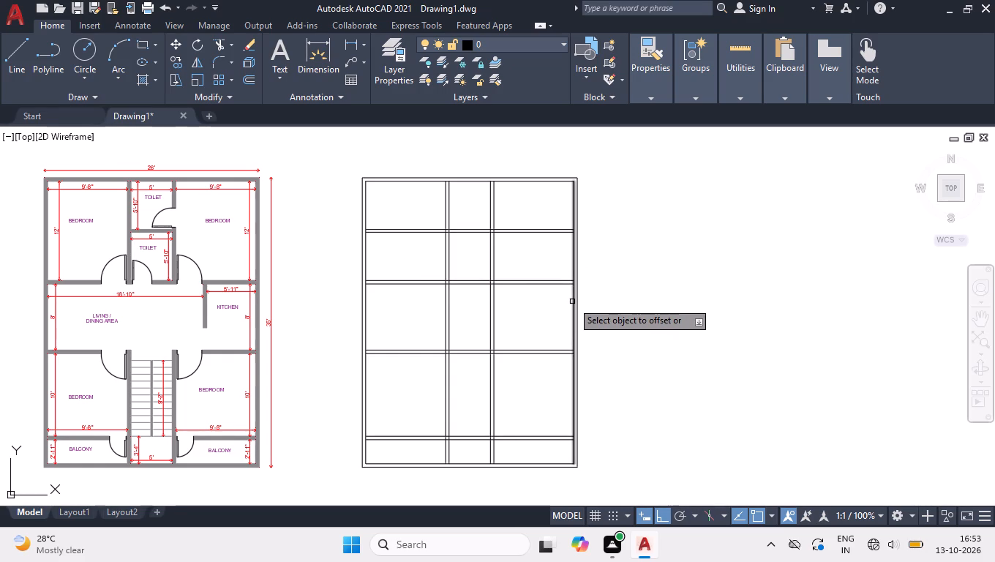
pyautogui.click(572, 301)
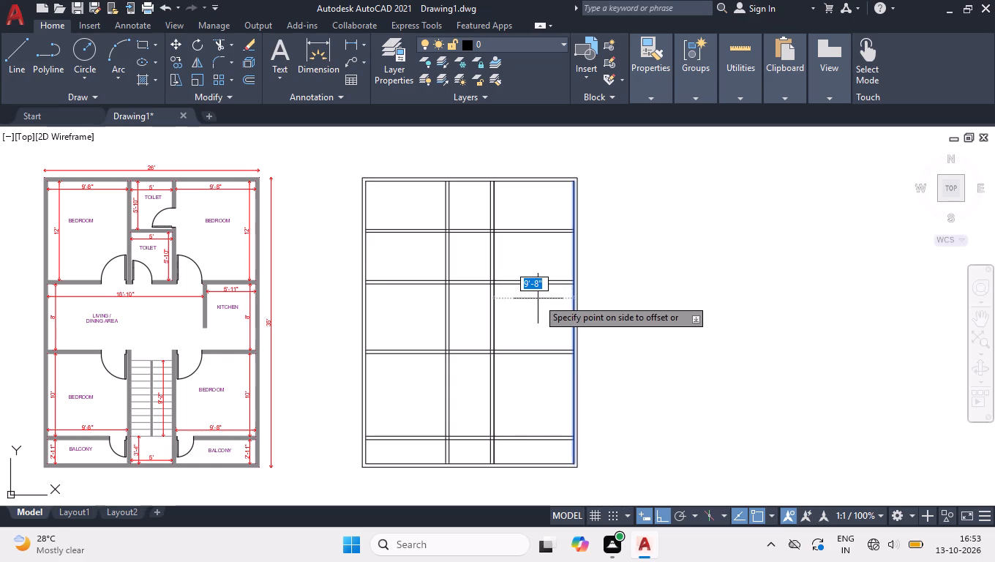
pyautogui.write("5'")
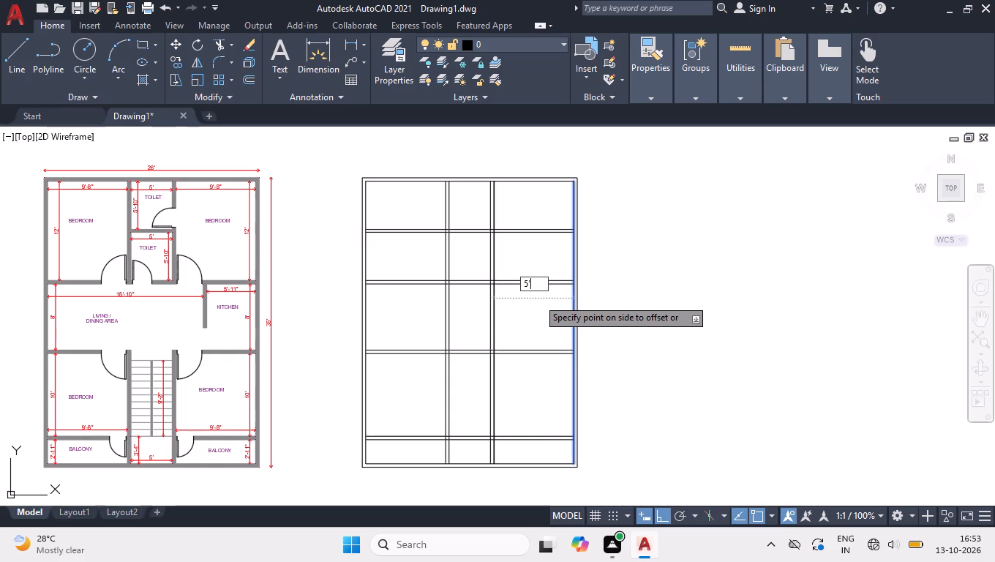
pyautogui.write('11')
pyautogui.press('Return')
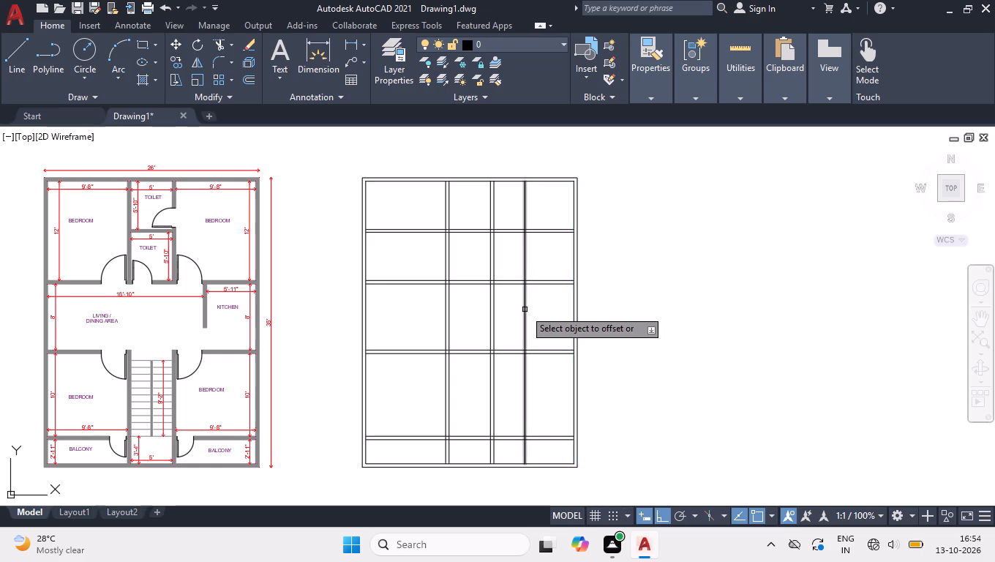
pyautogui.click(525, 310)
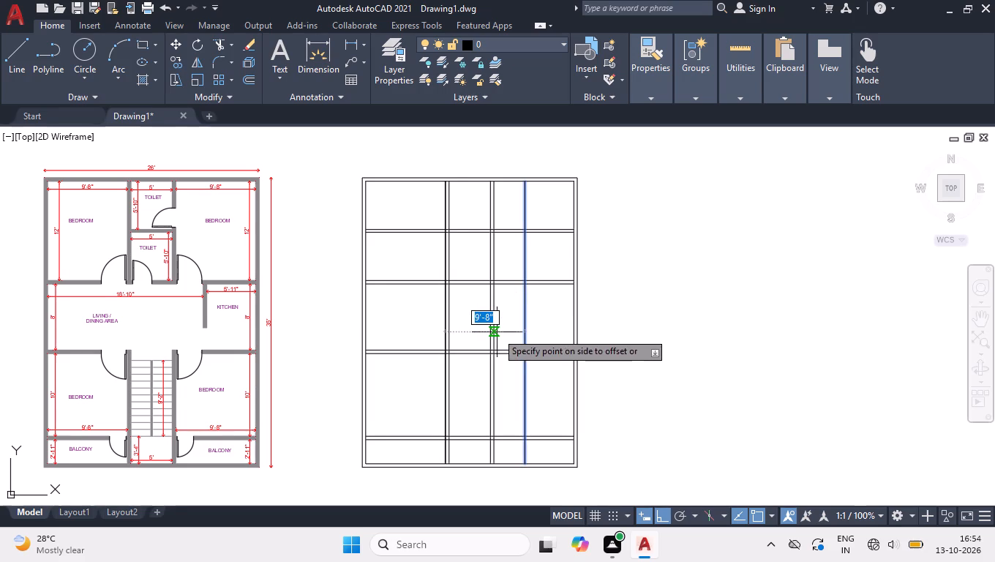
pyautogui.press('5')
pyautogui.press('Return')
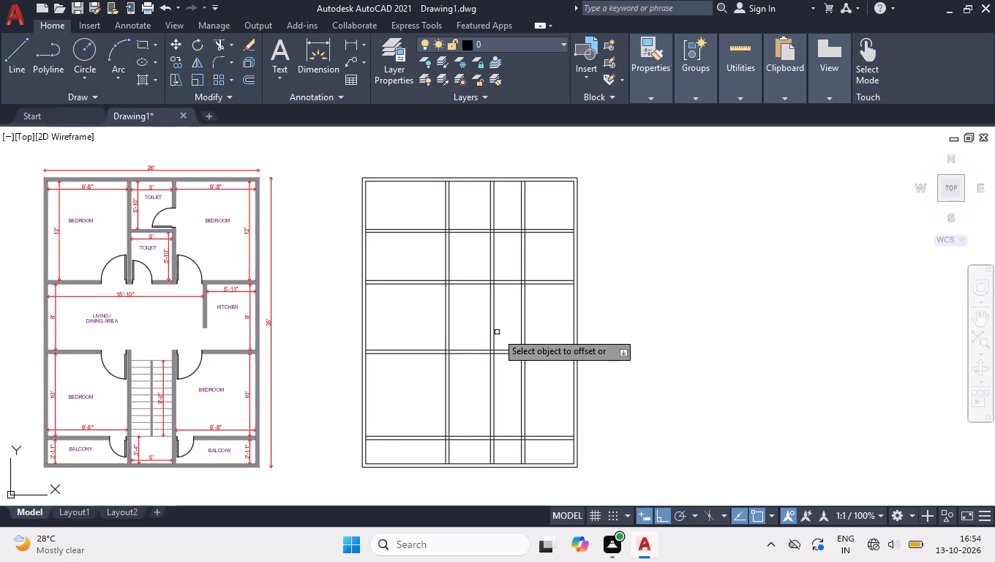
# Trim the kitchen wall lines and the toilet partition lines out of the two upper bedroom areas.
pyautogui.press('space')
pyautogui.write('TT')
pyautogui.press('BackSpace')
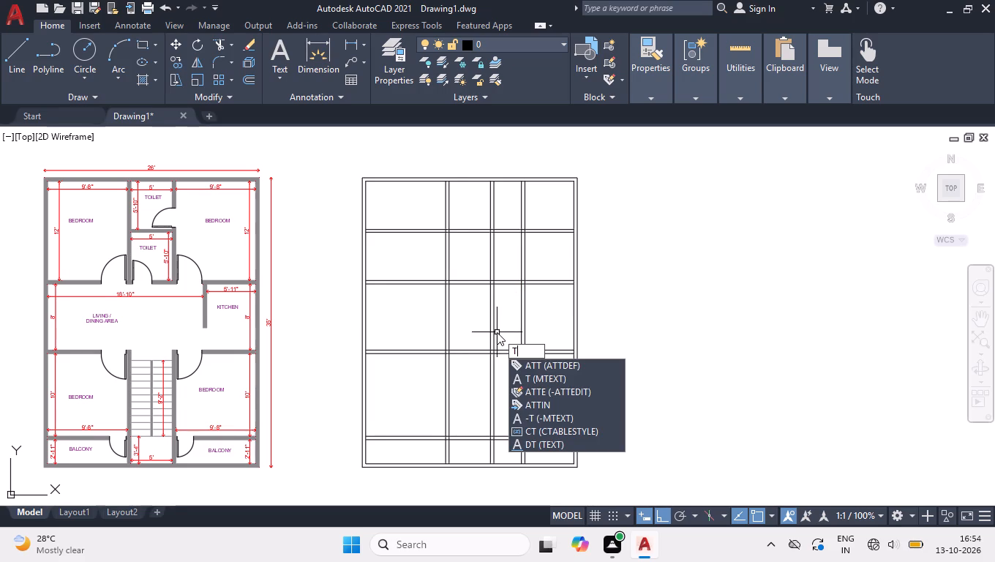
pyautogui.press('r')
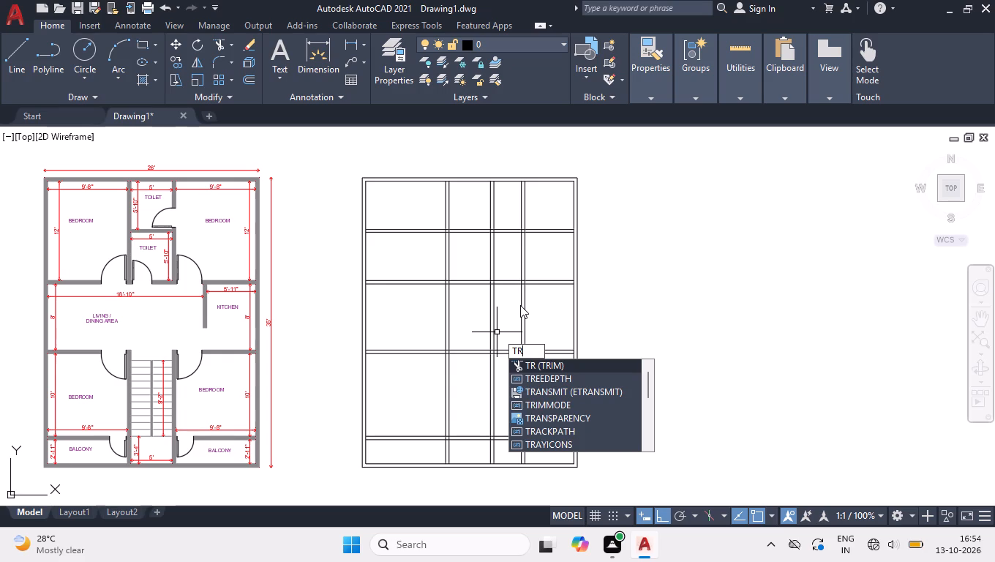
pyautogui.press('Return')
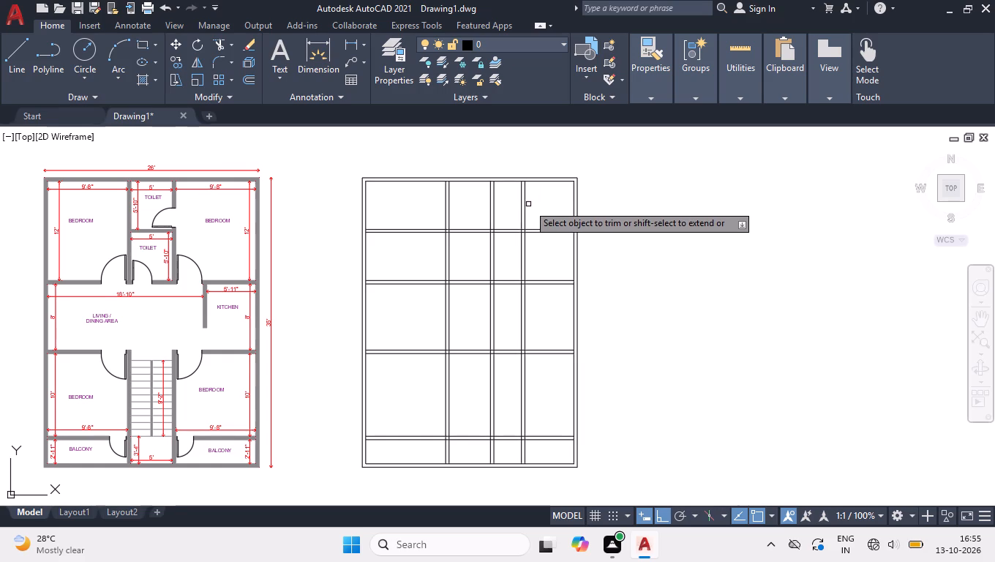
pyautogui.moveTo(517, 198); pyautogui.dragTo(539, 217)
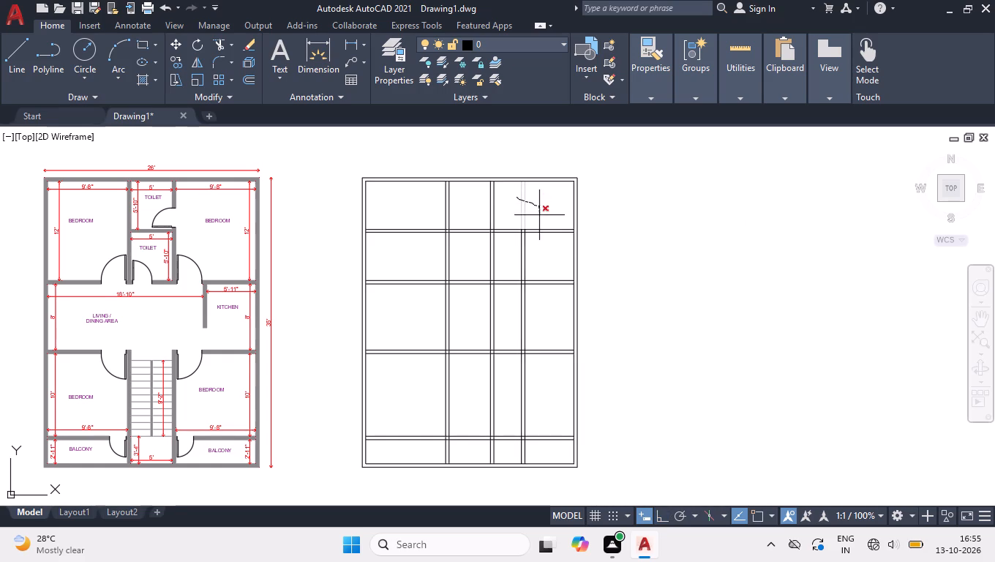
pyautogui.moveTo(539, 217); pyautogui.dragTo(538, 271)
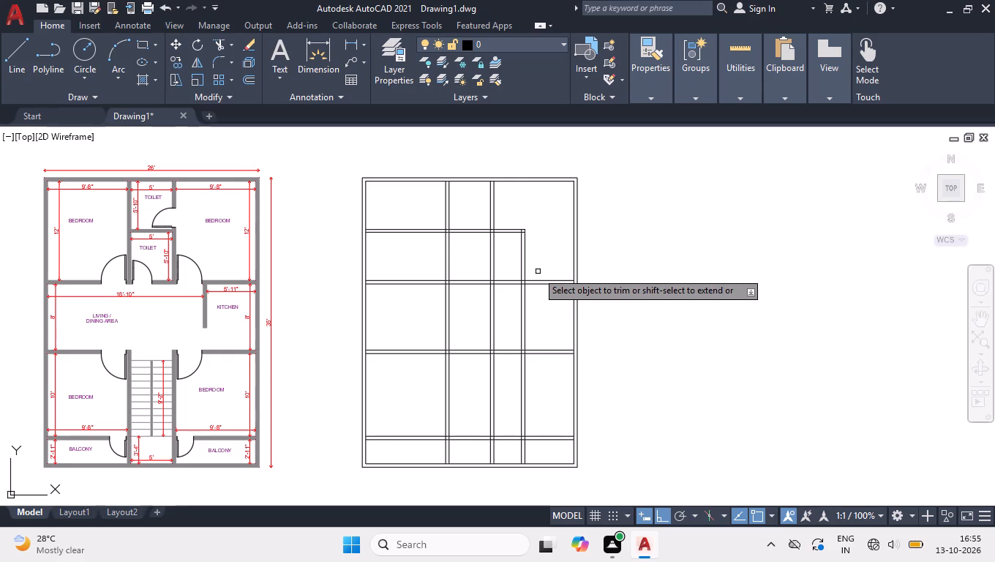
pyautogui.click(530, 262)
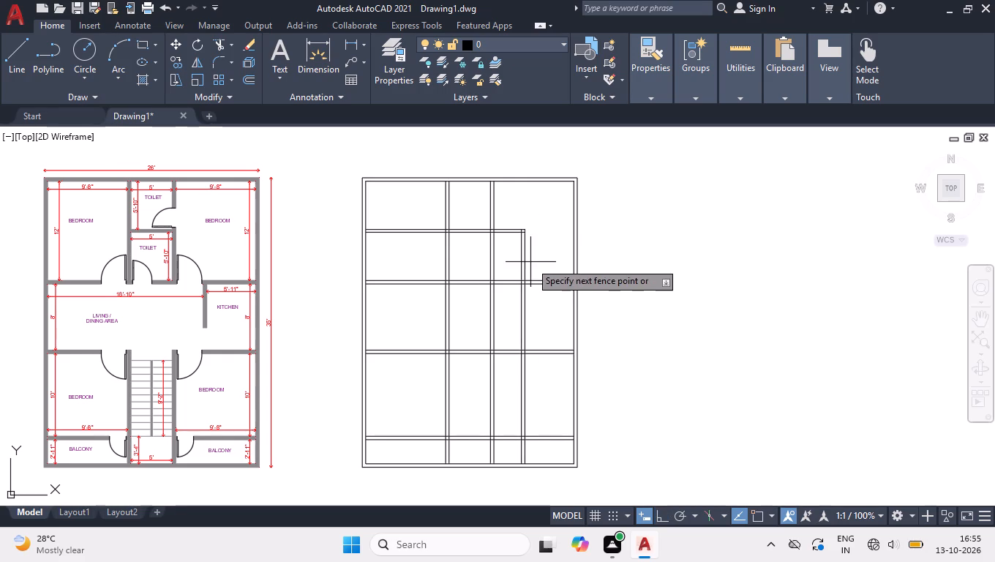
pyautogui.click(515, 228)
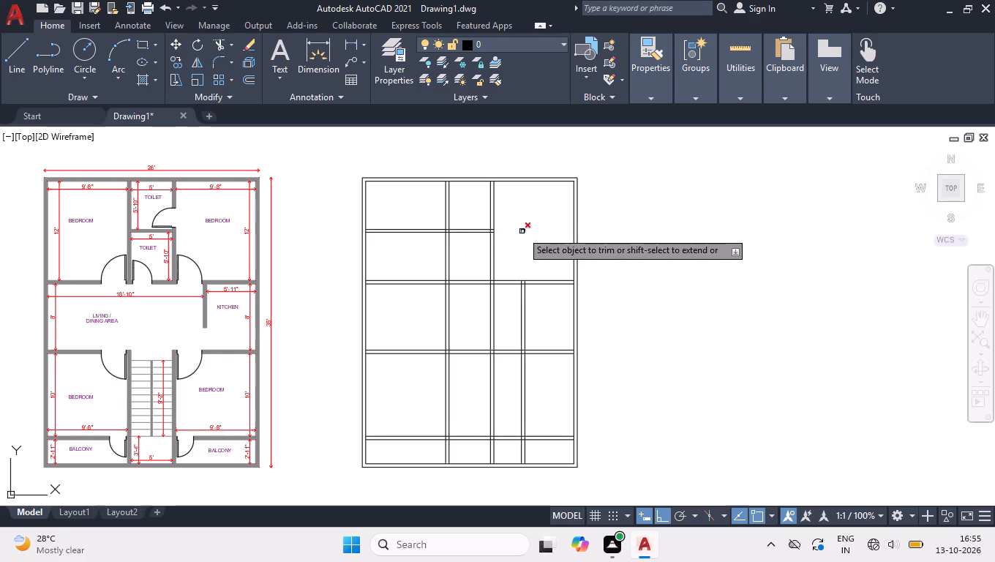
pyautogui.click(429, 217)
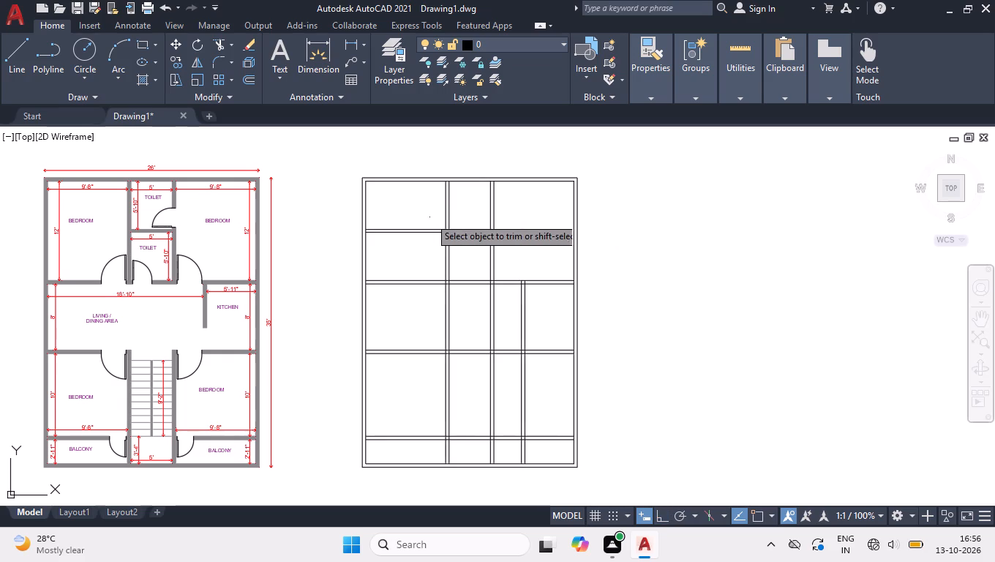
pyautogui.click(404, 238)
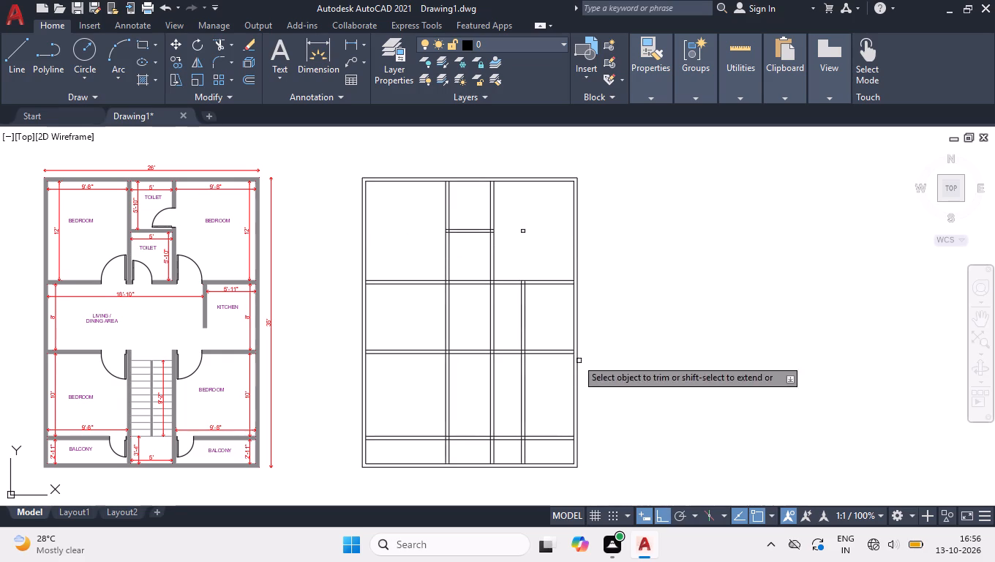
# Trim the two central vertical walls out of the living and dining area.
pyautogui.click(500, 293)
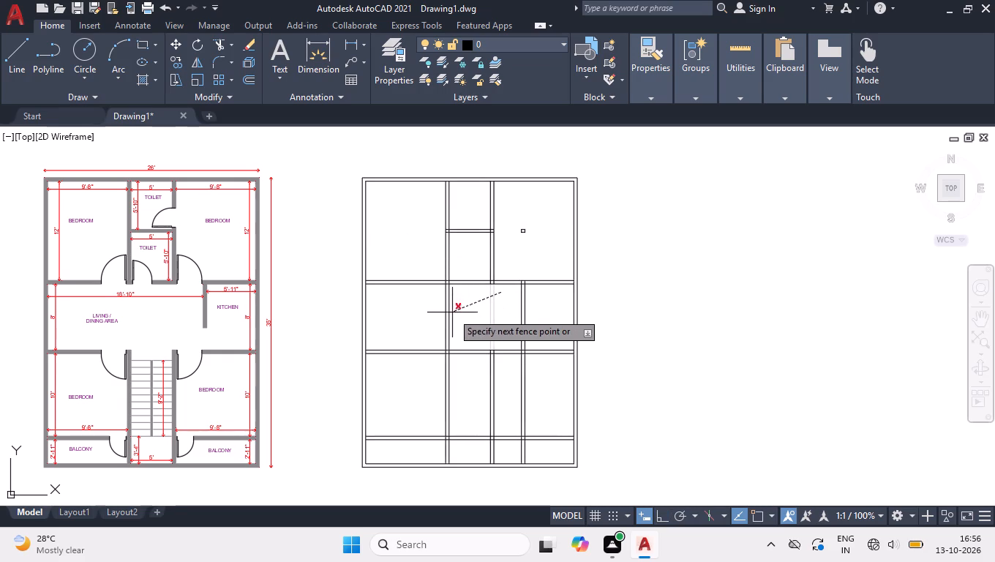
pyautogui.click(429, 320)
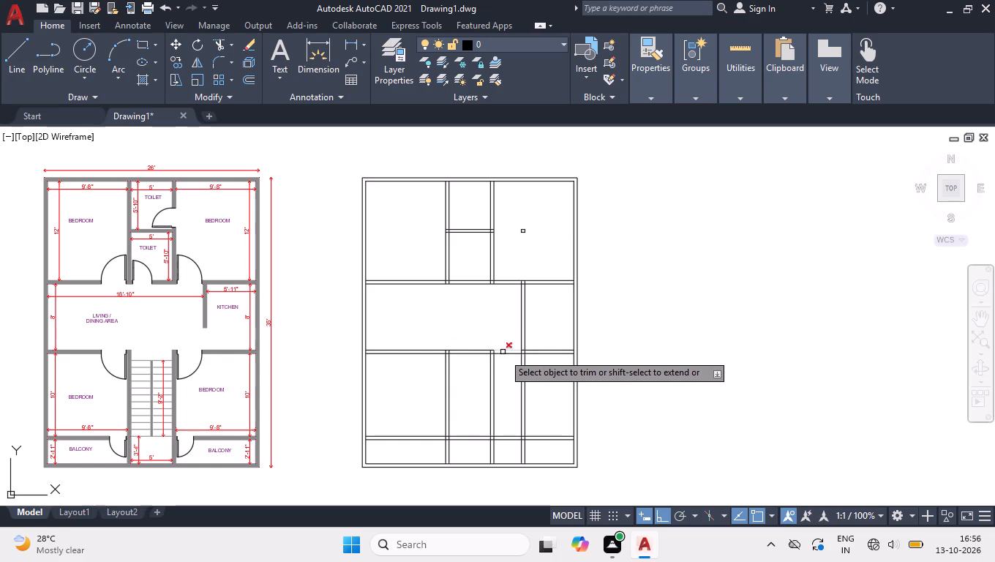
# Trim the kitchen wall lines out of the lower bedroom and balcony on the kitchen side.
pyautogui.click(504, 367)
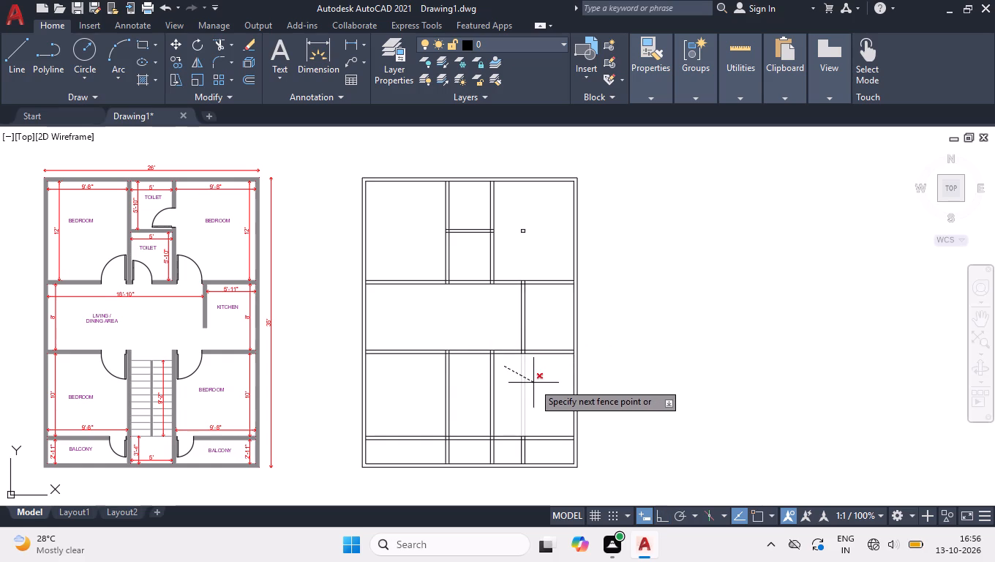
pyautogui.click(533, 386)
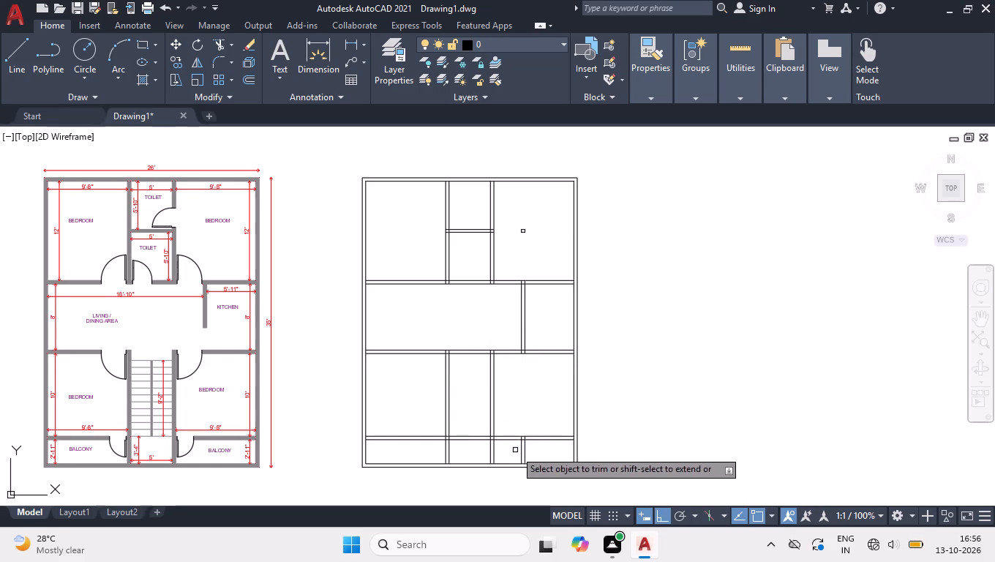
pyautogui.click(515, 450)
pyautogui.click(545, 454)
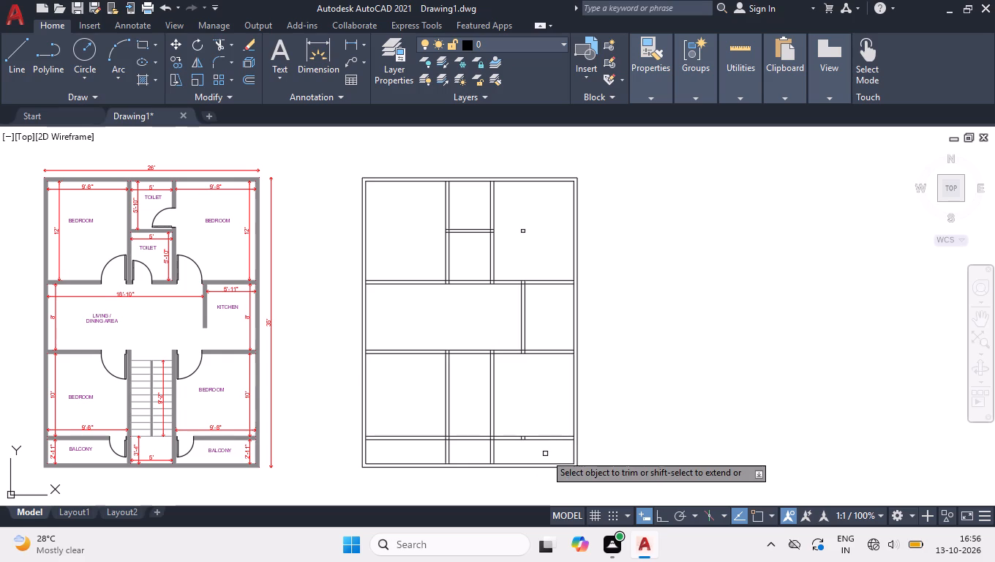
pyautogui.press('space')
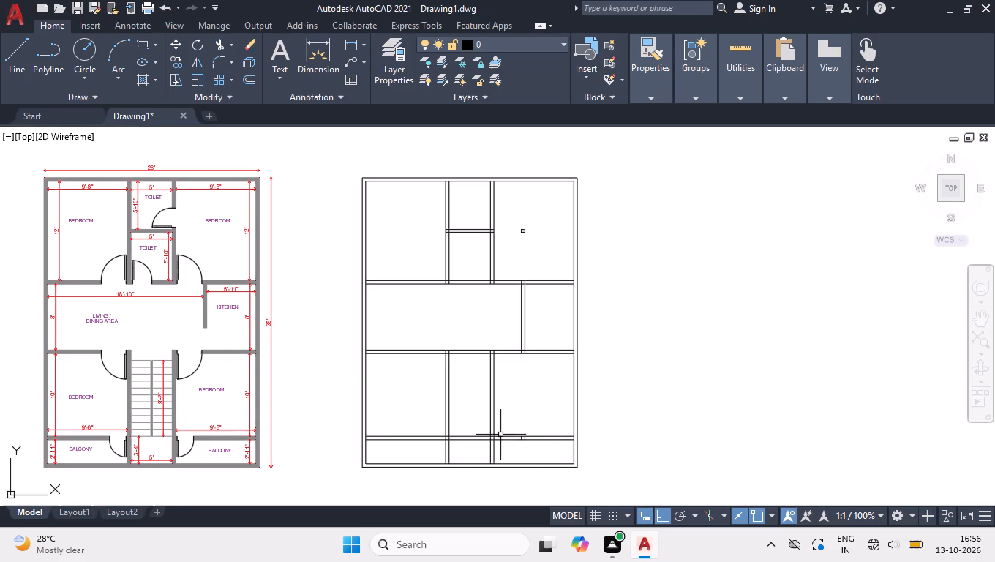
# Delete the leftover kitchen wall fragments in the balcony wall and in the upper bedroom above the kitchen.
pyautogui.click(513, 428)
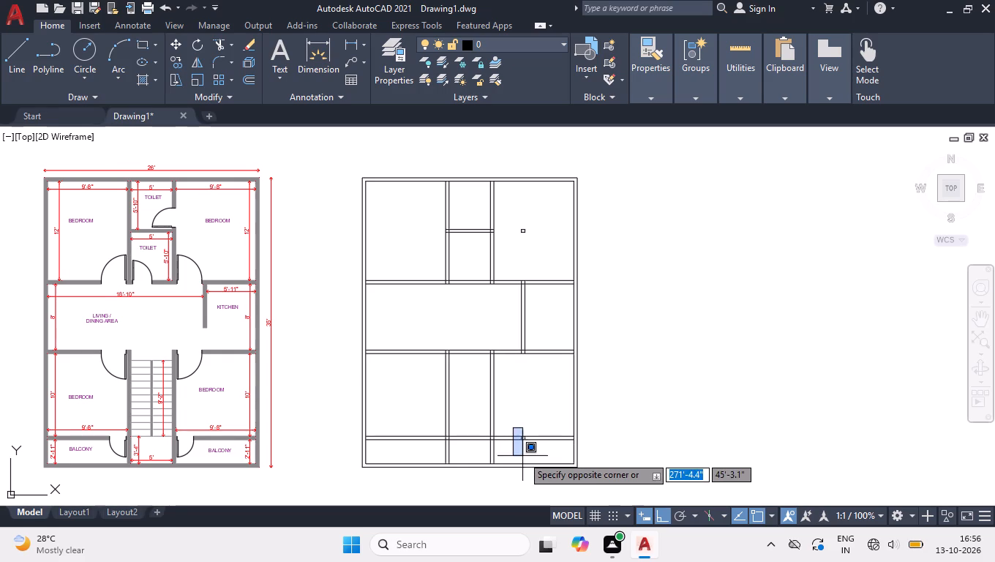
pyautogui.click(538, 454)
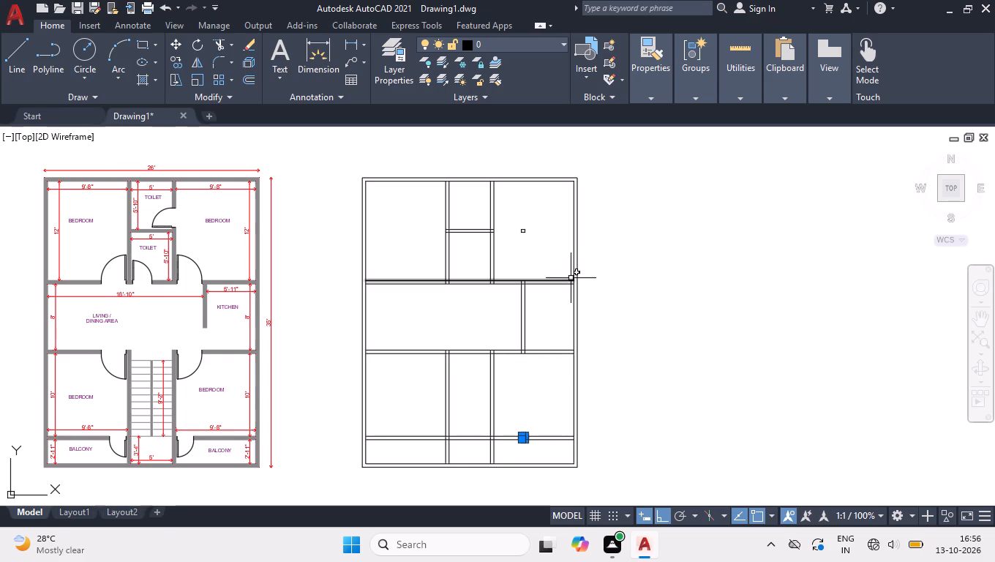
pyautogui.click(556, 249)
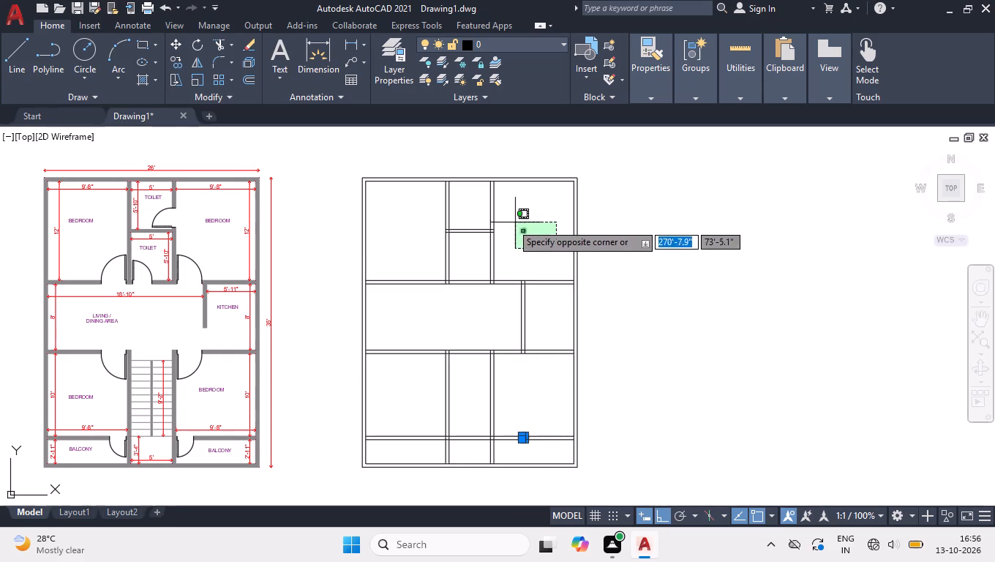
pyautogui.click(503, 225)
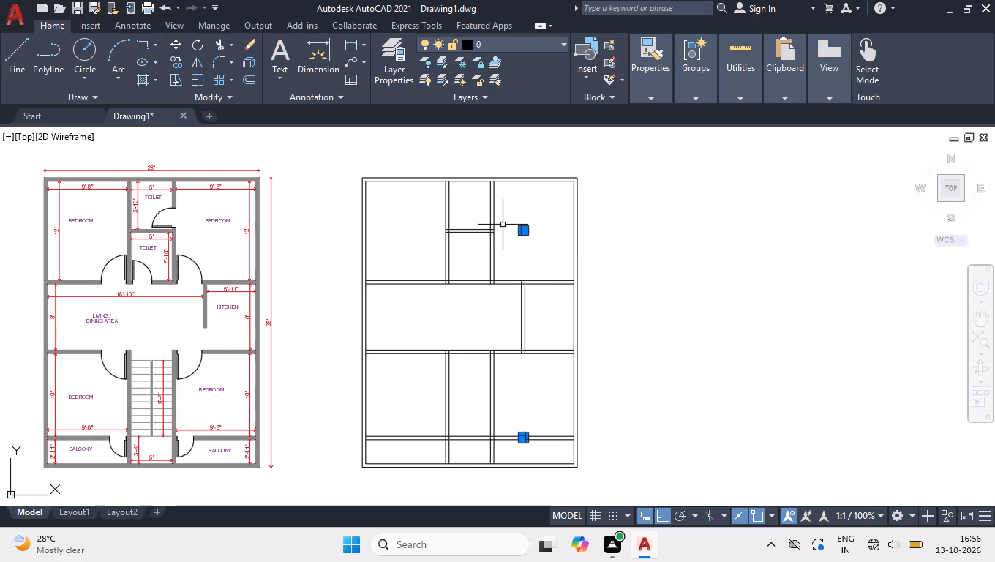
pyautogui.press('Delete')
# Trim the lower bedrooms' top wall lines and the balcony wall's lower line out of the central staircase area.
pyautogui.press('t')
pyautogui.press('r')
pyautogui.press('space')
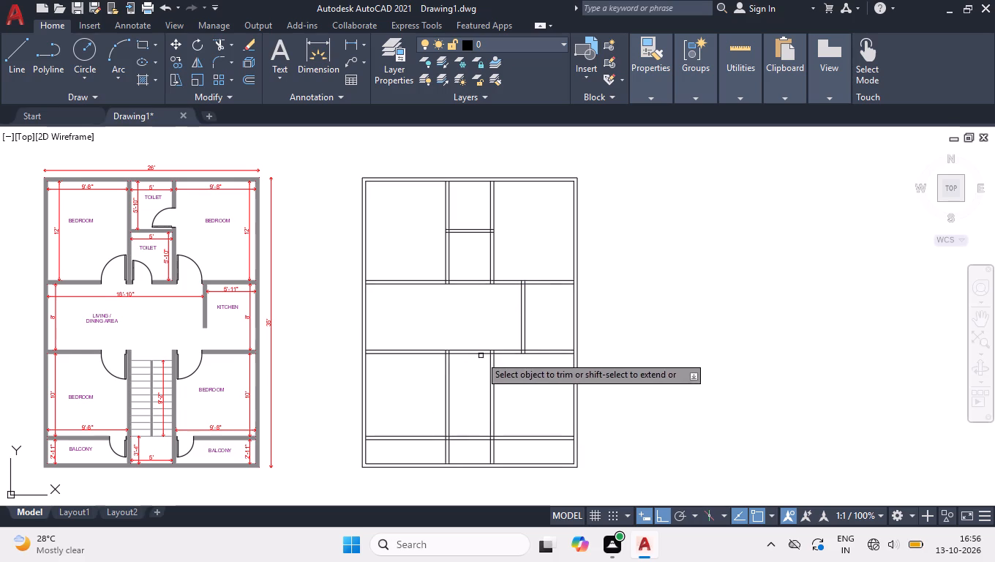
pyautogui.click(462, 363)
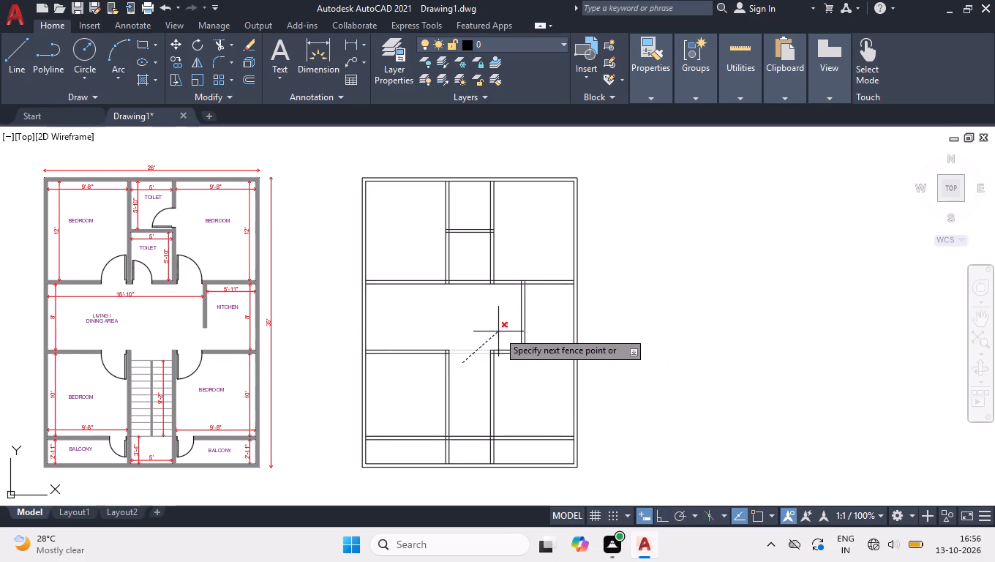
pyautogui.click(498, 331)
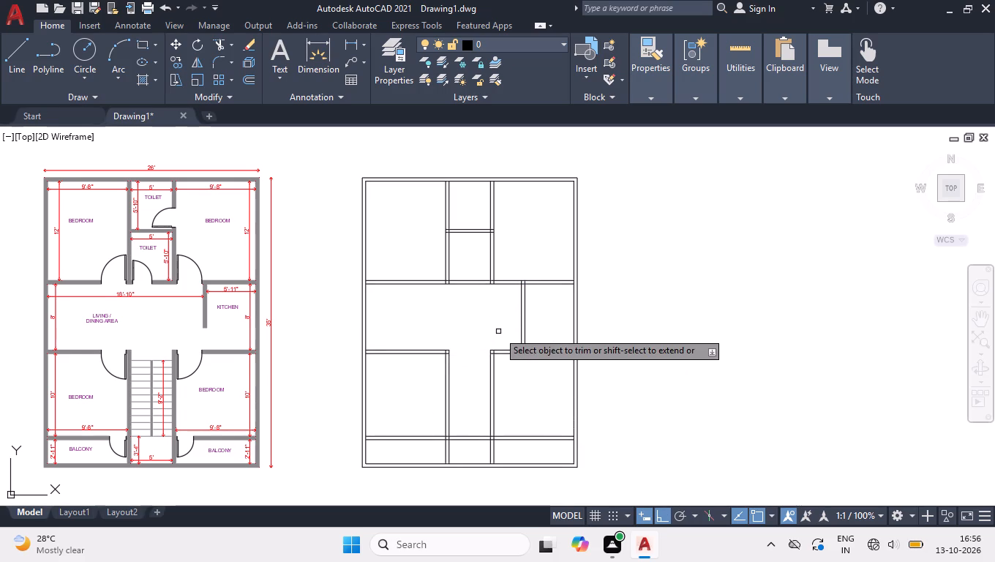
pyautogui.click(482, 441)
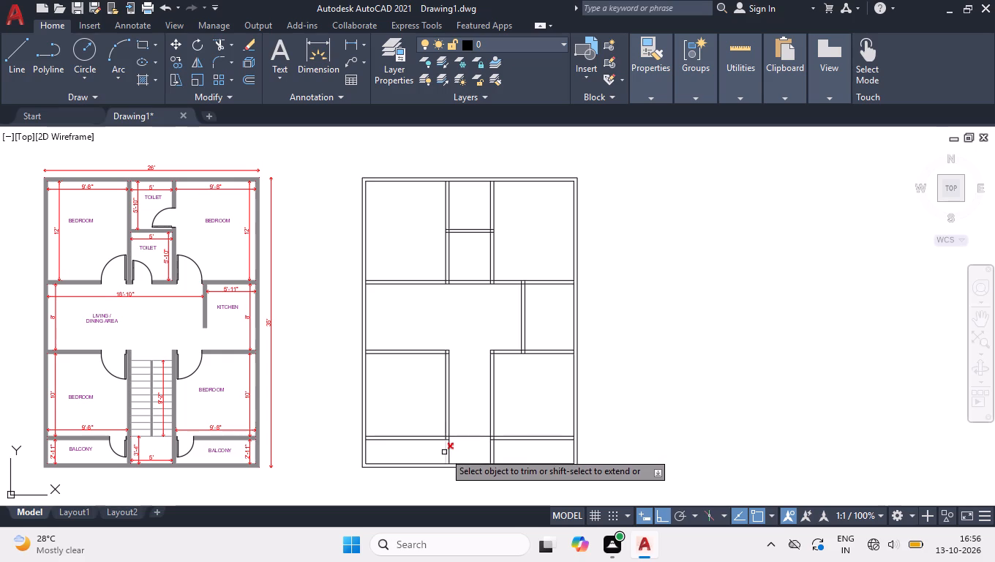
# Trim the overlapping wall lines at the junctions around the lower-left bedroom and its balcony.
pyautogui.keyDown('ctrl'); pyautogui.scroll(2, 444, 452); pyautogui.keyUp('ctrl')
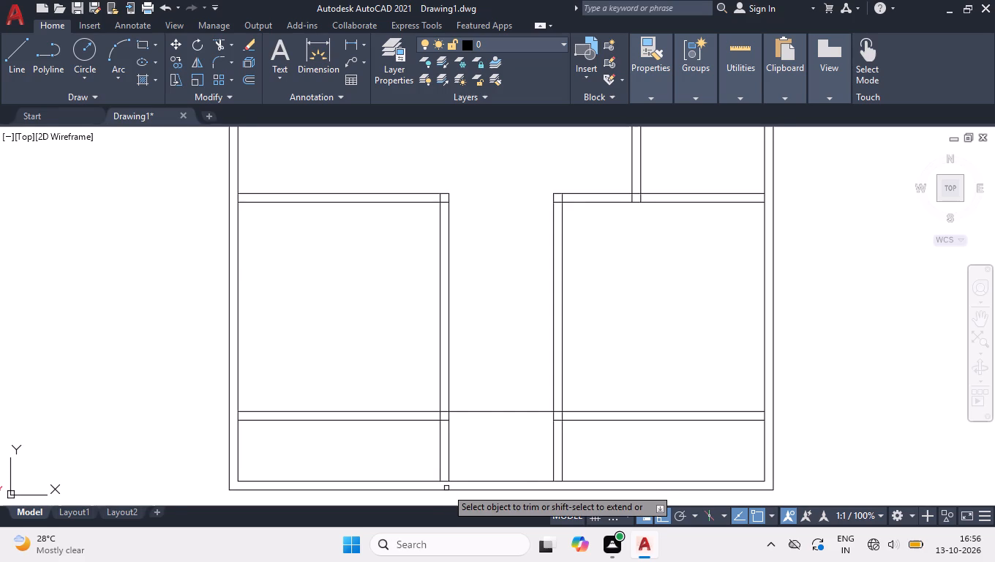
pyautogui.click(444, 487)
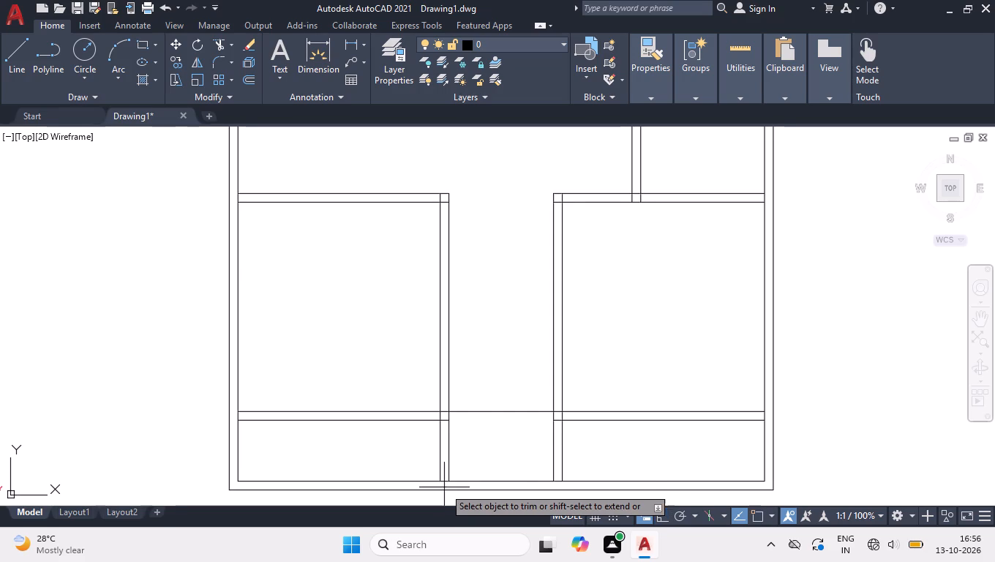
pyautogui.click(445, 199)
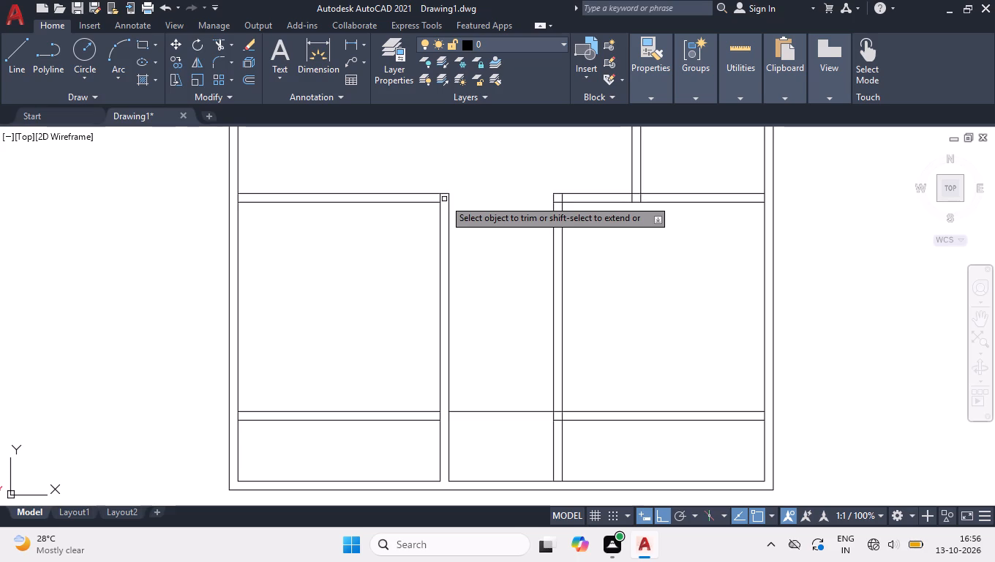
pyautogui.click(444, 199)
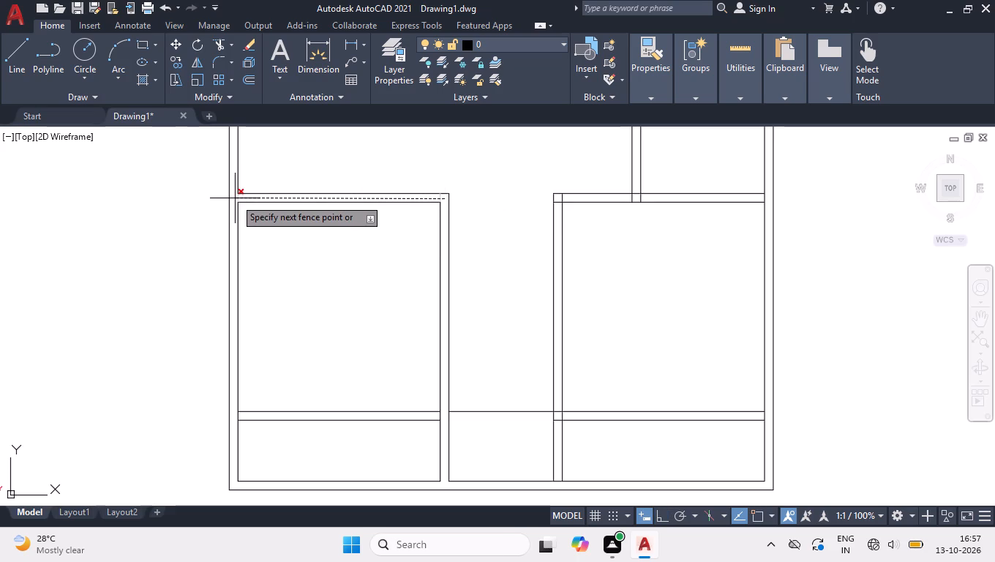
pyautogui.click(235, 198)
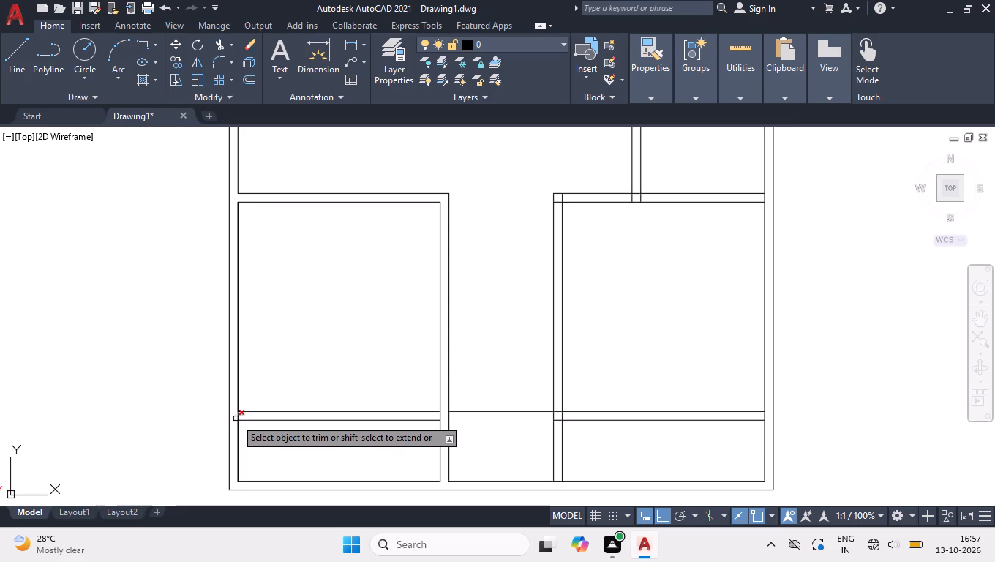
pyautogui.click(233, 417)
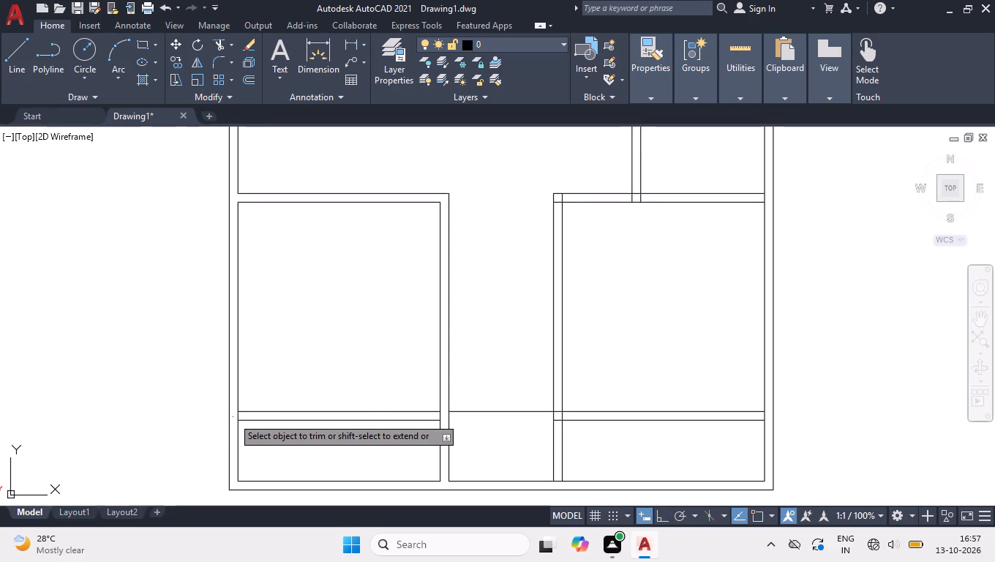
pyautogui.click(445, 416)
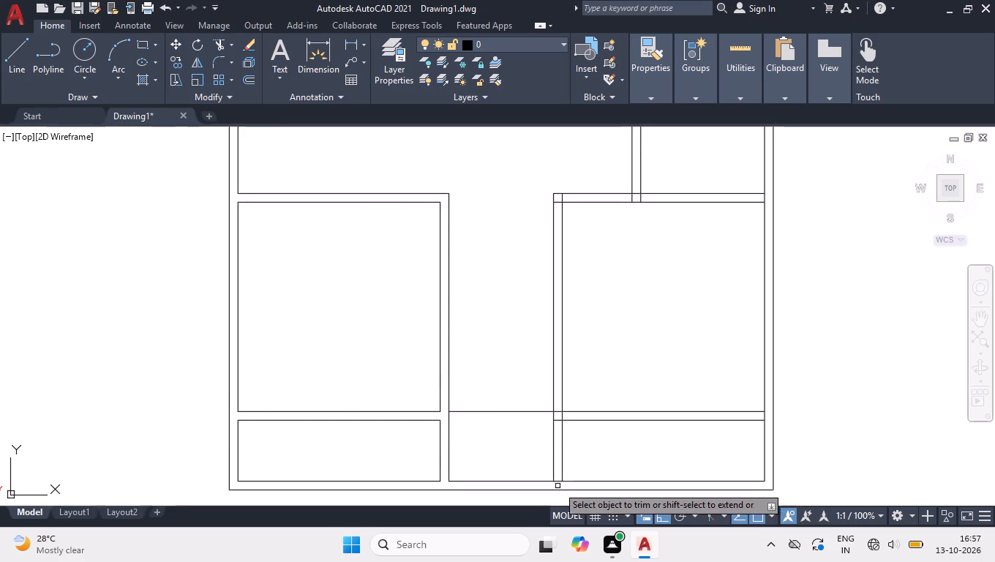
# Trim the overlapping wall lines at the junctions around the lower-right bedroom and its balcony, including the kitchen wall's lower end.
pyautogui.click(557, 486)
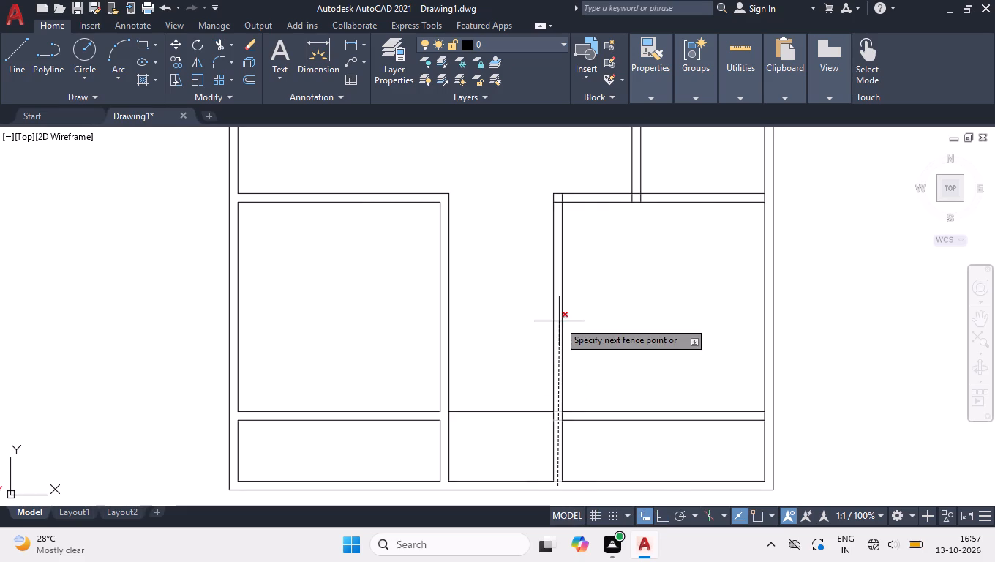
pyautogui.click(559, 200)
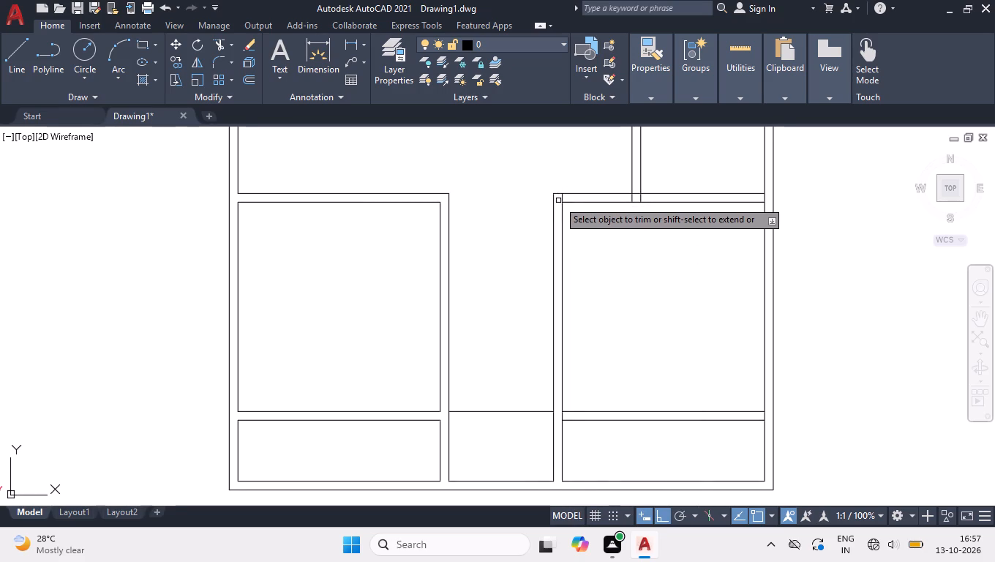
pyautogui.click(557, 199)
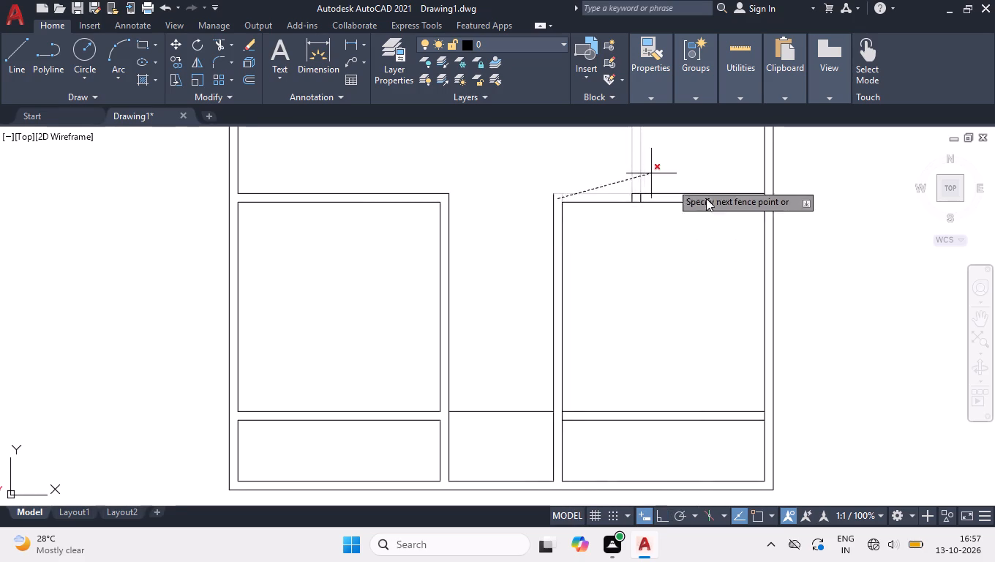
pyautogui.click(767, 200)
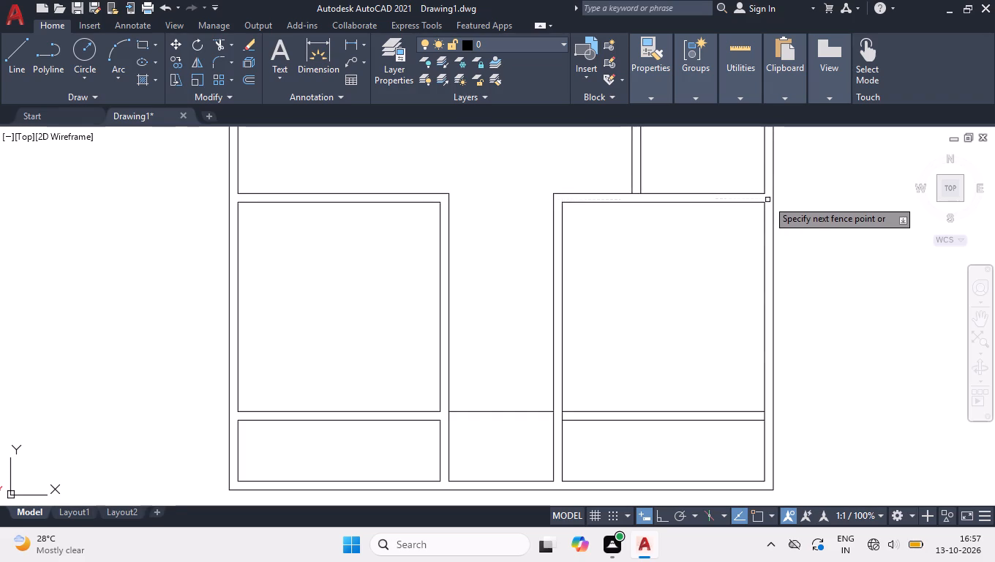
pyautogui.click(770, 416)
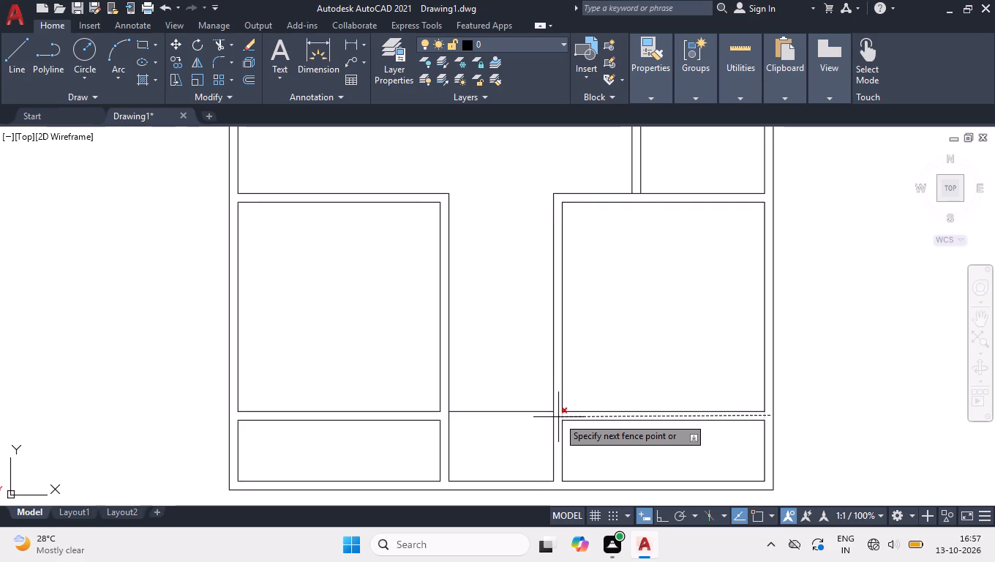
pyautogui.click(558, 417)
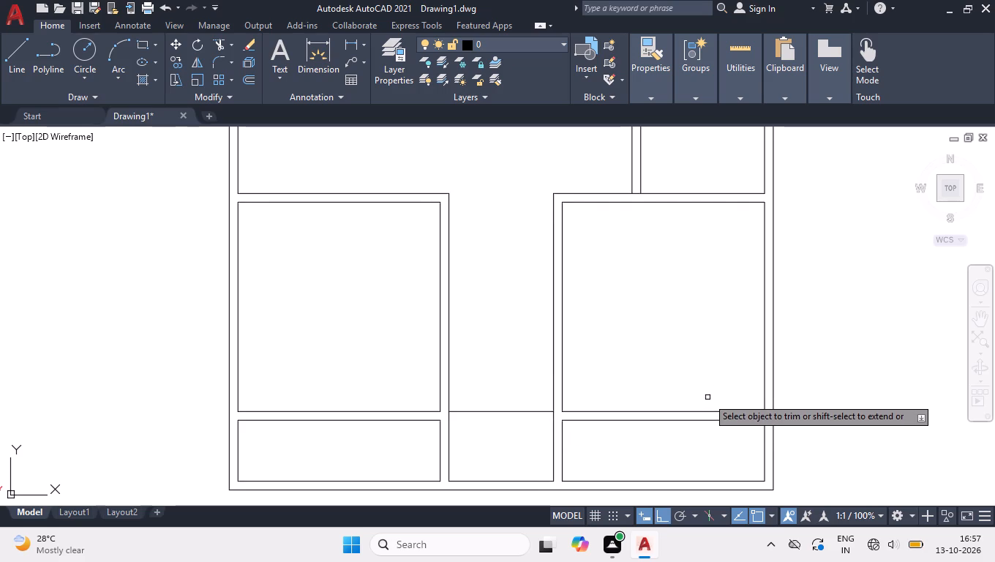
pyautogui.press('space')
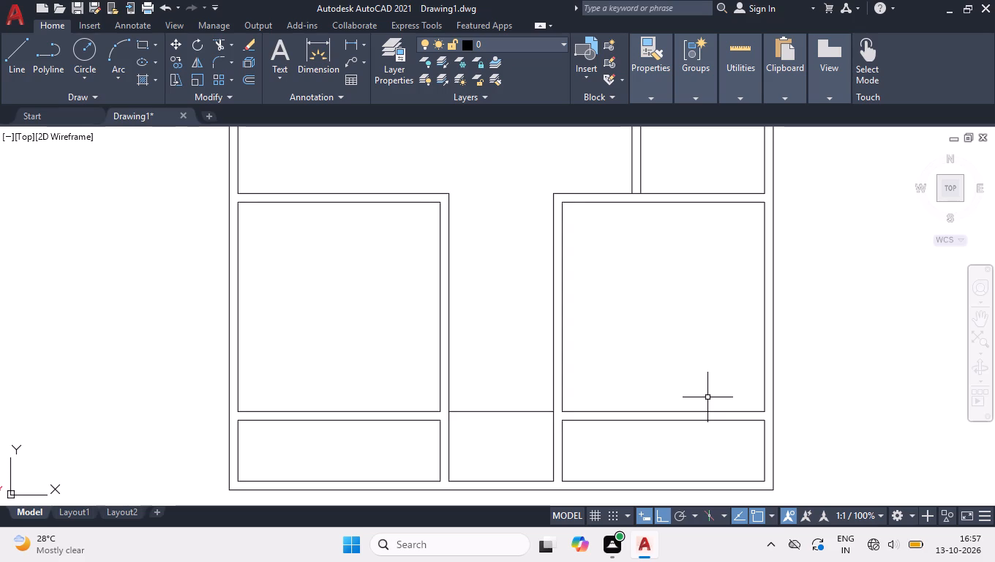
# Delete the finished, dimensioned floor plan beside the new wall layout.
pyautogui.click(954, 192)
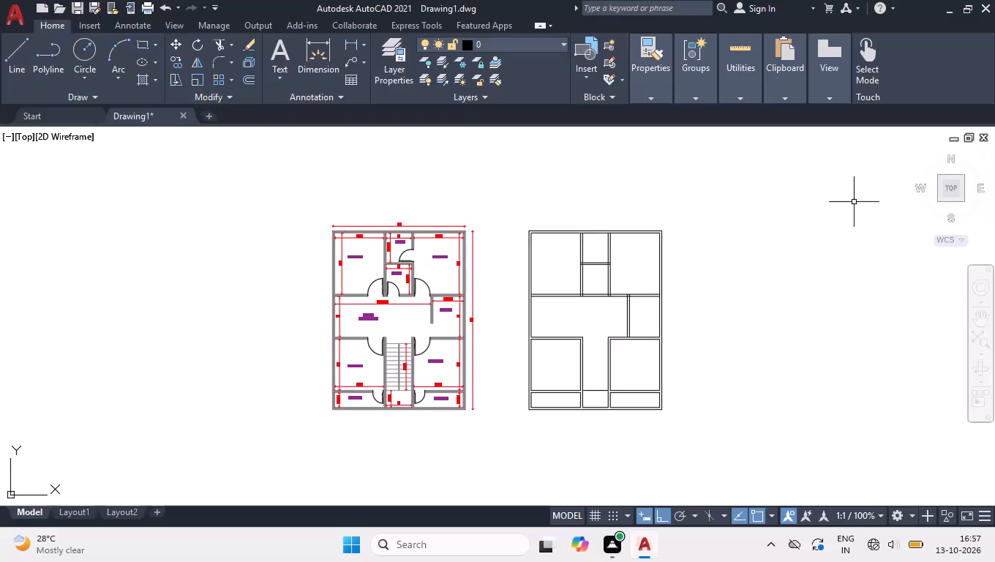
pyautogui.click(439, 258)
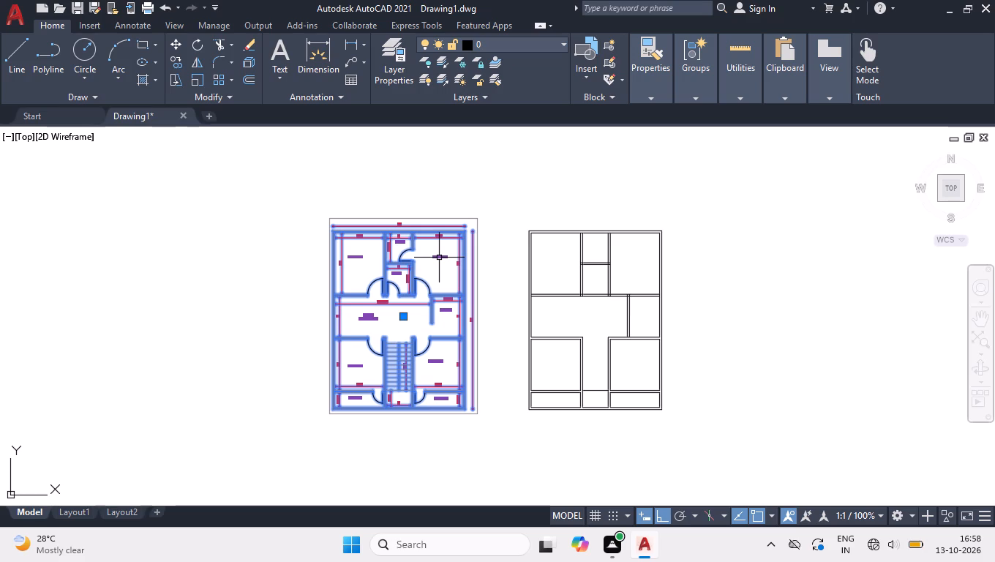
pyautogui.press('Delete')
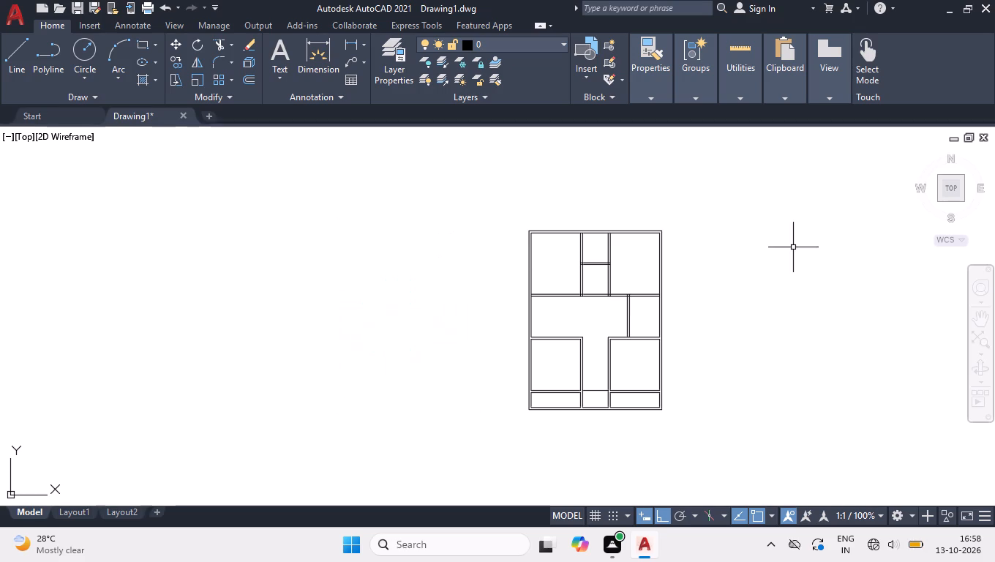
# Trim the overlapping wall lines at the junctions around the toilets and upper bedrooms.
pyautogui.click(955, 191)
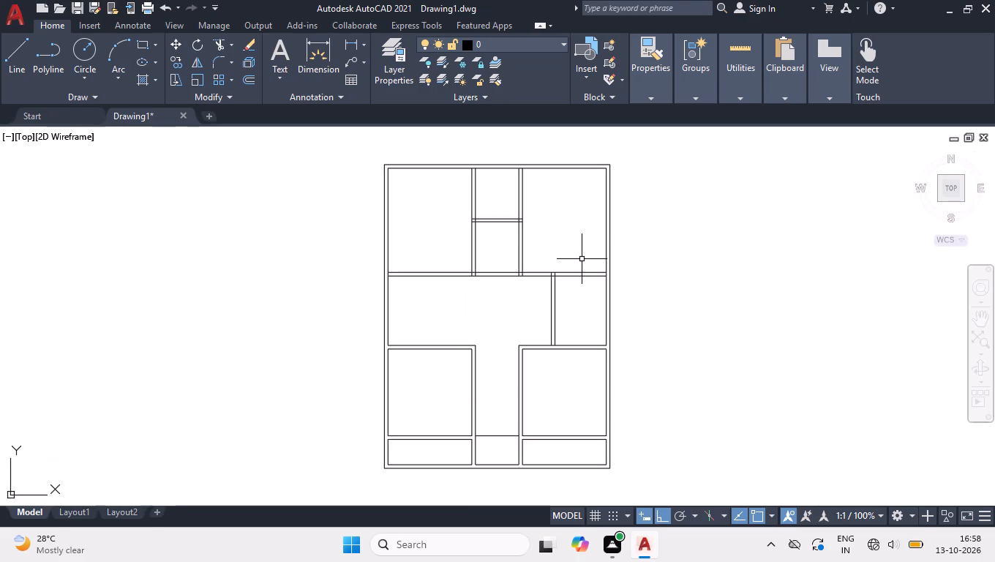
pyautogui.keyDown('ctrl'); pyautogui.scroll(1, 497, 250); pyautogui.keyUp('ctrl')
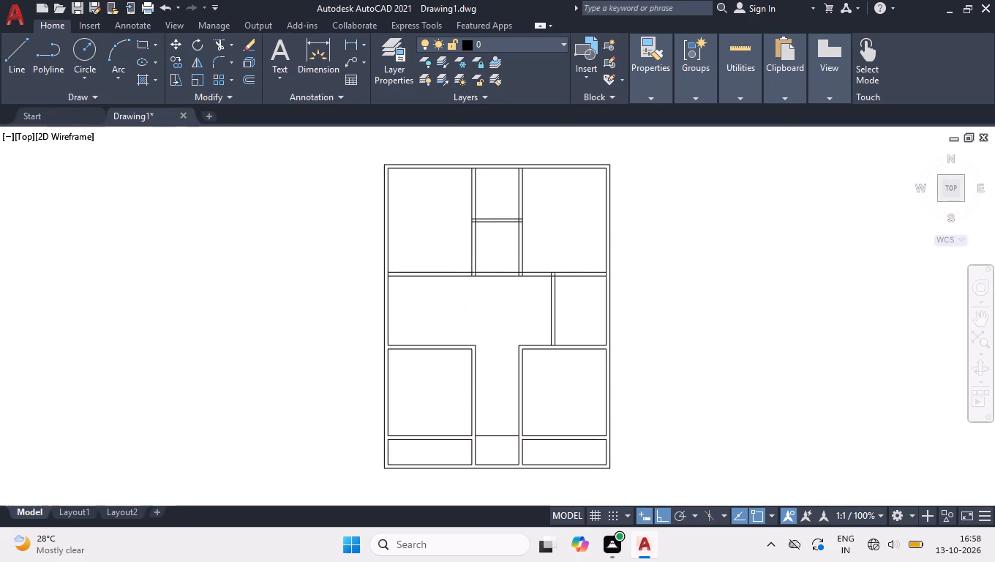
pyautogui.keyDown('ctrl'); pyautogui.scroll(1, 497, 250); pyautogui.keyUp('ctrl')
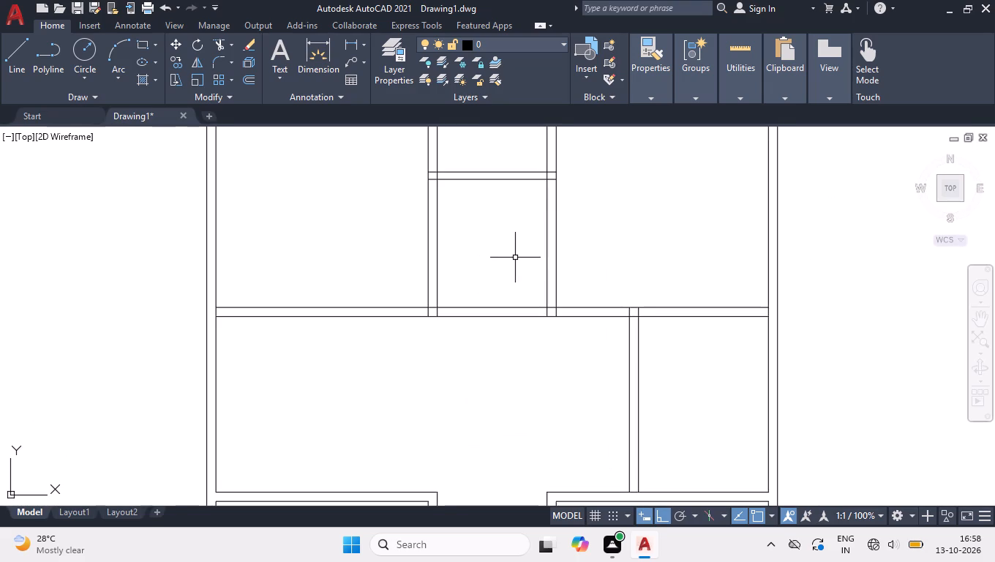
pyautogui.hscroll(1, 515, 258)
pyautogui.write('TR')
pyautogui.press('Return')
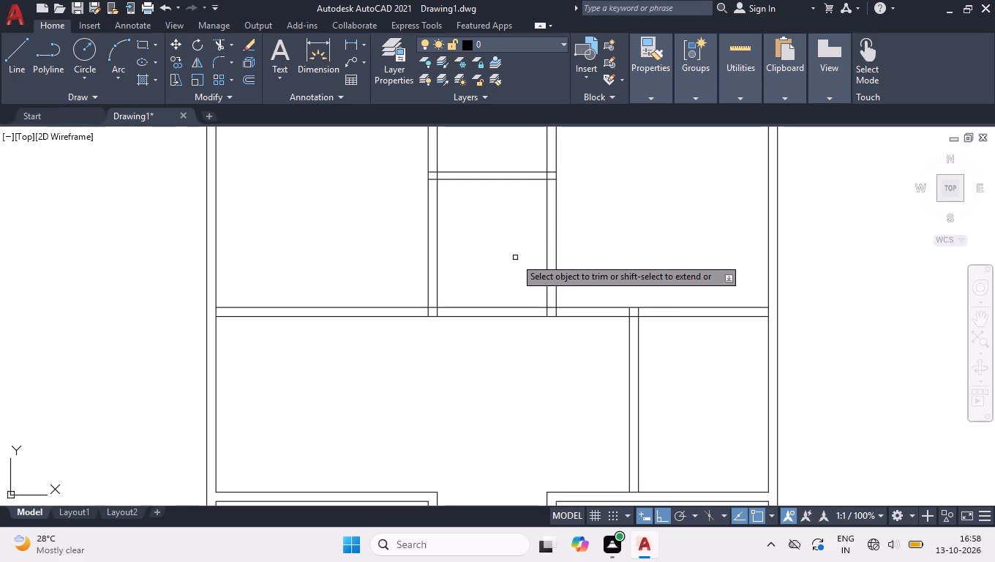
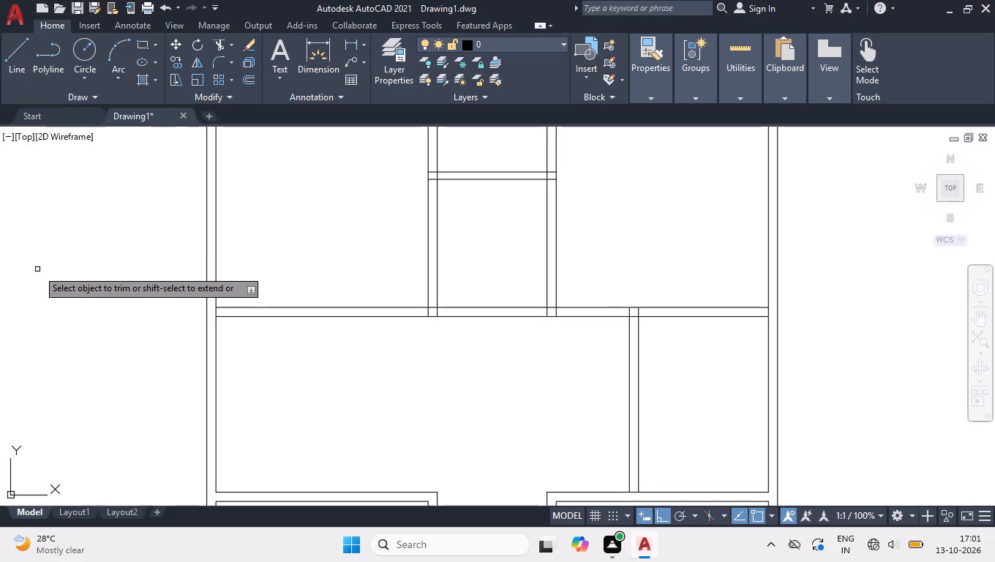
# Trim the overlapping lines along the wall between the upper rooms and the hall, including the kitchen wall's upper end.
pyautogui.press('space')
pyautogui.press('space')
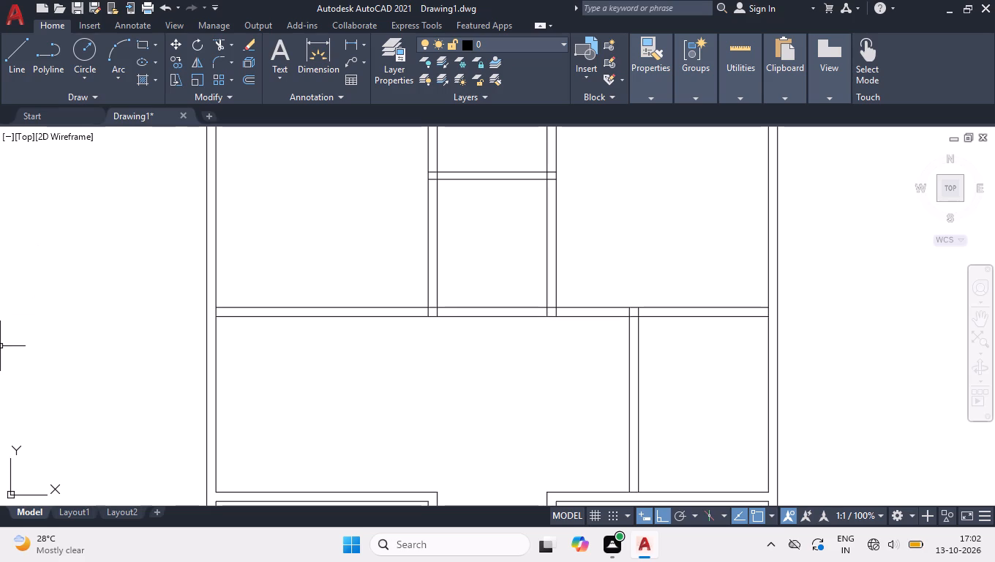
pyautogui.press('space')
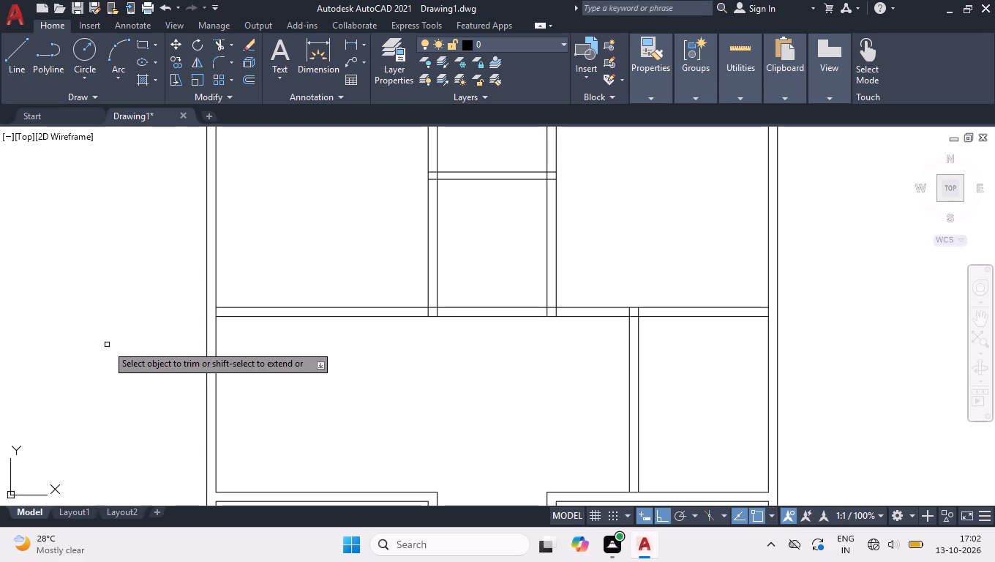
pyautogui.click(211, 314)
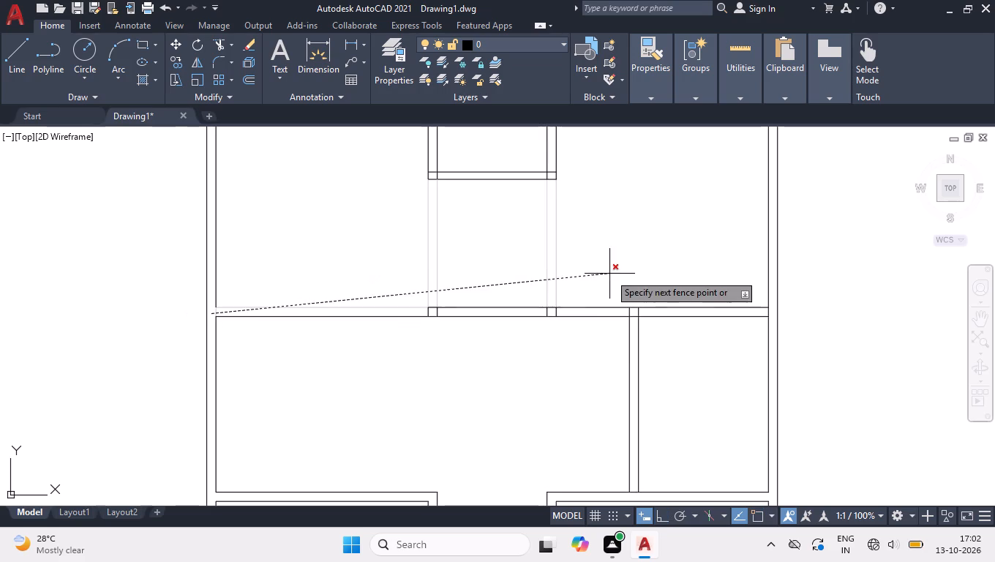
pyautogui.click(774, 312)
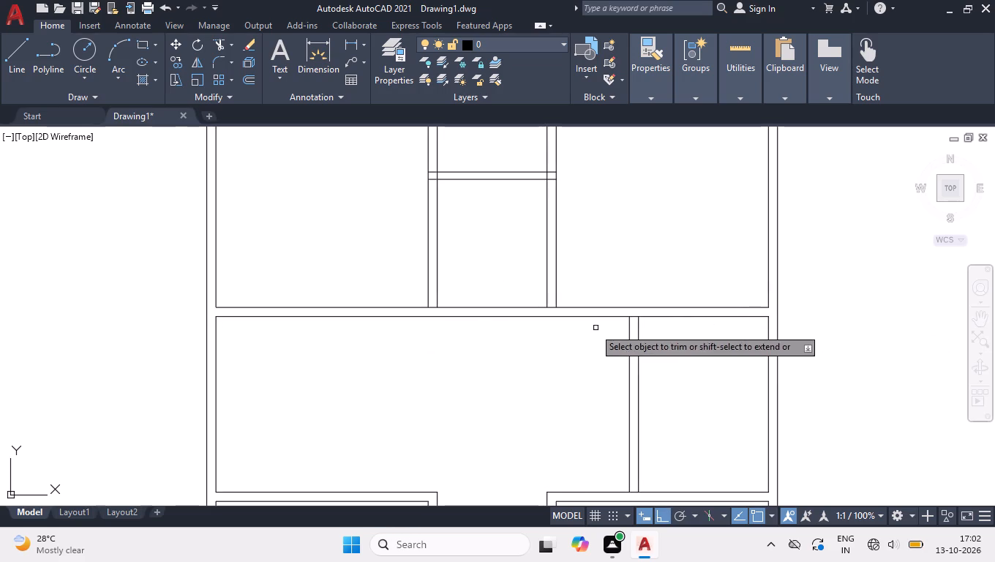
pyautogui.click(634, 316)
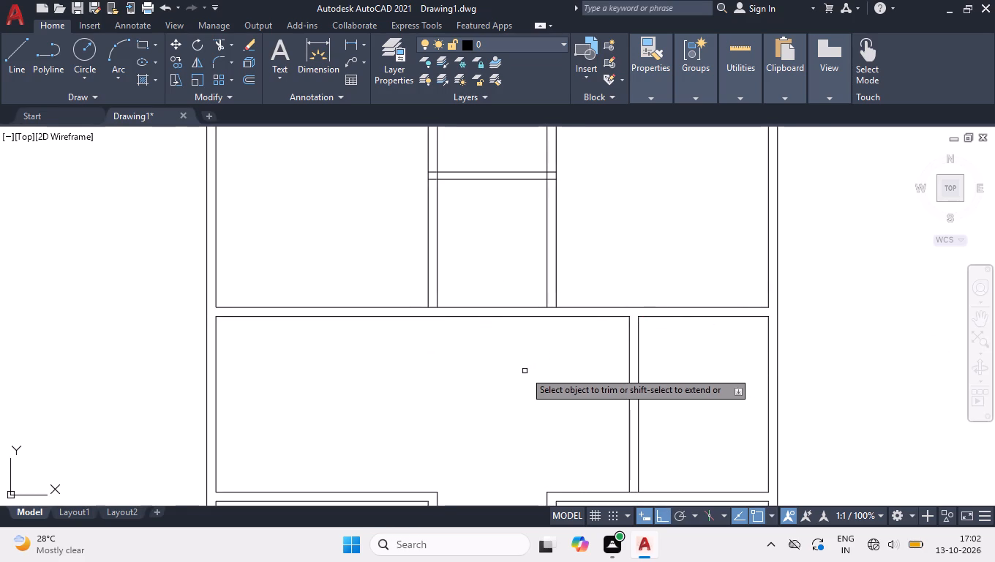
# Trim the overlapping lines at the junctions of the two walls flanking the toilets and the partition between the toilets.
pyautogui.scroll(1, 525, 371)
pyautogui.keyDown('ctrl'); pyautogui.scroll(-1, 525, 371); pyautogui.keyUp('ctrl')
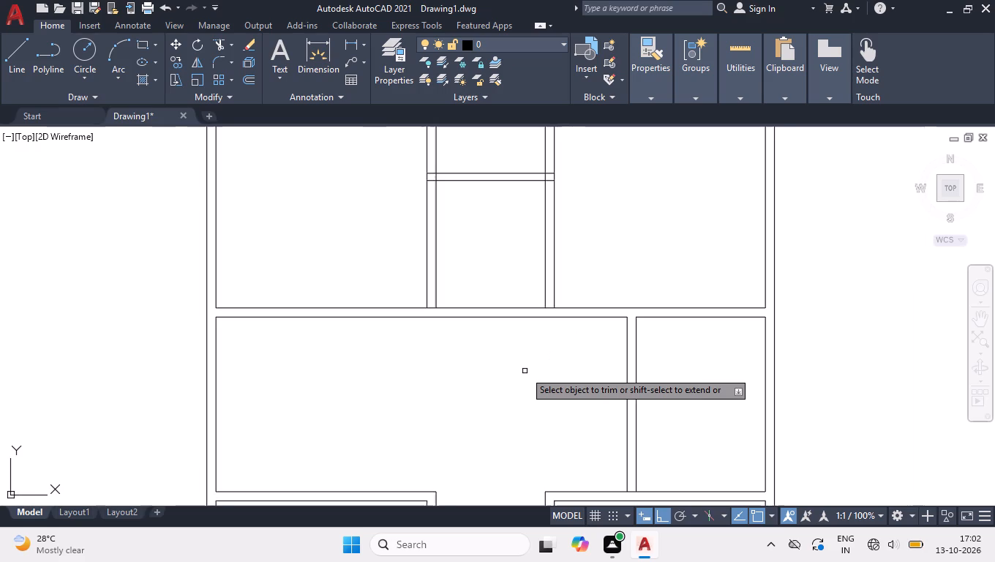
pyautogui.keyDown('ctrl'); pyautogui.scroll(-2, 525, 371); pyautogui.keyUp('ctrl')
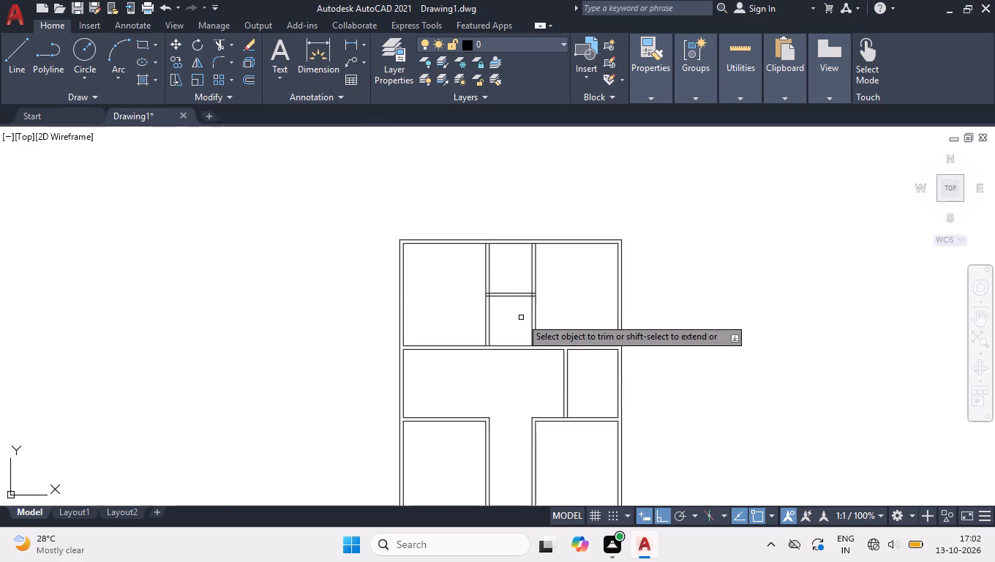
pyautogui.keyDown('ctrl'); pyautogui.scroll(2, 515, 302); pyautogui.keyUp('ctrl')
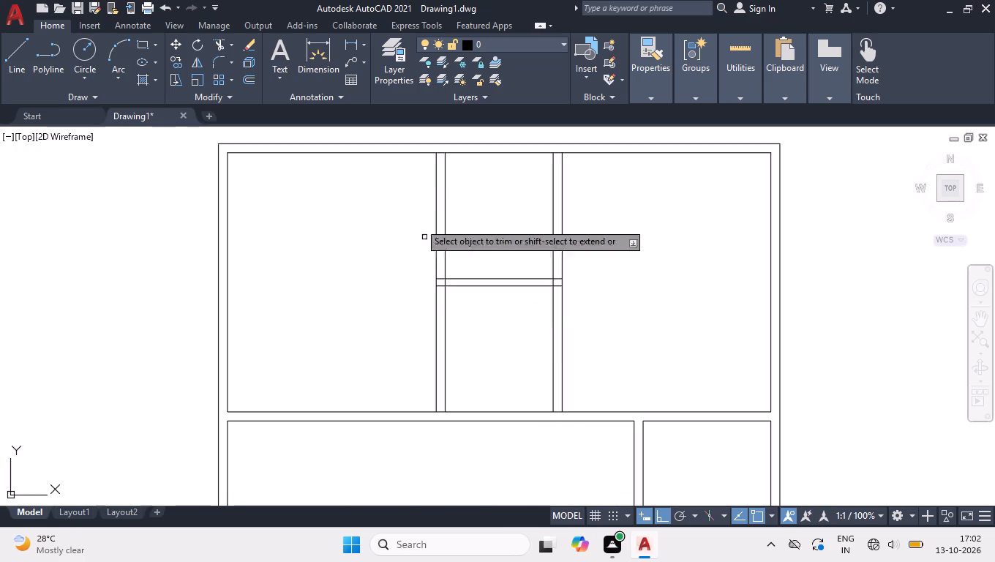
pyautogui.click(441, 150)
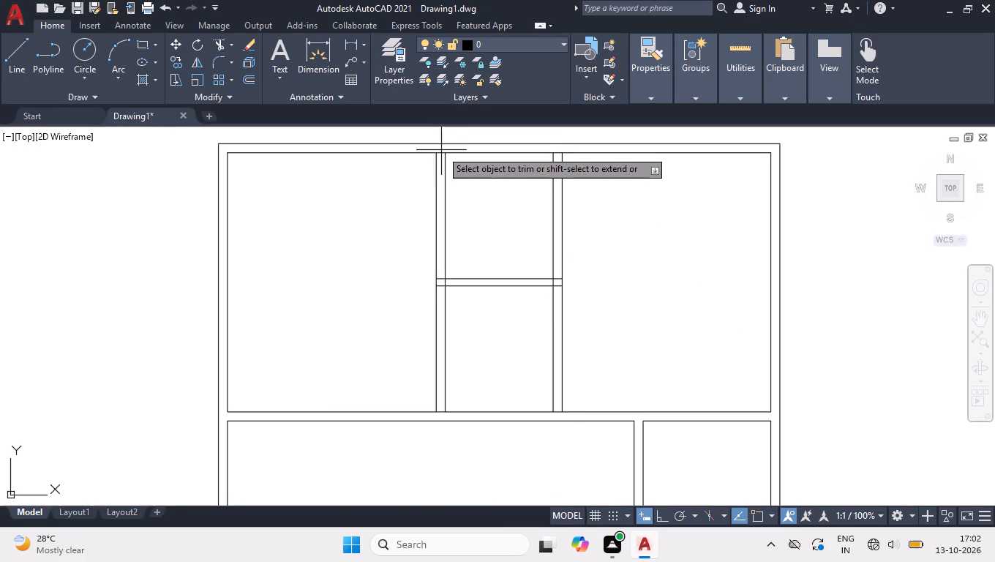
pyautogui.click(440, 416)
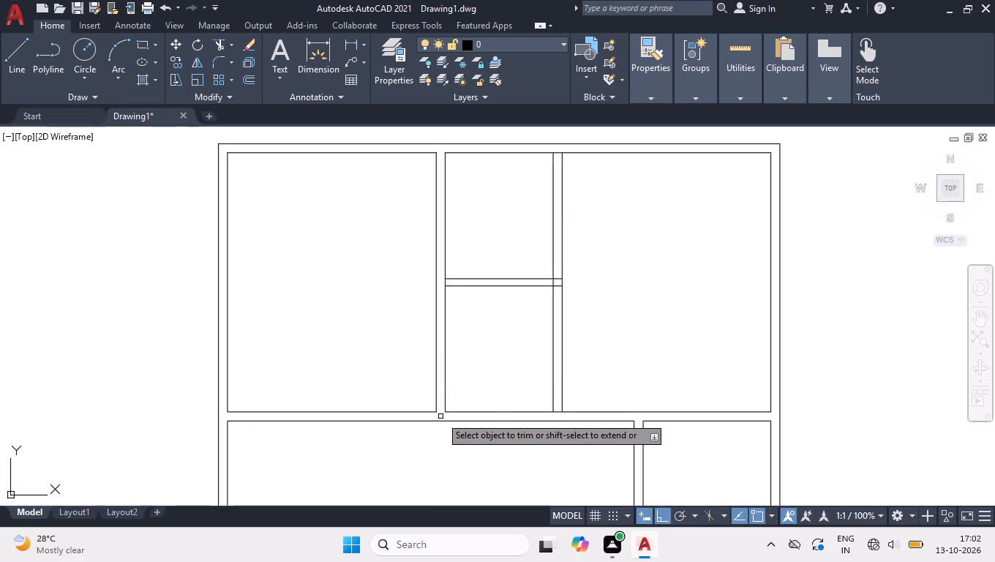
pyautogui.click(558, 418)
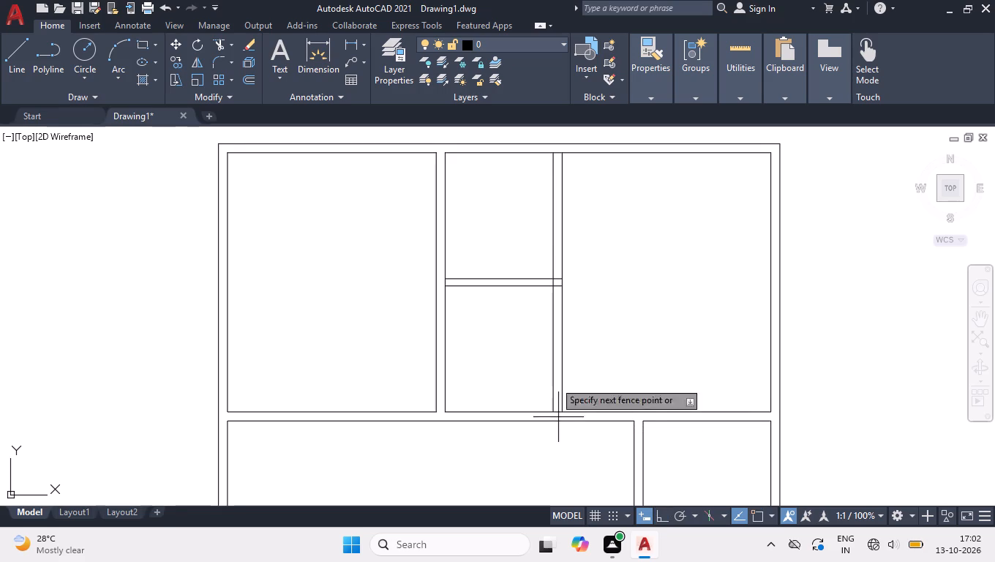
pyautogui.click(558, 148)
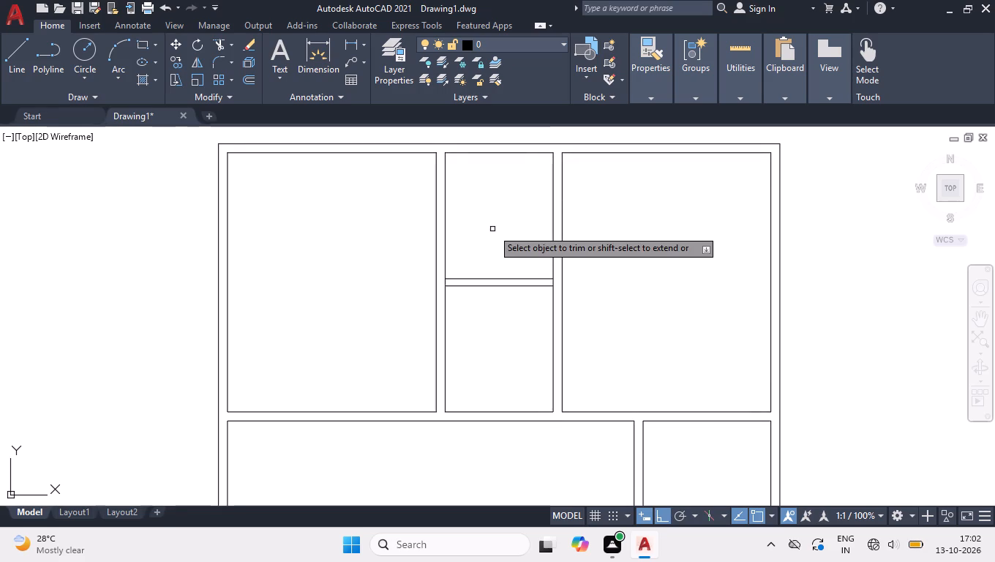
pyautogui.keyDown('ctrl'); pyautogui.scroll(2, 492, 229); pyautogui.keyUp('ctrl')
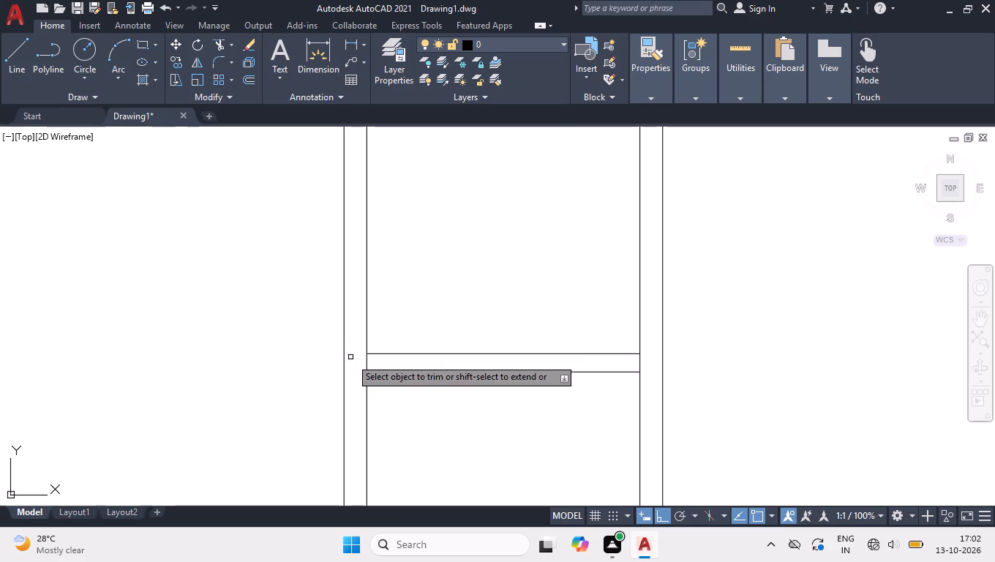
pyautogui.click(356, 365)
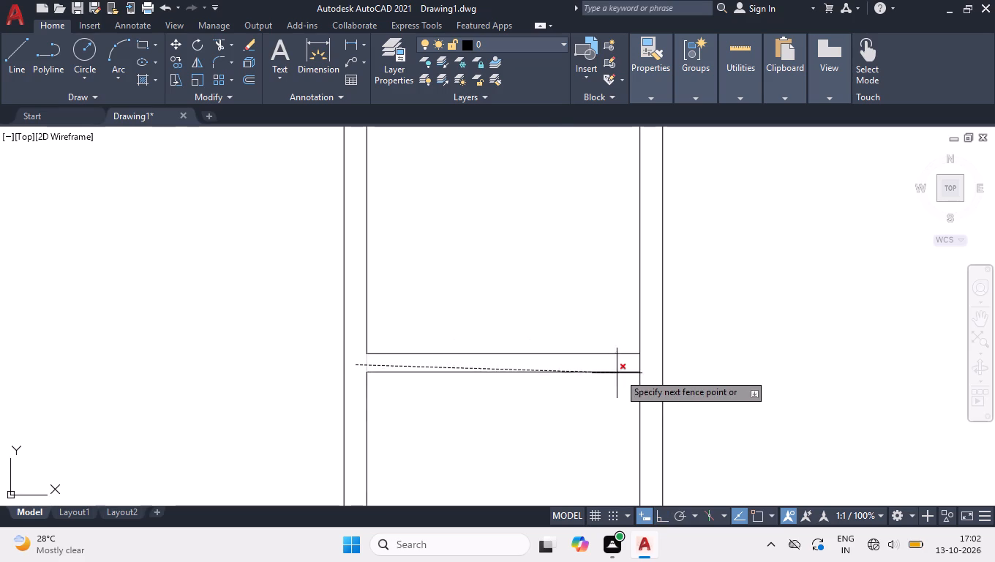
pyautogui.click(650, 364)
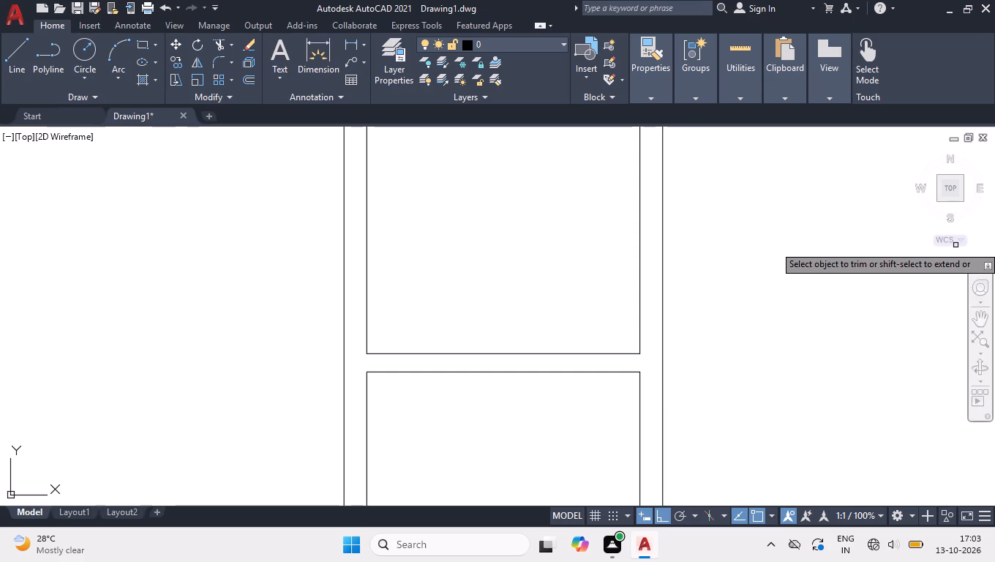
# Draw a vertical guide line from the upper-left bedroom's inner lower-right corner down to the lower-left balcony's upper-right corner.
pyautogui.click(953, 188)
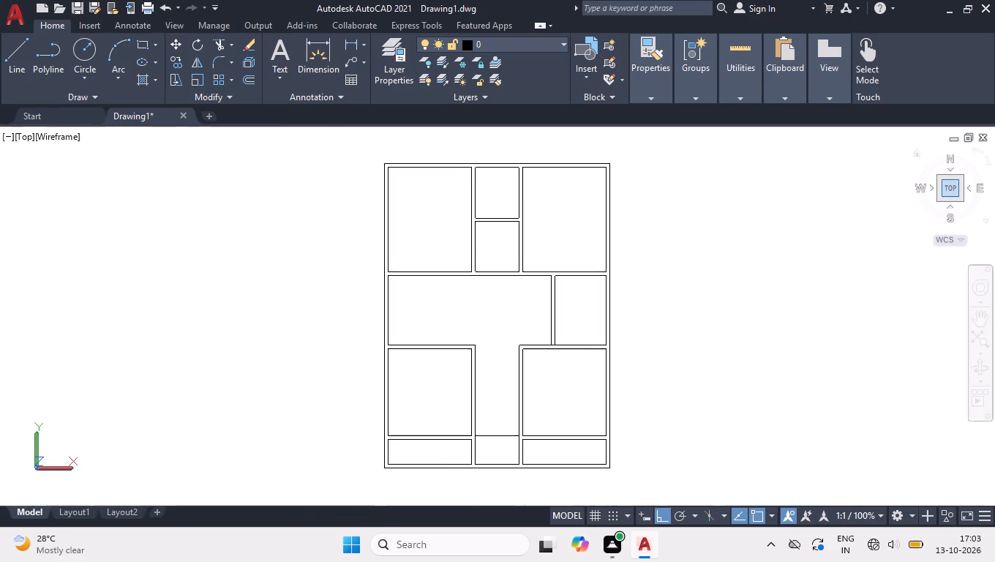
pyautogui.press('l')
pyautogui.press('Return')
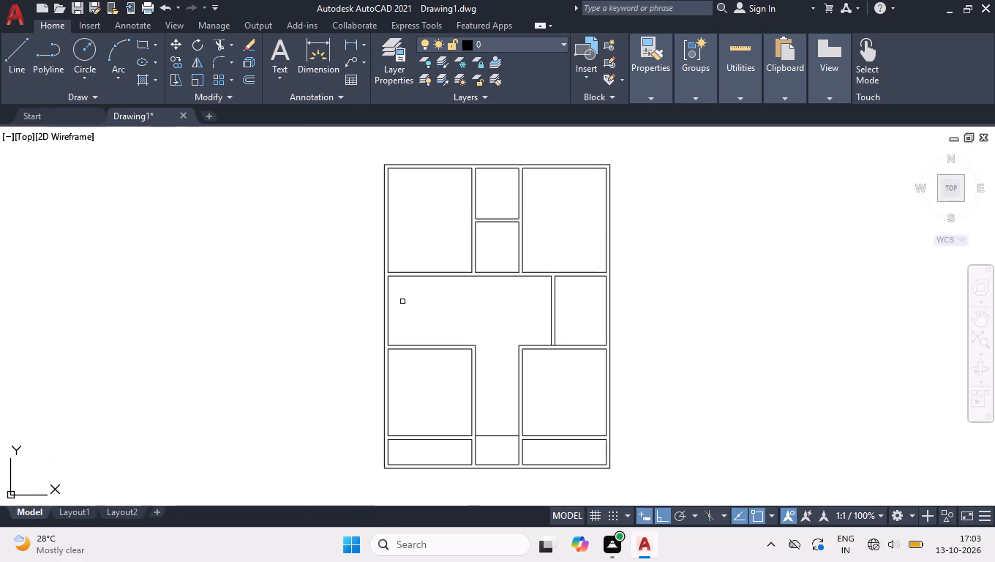
pyautogui.press('space')
pyautogui.press('space')
pyautogui.press('space')
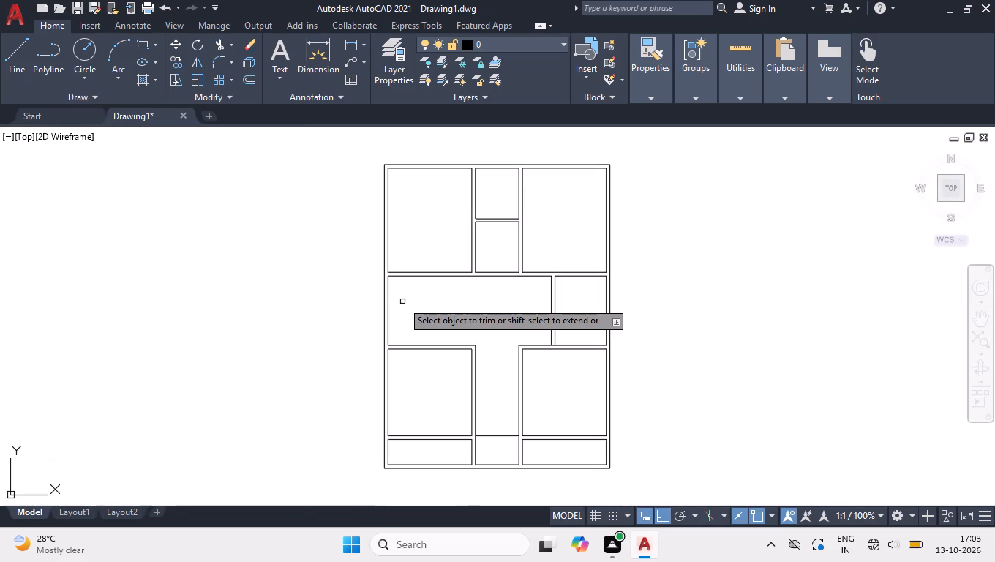
pyautogui.press('space')
pyautogui.write('L')
pyautogui.press('Return')
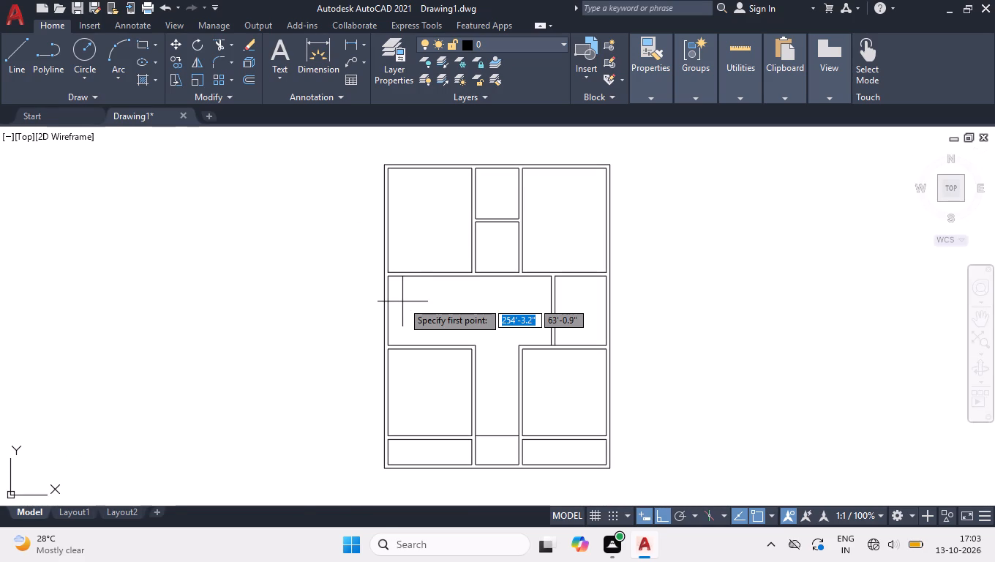
pyautogui.click(471, 270)
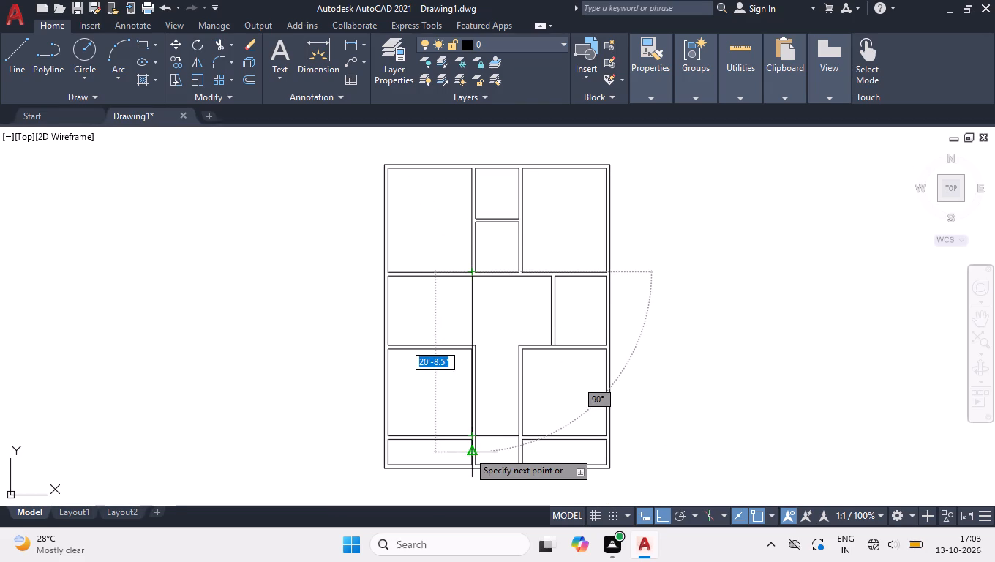
pyautogui.click(468, 441)
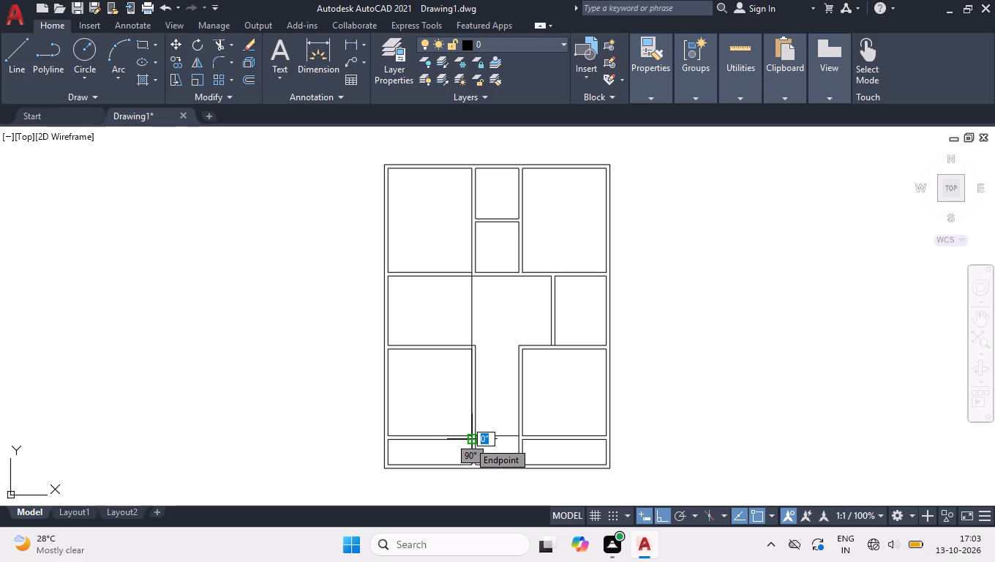
pyautogui.press('space')
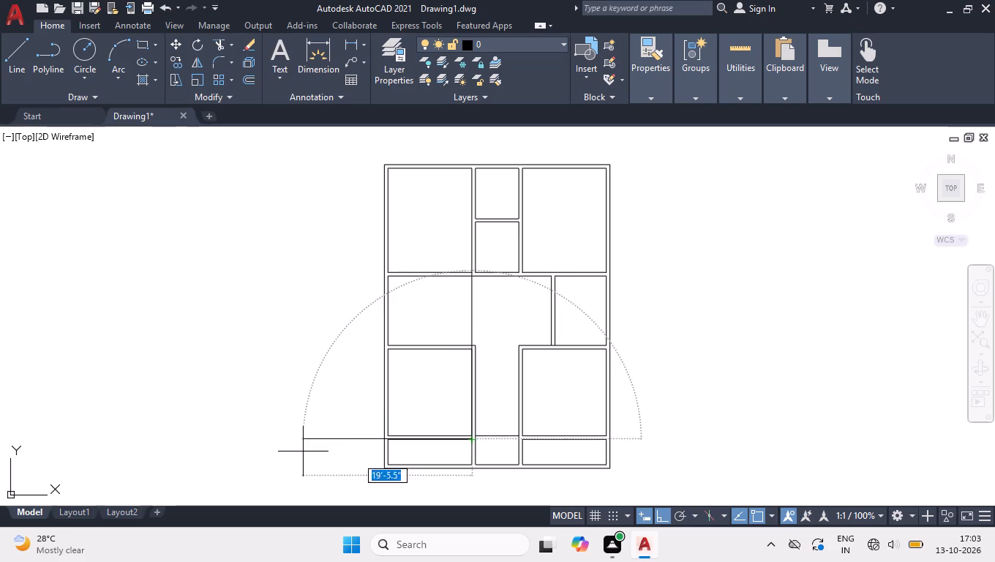
# Move the vertical guide line 2" to the left.
pyautogui.click(473, 323)
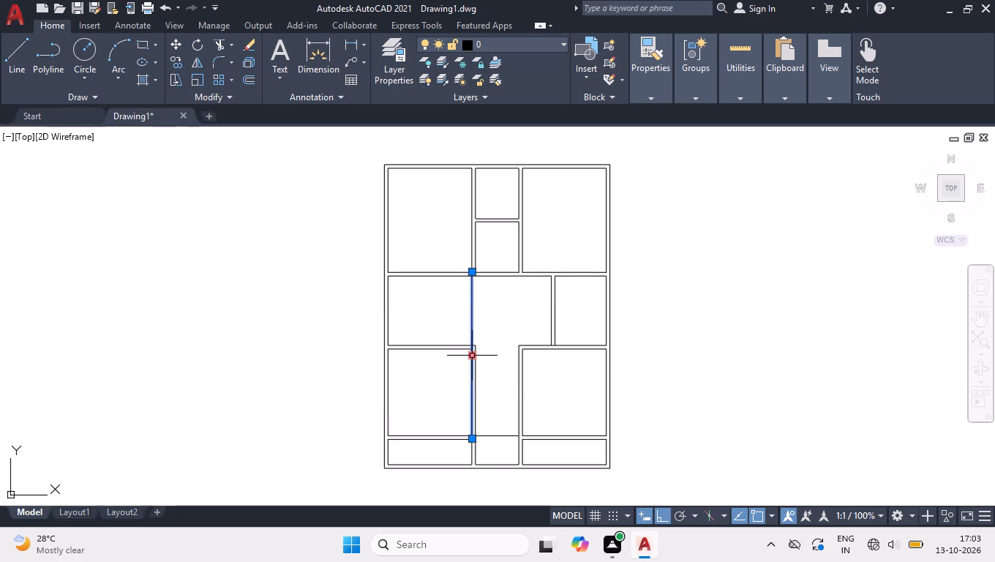
pyautogui.click(470, 357)
pyautogui.press('2')
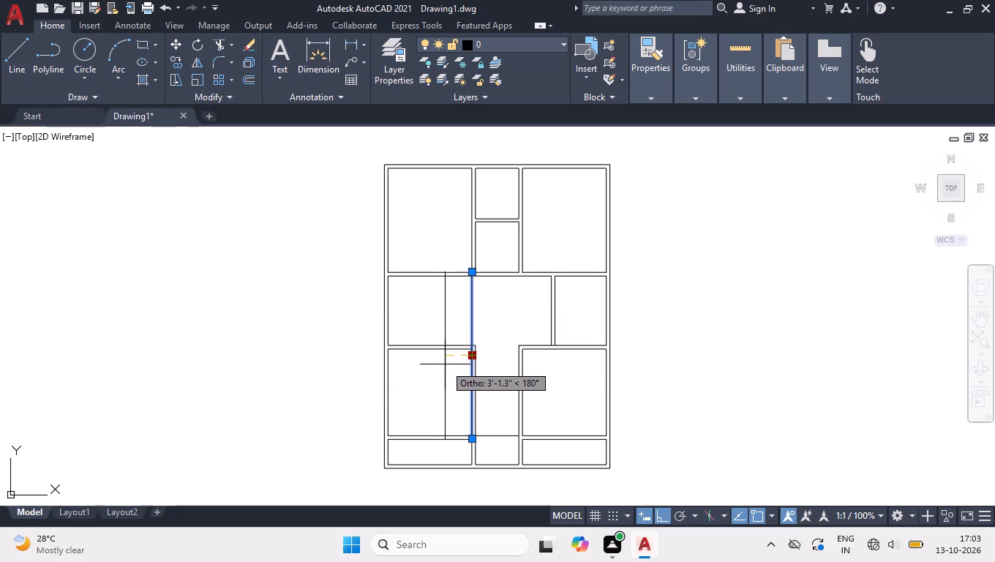
pyautogui.press('Return')
# Offset the guide line 2' to the left, and offset the resulting line a further 1' left.
pyautogui.write('OFF')
pyautogui.press('Return')
pyautogui.write('2;')
pyautogui.press('BackSpace')
pyautogui.press("'")
pyautogui.press('Return')
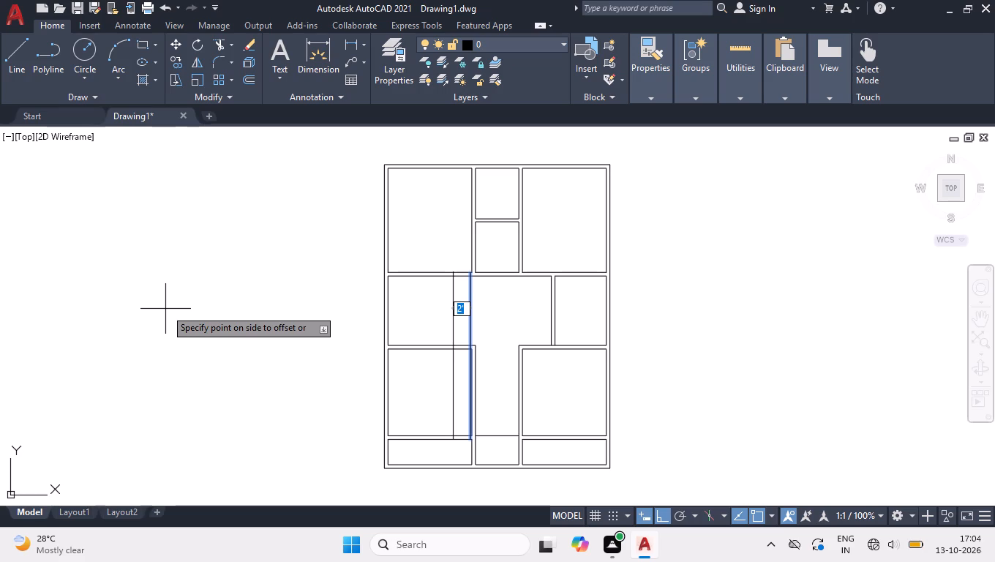
pyautogui.click(197, 322)
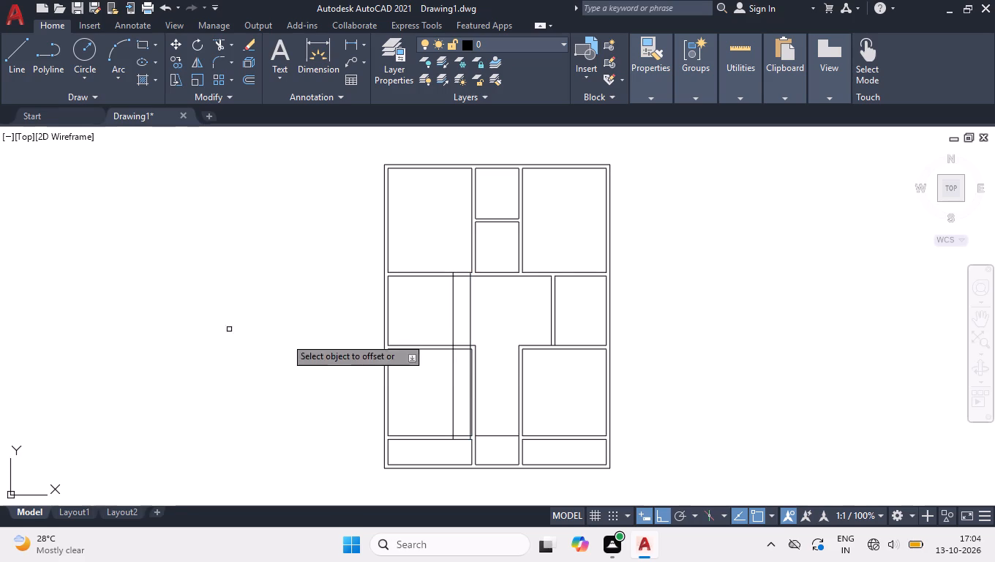
pyautogui.click(451, 315)
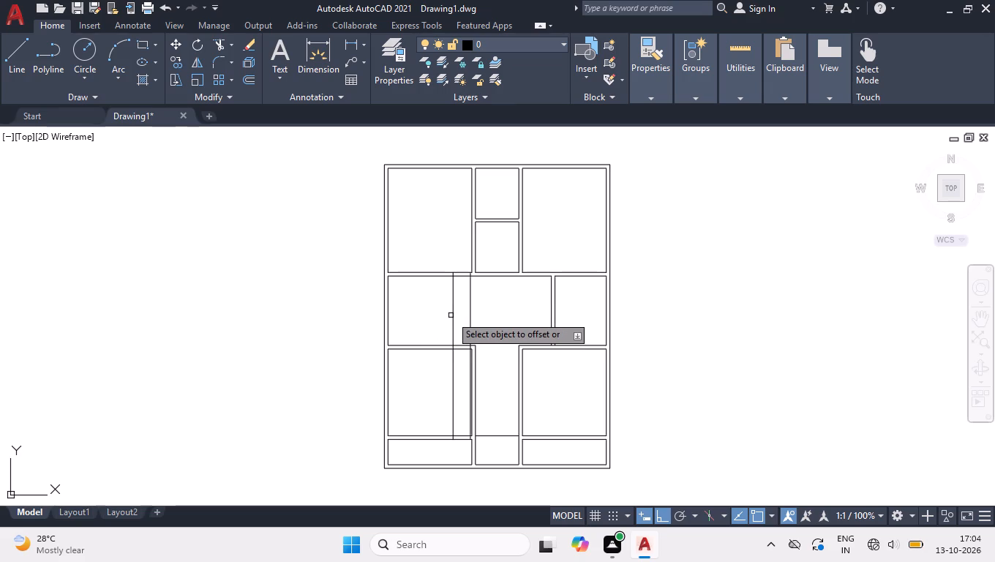
pyautogui.click(454, 315)
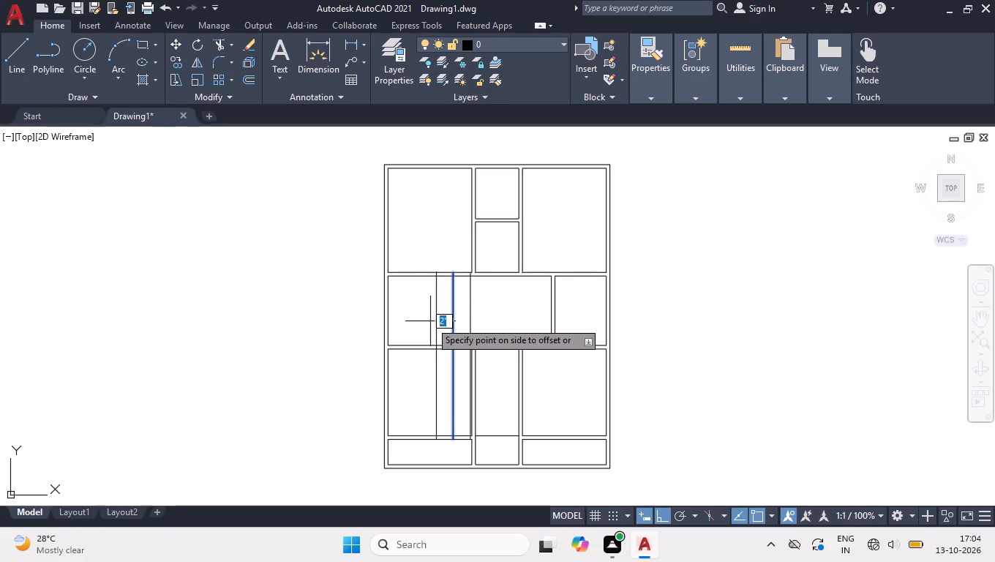
pyautogui.write("1'")
pyautogui.press('Return')
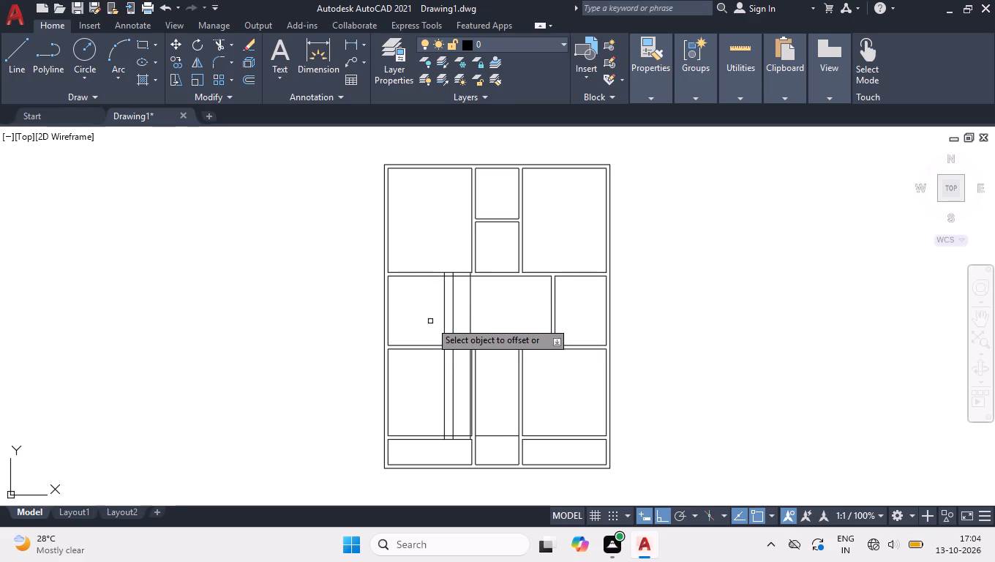
# Trim away the three guide lines where they cross the hall and the lower-left bedroom, keeping the pieces within the walls.
pyautogui.press('space')
pyautogui.write('TR')
pyautogui.press('Return')
pyautogui.click(430, 321)
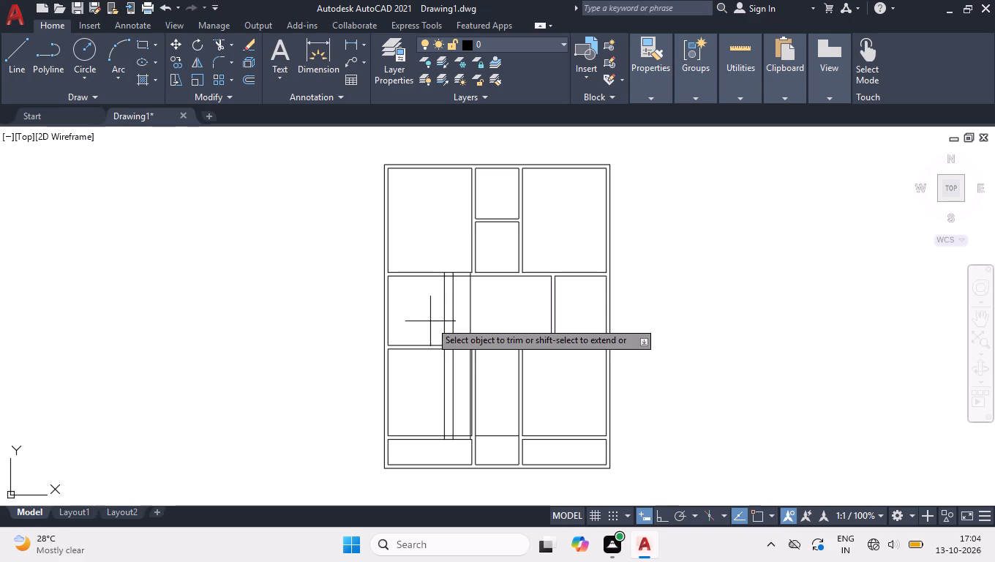
pyautogui.click(495, 318)
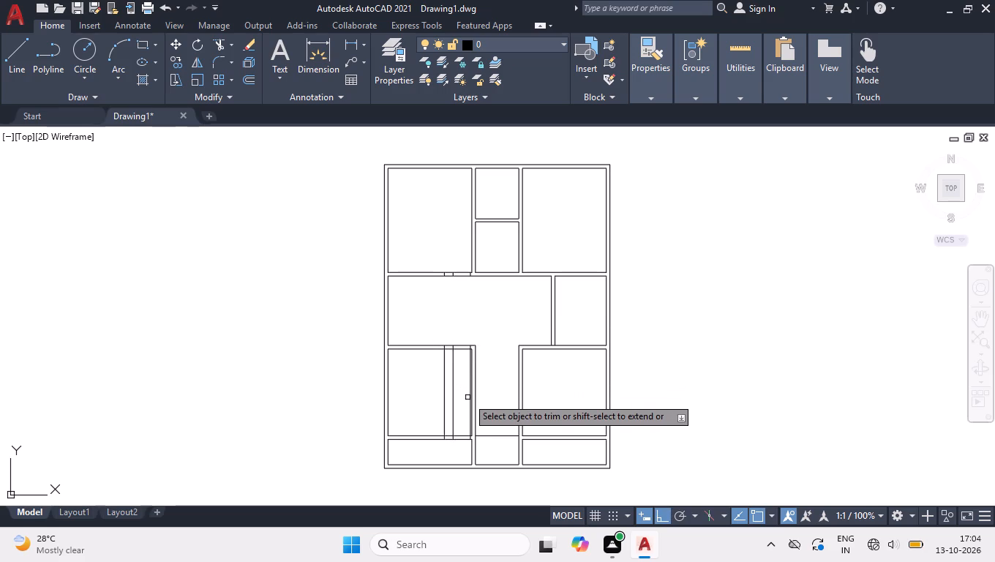
pyautogui.moveTo(468, 394); pyautogui.dragTo(461, 387)
pyautogui.click(461, 387)
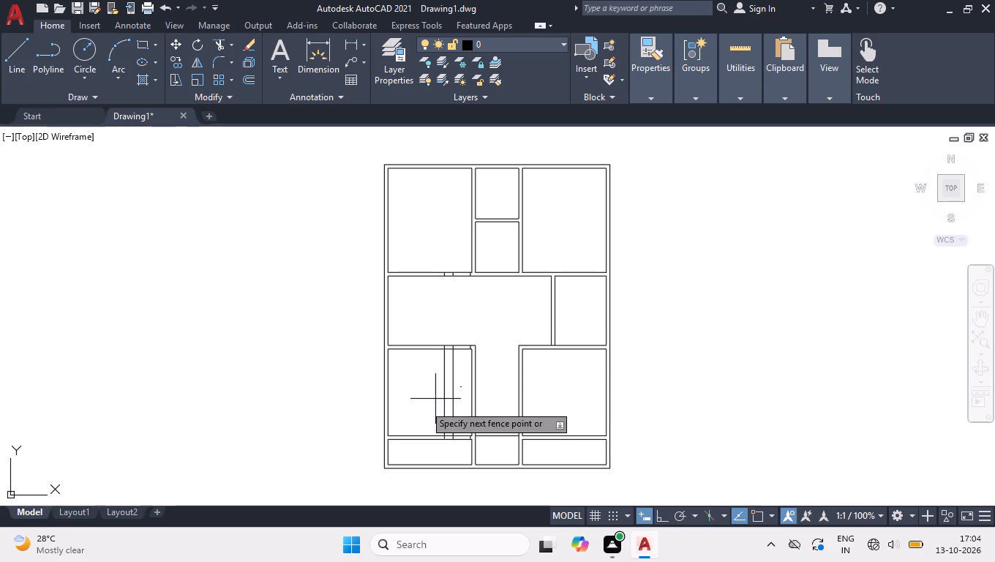
pyautogui.click(421, 413)
# Trim the wall lines between the 2'-spaced guides to open gaps in the upper-left bedroom, lower-left bedroom and balcony walls.
pyautogui.click(461, 450)
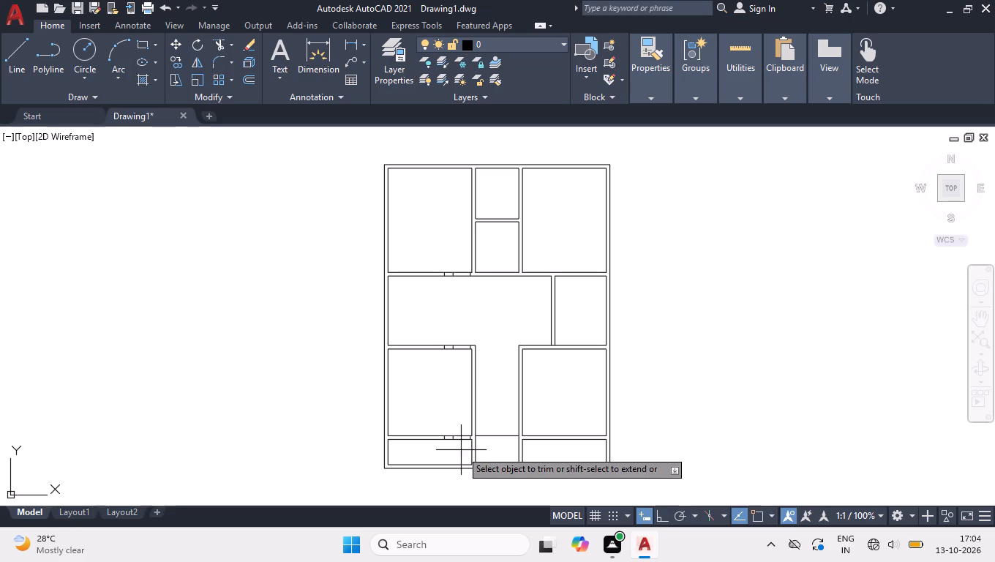
pyautogui.click(461, 269)
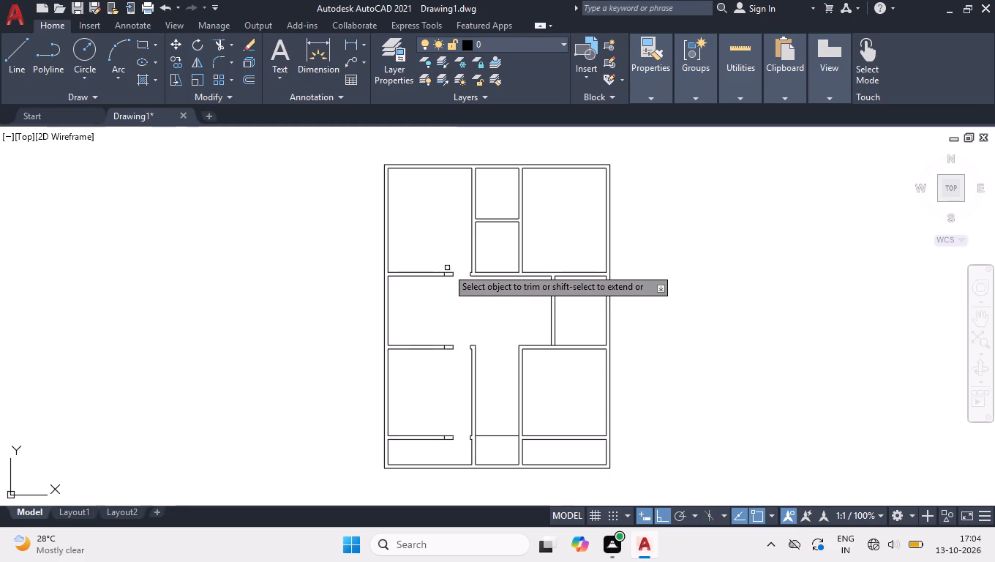
# Trim the wall stubs between the 1'-spaced guides at both left bedroom openings and remove leftover guide pieces, including the one in the balcony wall.
pyautogui.moveTo(447, 268); pyautogui.dragTo(454, 354)
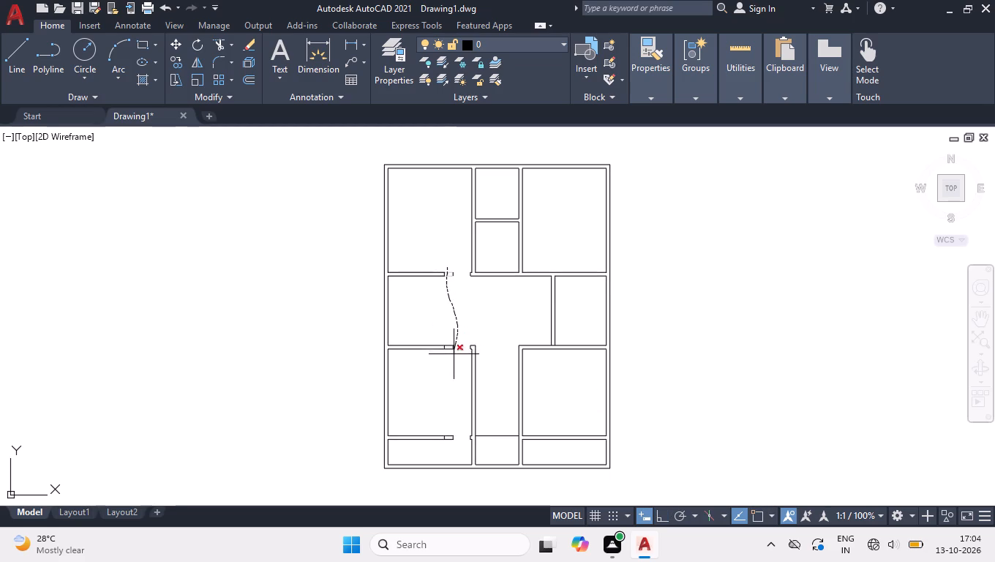
pyautogui.moveTo(454, 354); pyautogui.dragTo(448, 343)
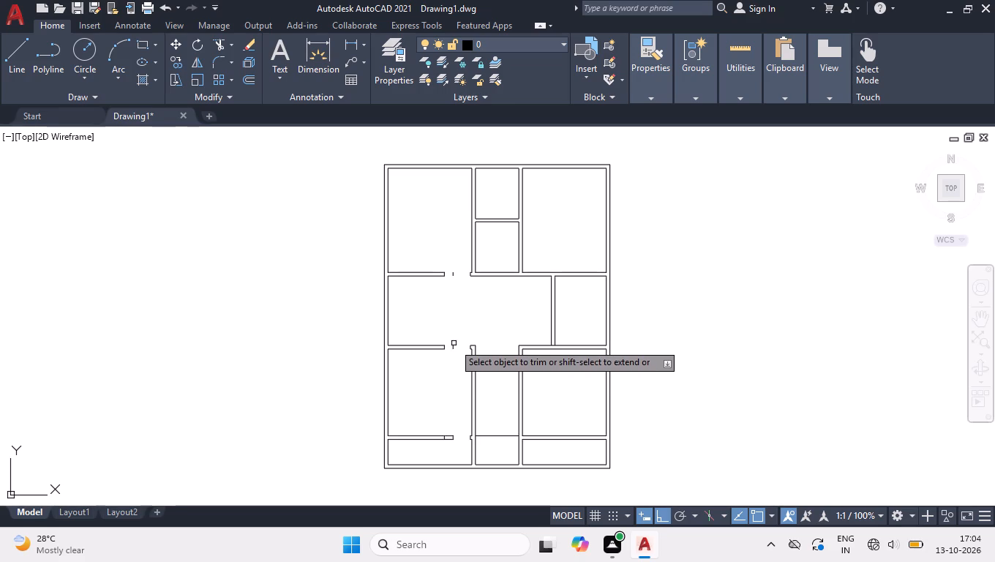
pyautogui.click(454, 346)
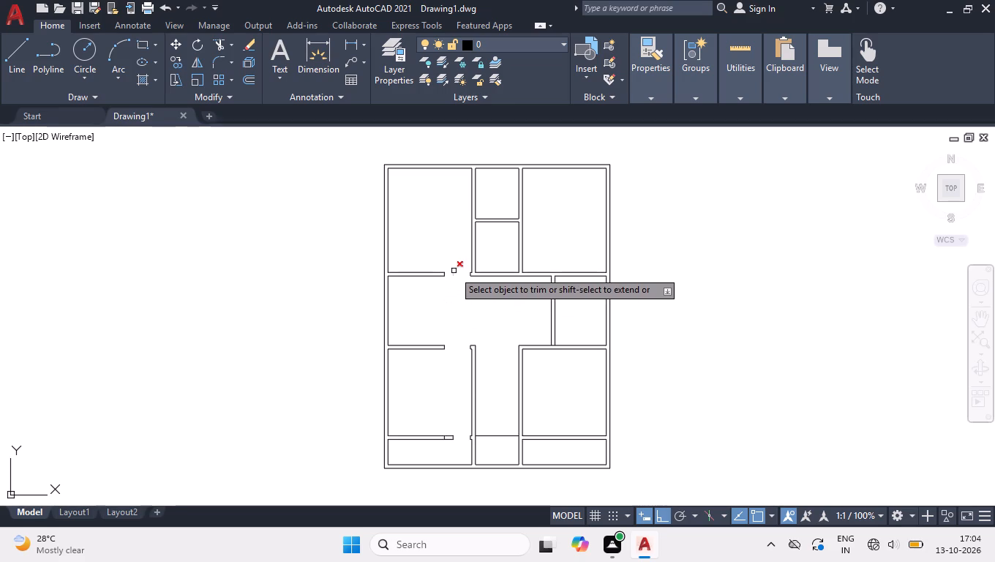
pyautogui.click(454, 271)
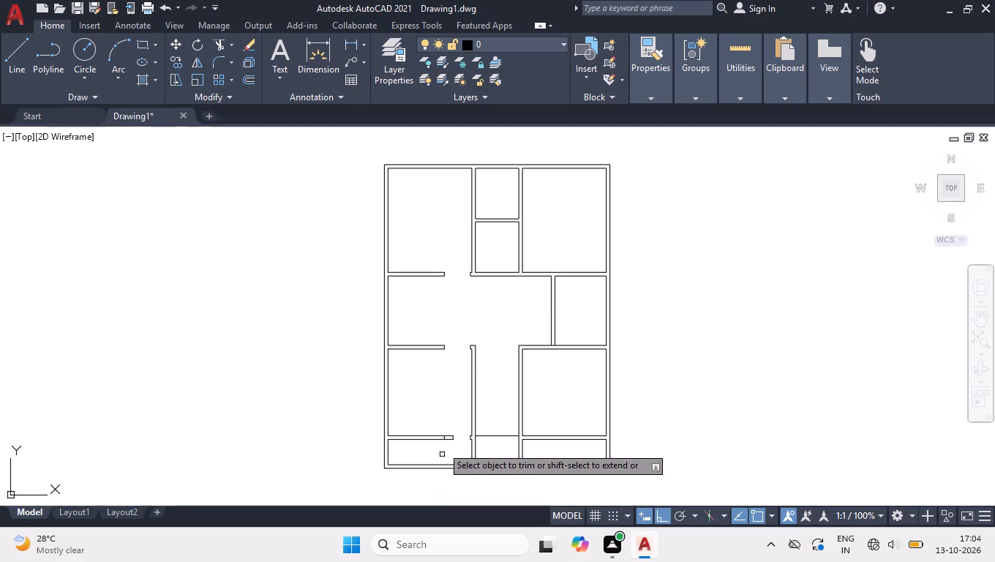
pyautogui.keyDown('ctrl'); pyautogui.scroll(4, 442, 448); pyautogui.keyUp('ctrl')
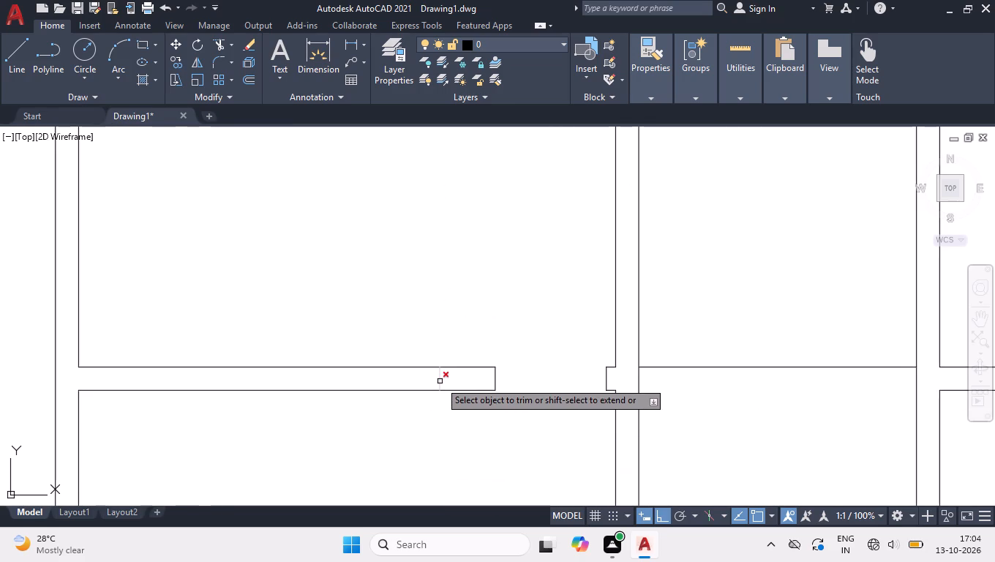
pyautogui.click(440, 381)
pyautogui.press('space')
pyautogui.keyDown('ctrl'); pyautogui.scroll(-2, 440, 381); pyautogui.keyUp('ctrl')
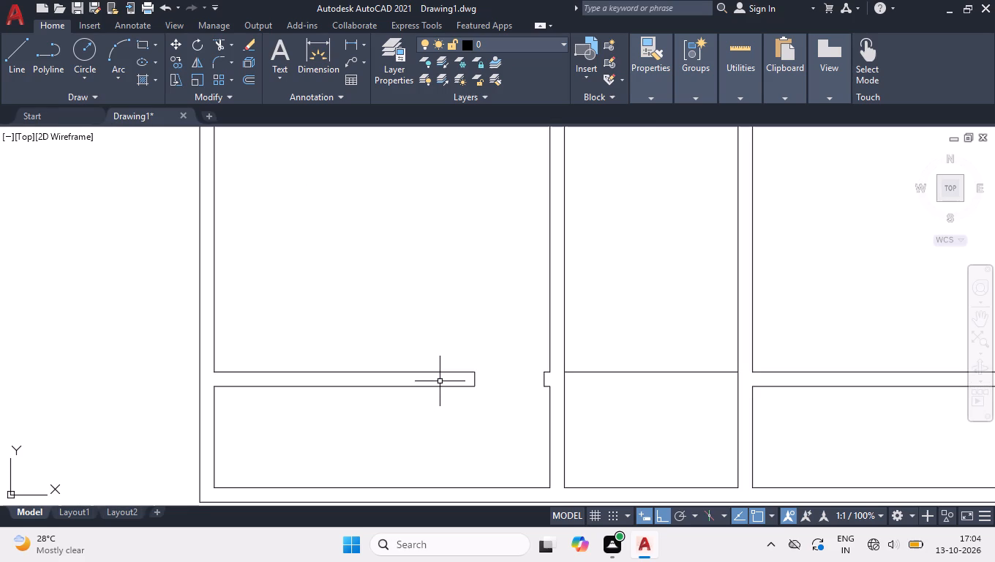
# Mirror the six opening end lines of the left-side walls about the plan's vertical centreline, keeping the originals.
pyautogui.keyDown('ctrl'); pyautogui.scroll(-3, 440, 381); pyautogui.keyUp('ctrl')
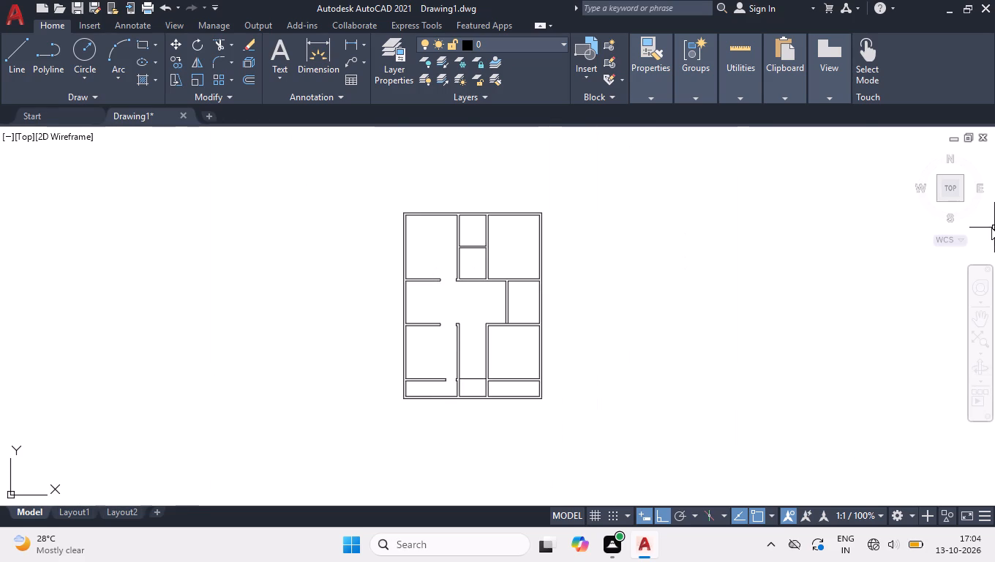
pyautogui.click(955, 191)
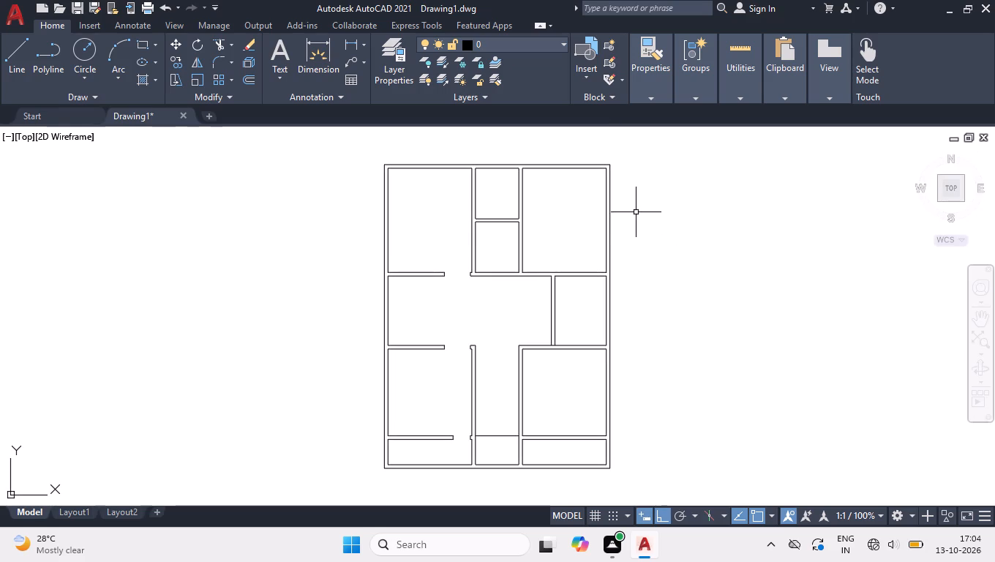
pyautogui.click(419, 247)
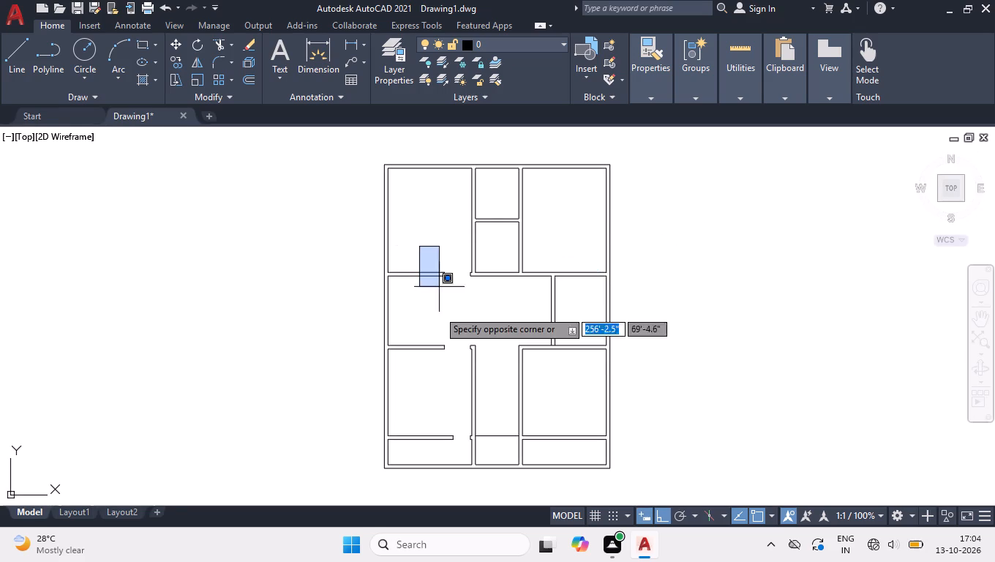
pyautogui.click(470, 448)
pyautogui.write('MI')
pyautogui.press('Return')
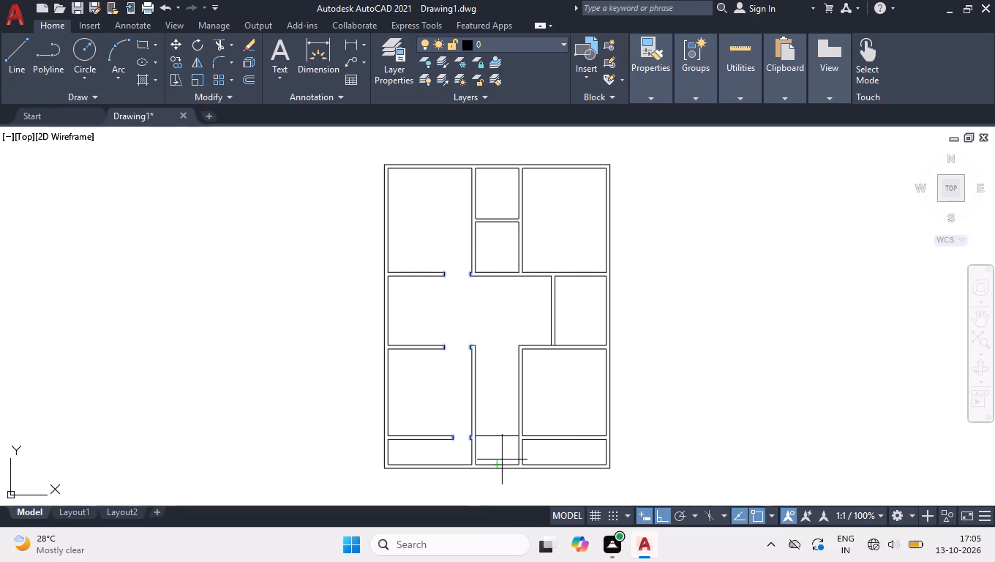
pyautogui.click(498, 468)
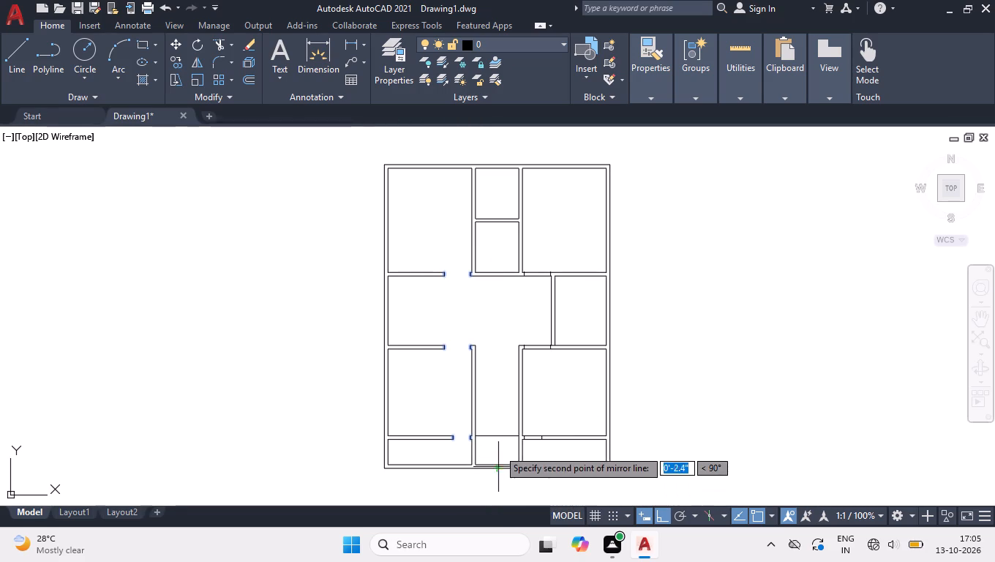
pyautogui.click(491, 383)
pyautogui.press('Return')
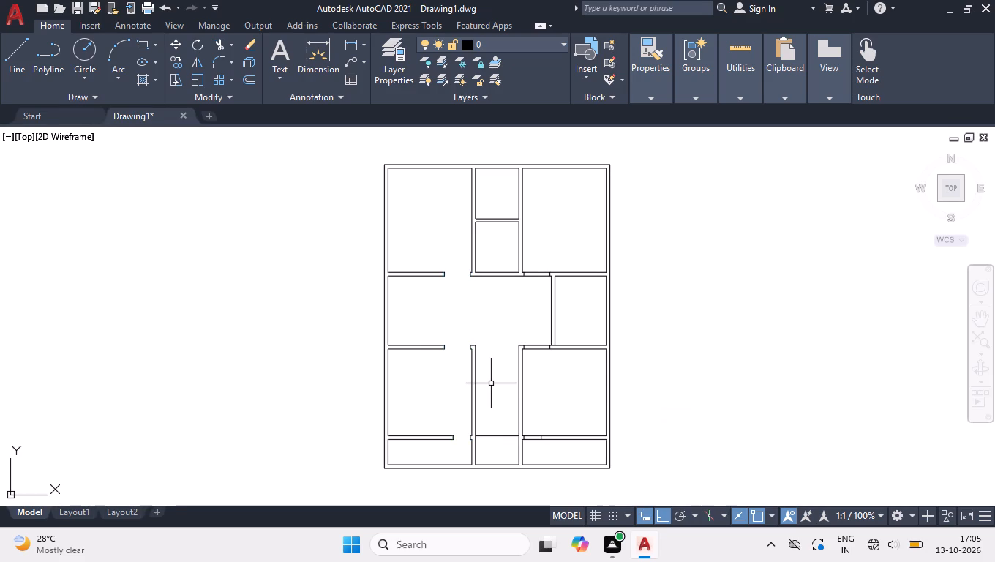
# Trim the wall lines between the mirrored end lines to open gaps in the upper-right bedroom, lower-right bedroom and right balcony walls.
pyautogui.write('TR')
pyautogui.press('Return')
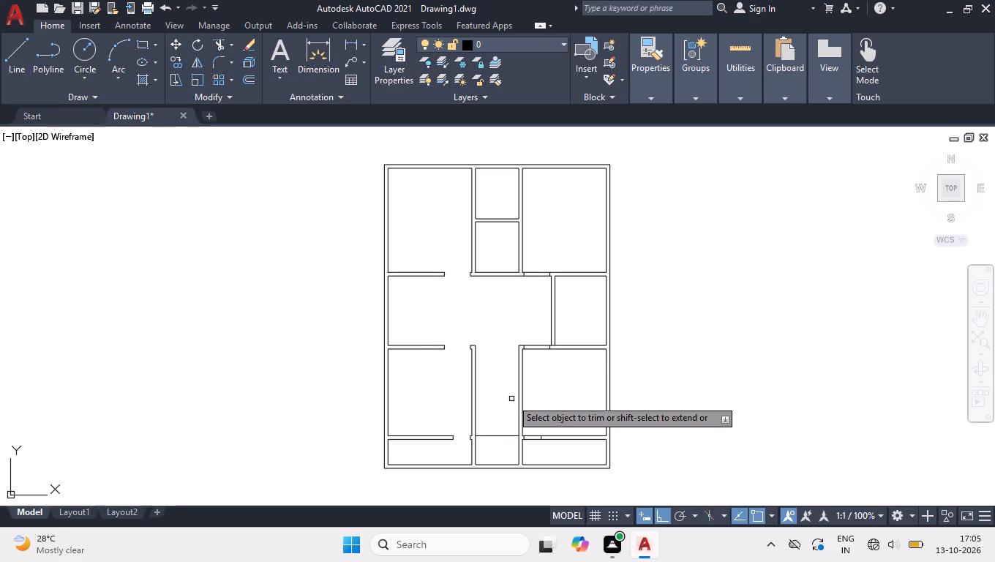
pyautogui.click(533, 444)
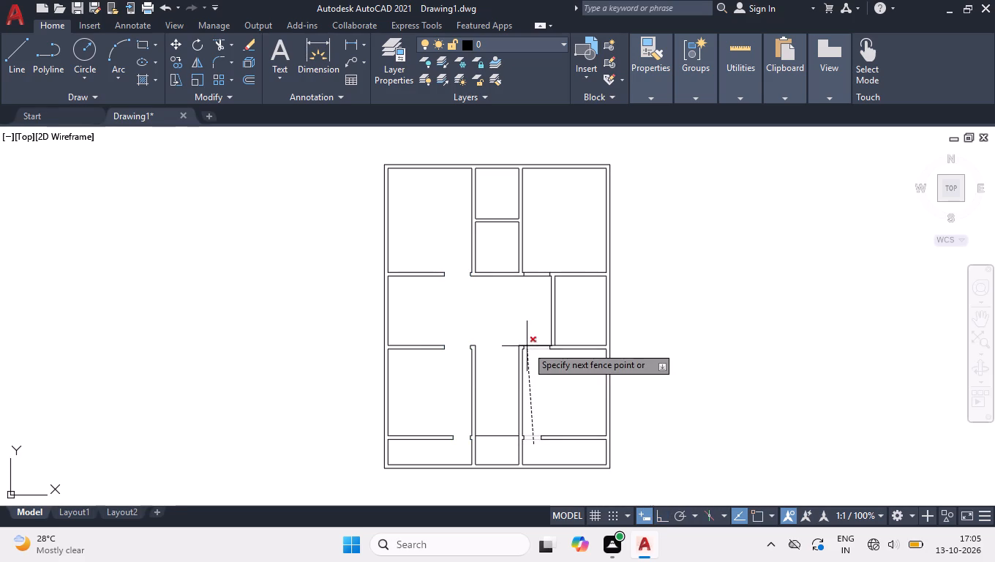
pyautogui.click(534, 250)
pyautogui.press('space')
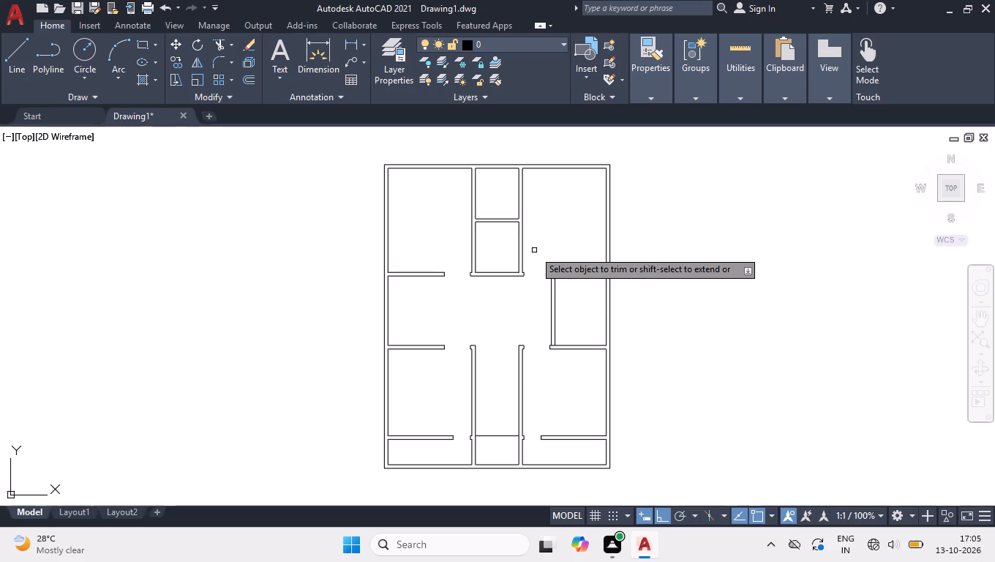
# Draw a 5" horizontal line across the left wall of the small middle-right room, a little below the wall's midpoint.
pyautogui.keyDown('ctrl'); pyautogui.scroll(3, 540, 312); pyautogui.keyUp('ctrl')
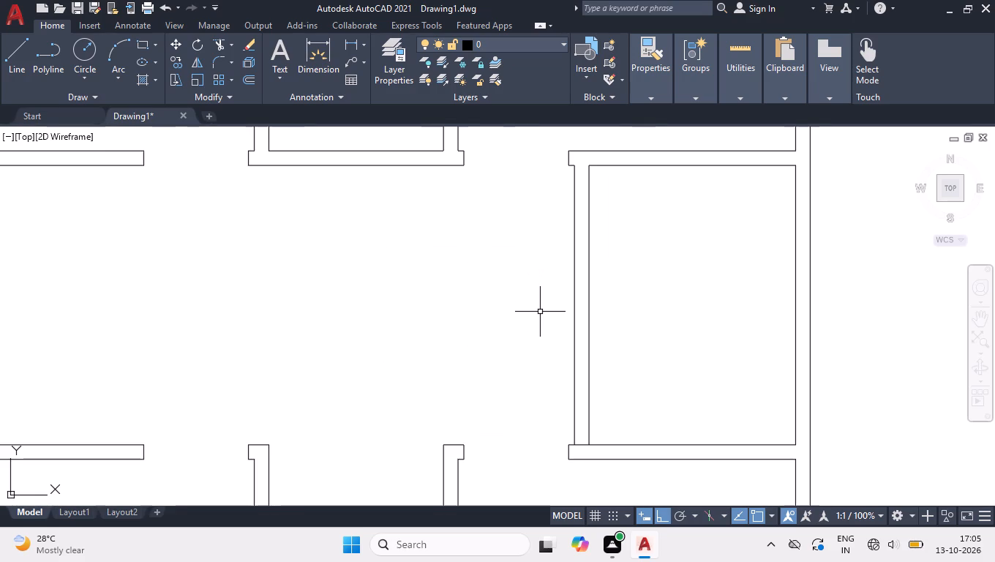
pyautogui.press('l')
pyautogui.press('Return')
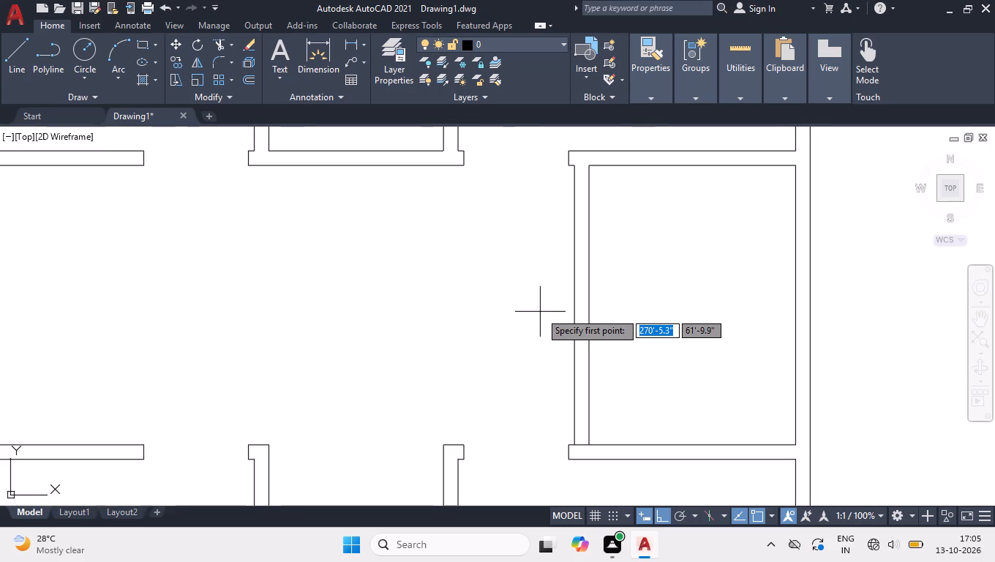
pyautogui.click(576, 348)
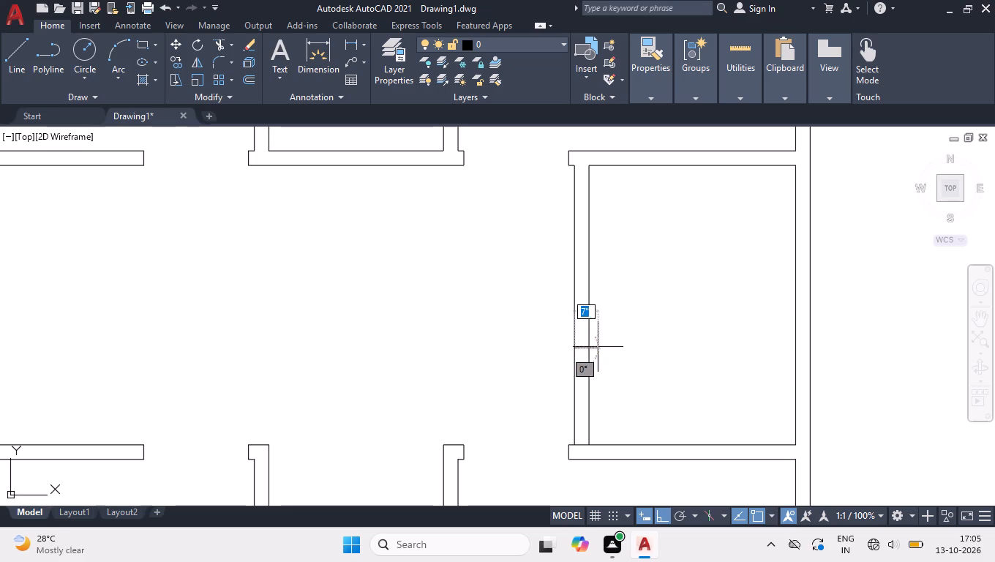
pyautogui.press('5')
pyautogui.press('Return')
pyautogui.press('Return')
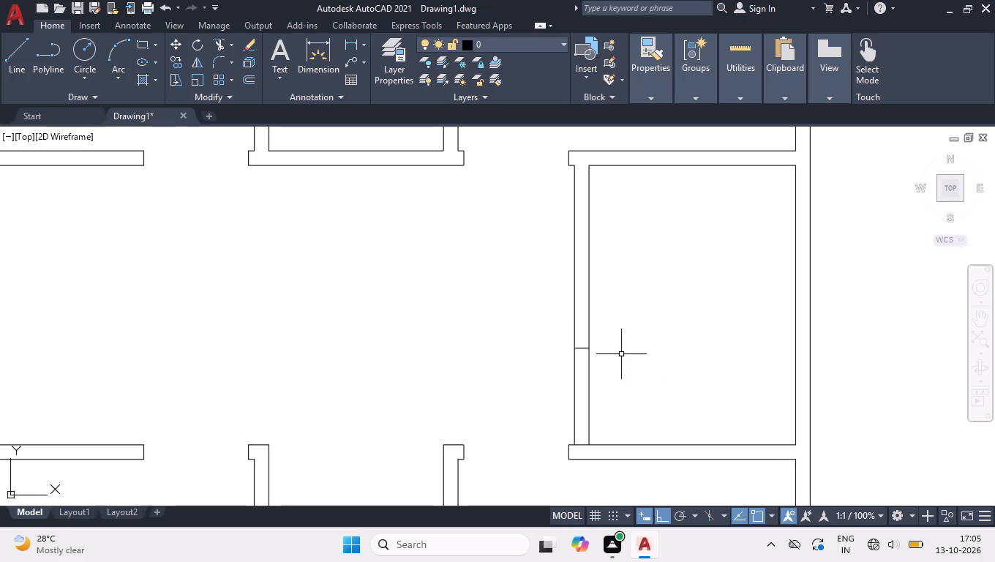
# Trim both lines of the small middle-right room's left wall below the 5" line to open a doorway.
pyautogui.write('TR')
pyautogui.press('Return')
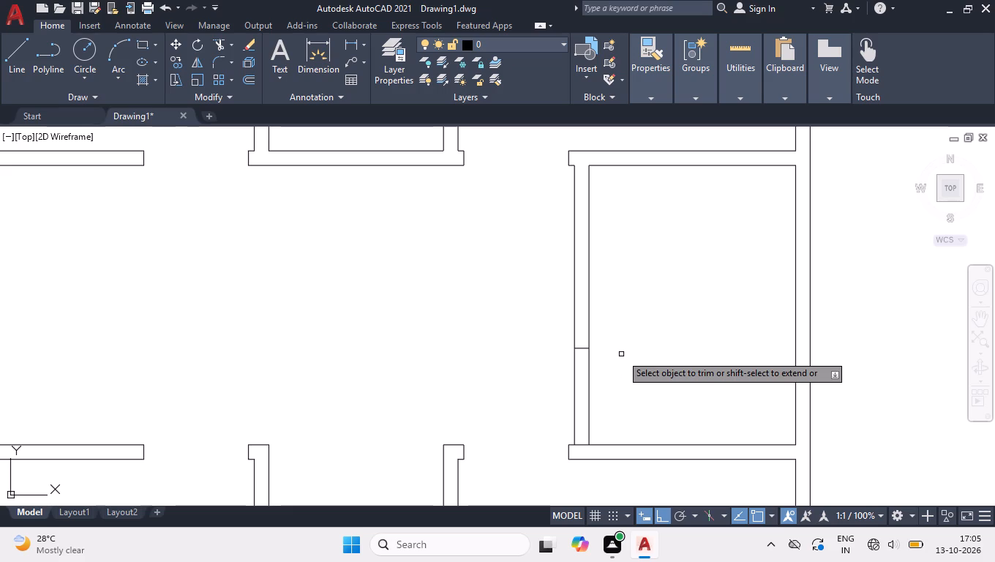
pyautogui.click(607, 386)
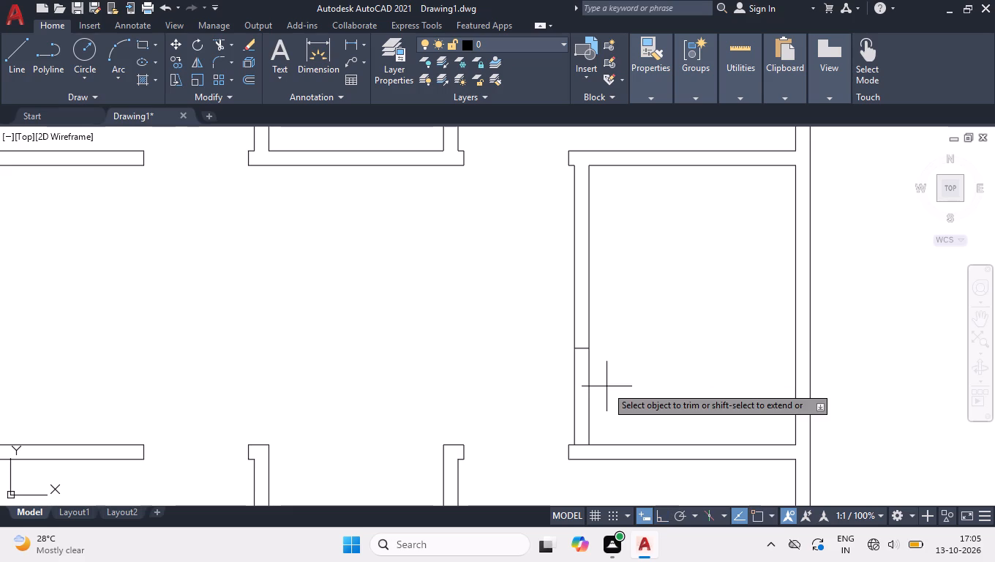
pyautogui.click(230, 337)
pyautogui.press('space')
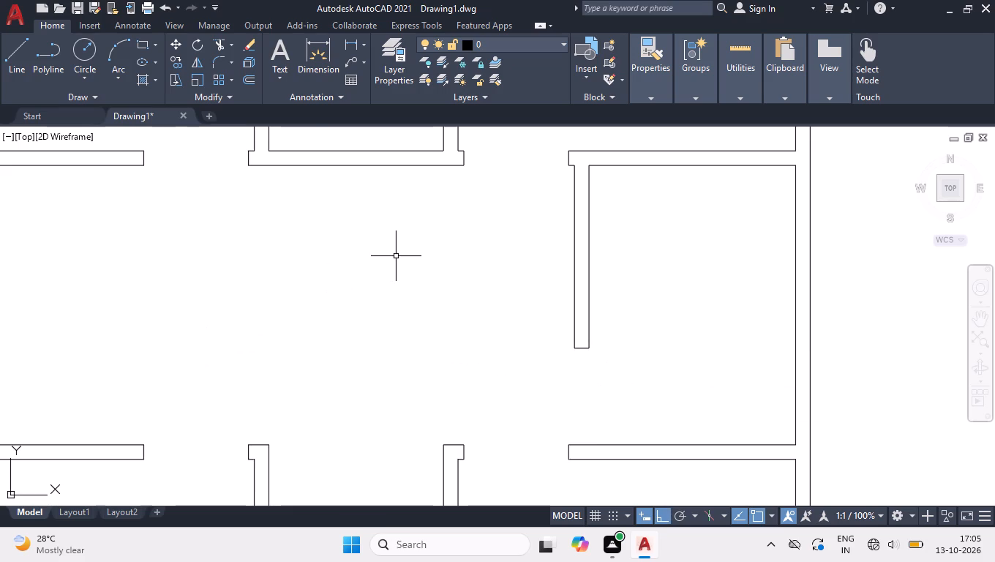
# Draw a 5" vertical line across the bottom wall of the lower small top-centre room, near the room's left corner.
pyautogui.keyDown('ctrl'); pyautogui.scroll(-3, 396, 256); pyautogui.keyUp('ctrl')
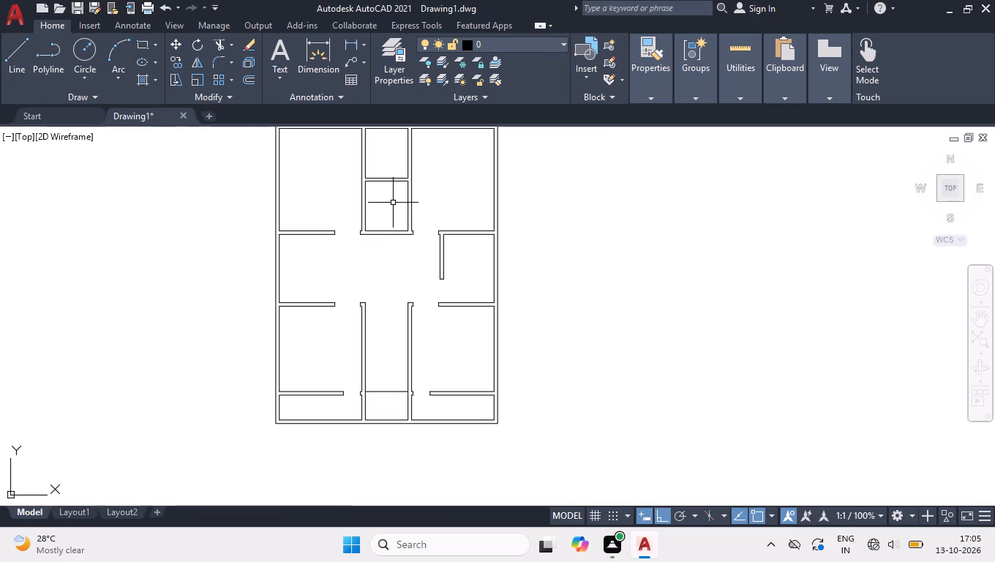
pyautogui.keyDown('ctrl'); pyautogui.scroll(-3, 394, 214); pyautogui.keyUp('ctrl')
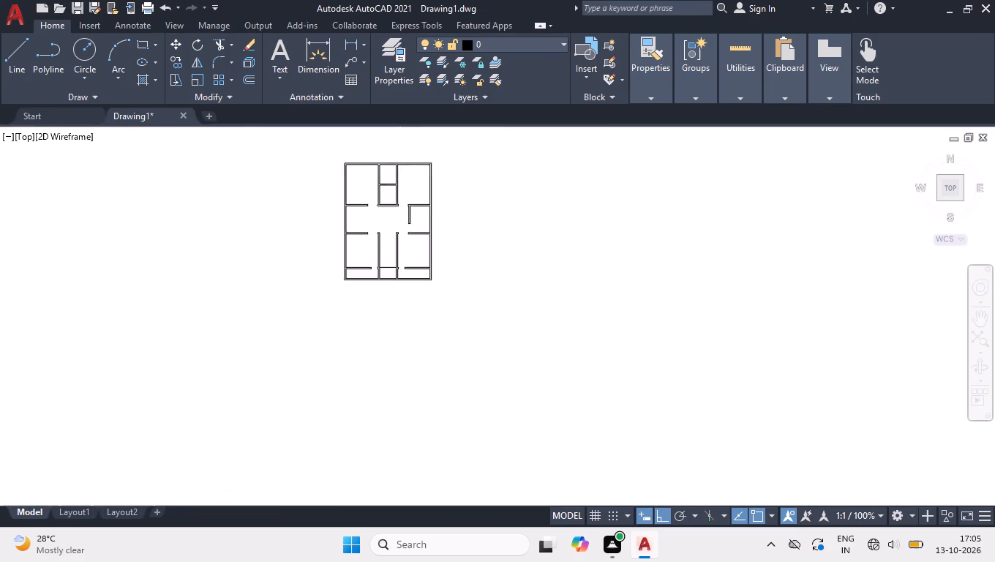
pyautogui.click(959, 190)
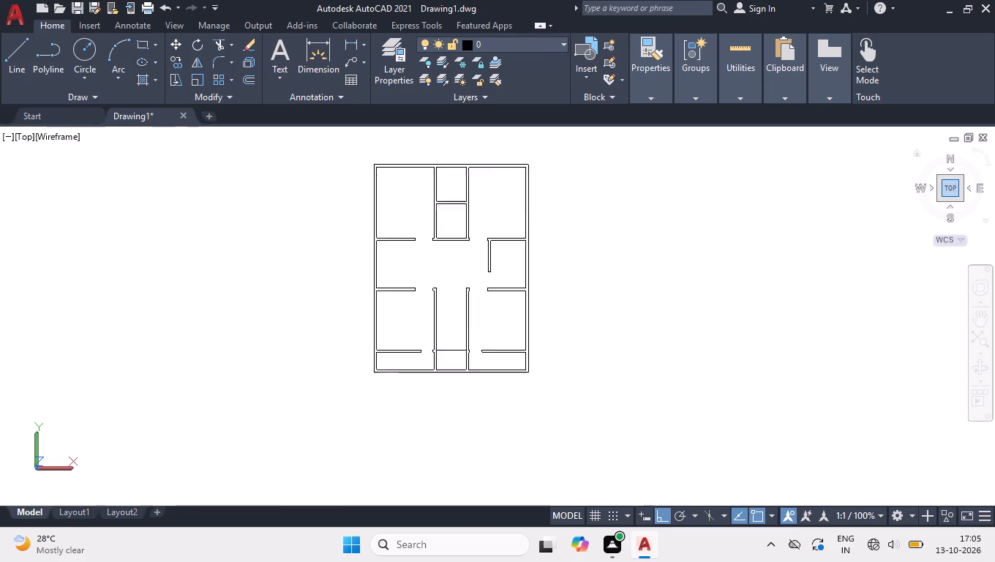
pyautogui.keyDown('ctrl'); pyautogui.scroll(4, 508, 237); pyautogui.keyUp('ctrl')
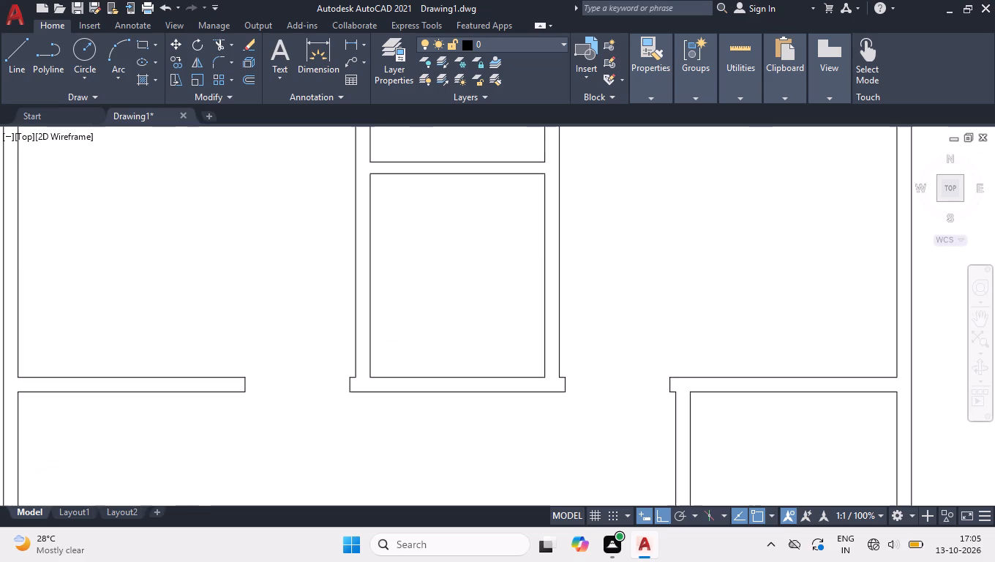
pyautogui.press('l')
pyautogui.press('Return')
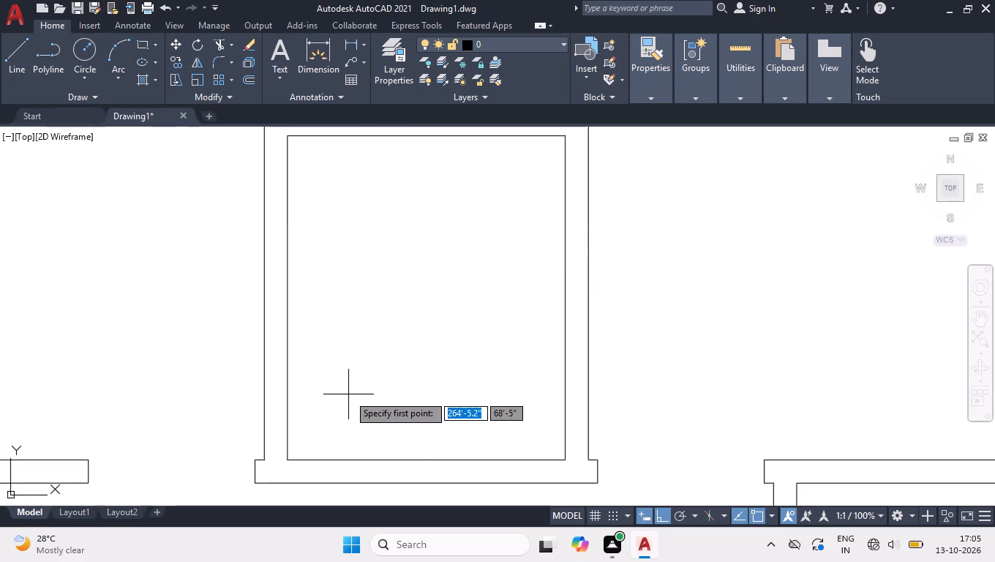
pyautogui.click(304, 460)
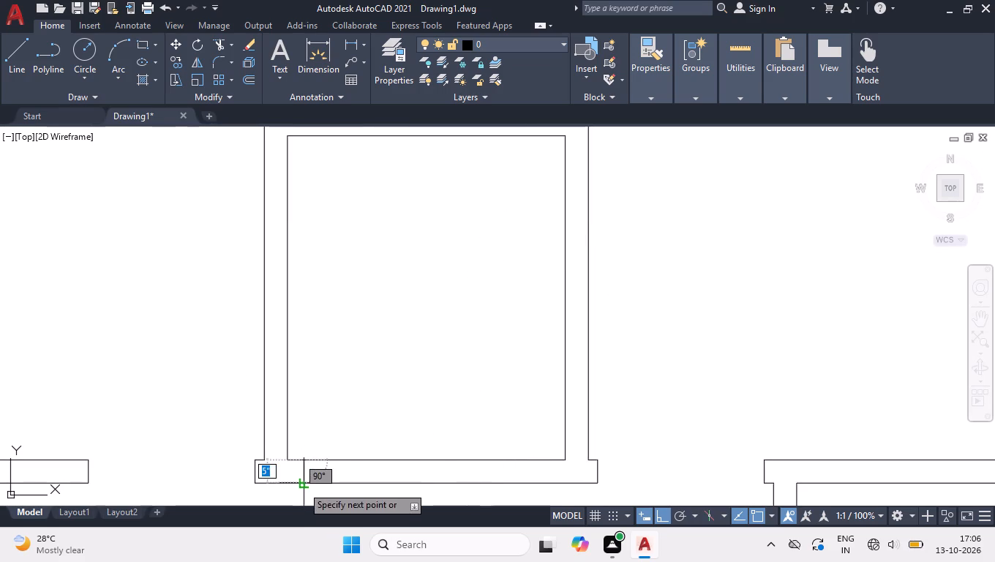
pyautogui.click(302, 486)
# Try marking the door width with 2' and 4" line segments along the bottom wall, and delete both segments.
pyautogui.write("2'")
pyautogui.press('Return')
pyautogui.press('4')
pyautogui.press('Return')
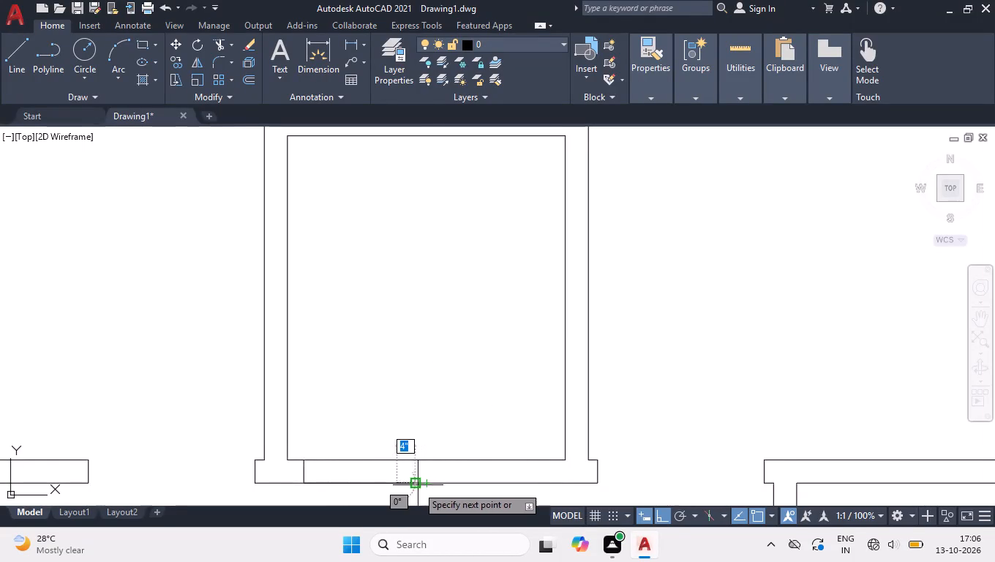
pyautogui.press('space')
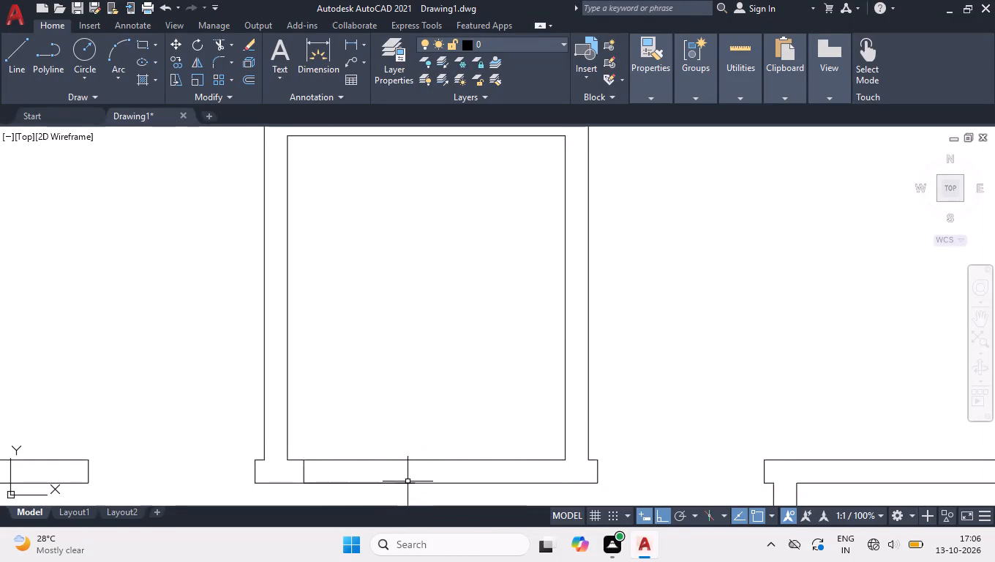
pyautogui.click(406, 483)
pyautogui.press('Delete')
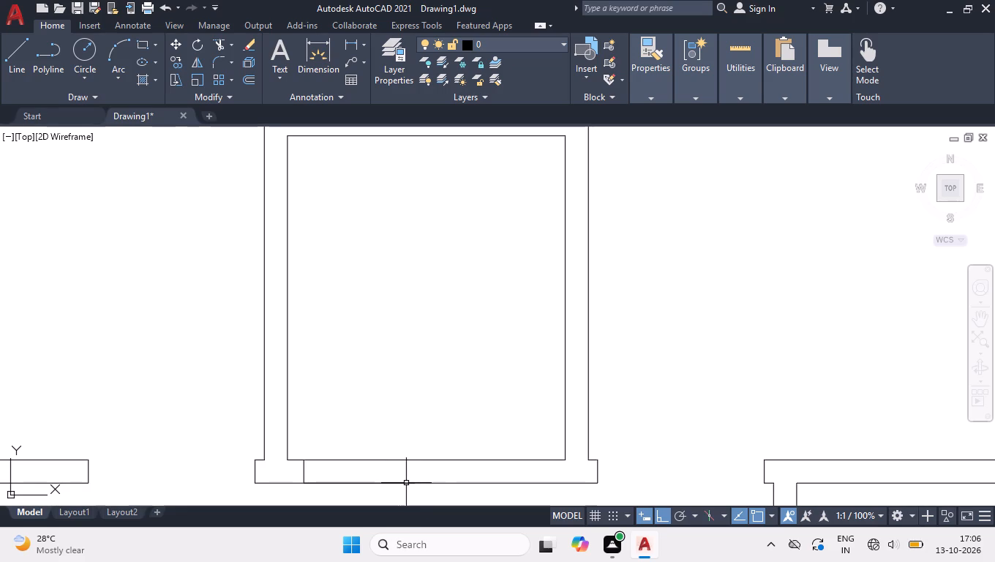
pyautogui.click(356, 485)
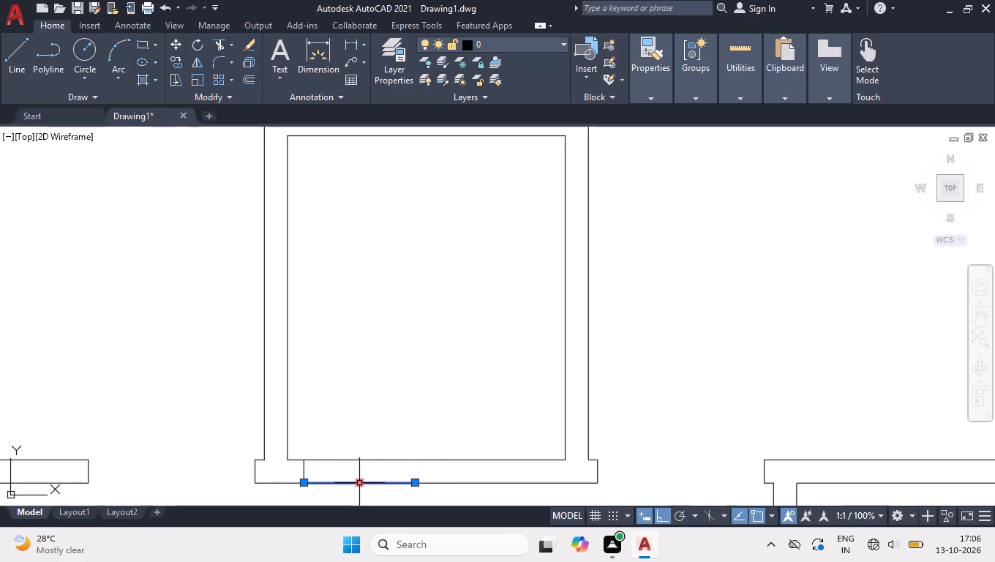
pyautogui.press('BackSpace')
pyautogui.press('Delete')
# Offset the vertical jamb line in the lower small top-centre room's bottom wall by 2'4" toward the room's right side.
pyautogui.write('OFF')
pyautogui.press('Return')
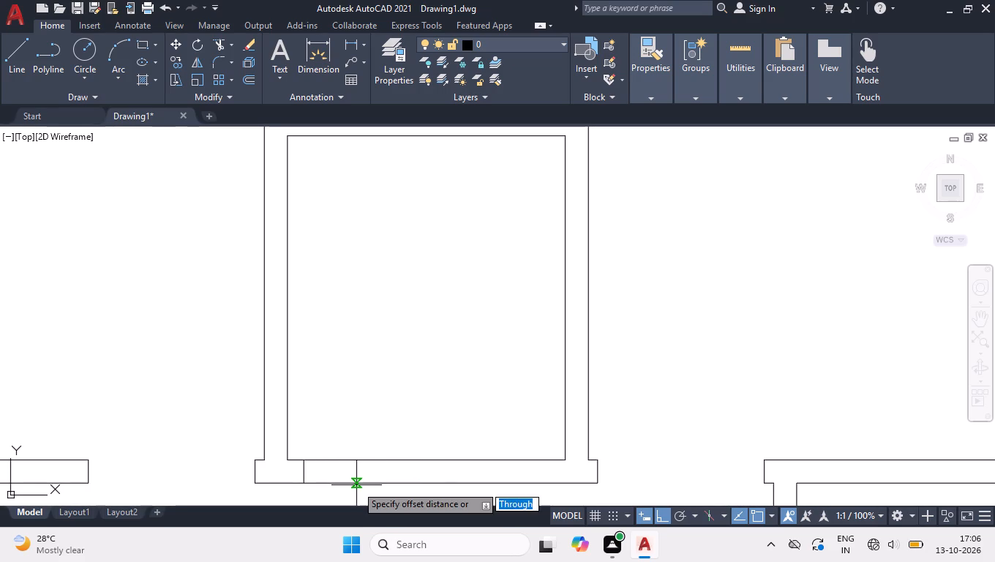
pyautogui.write("2'4")
pyautogui.press('Return')
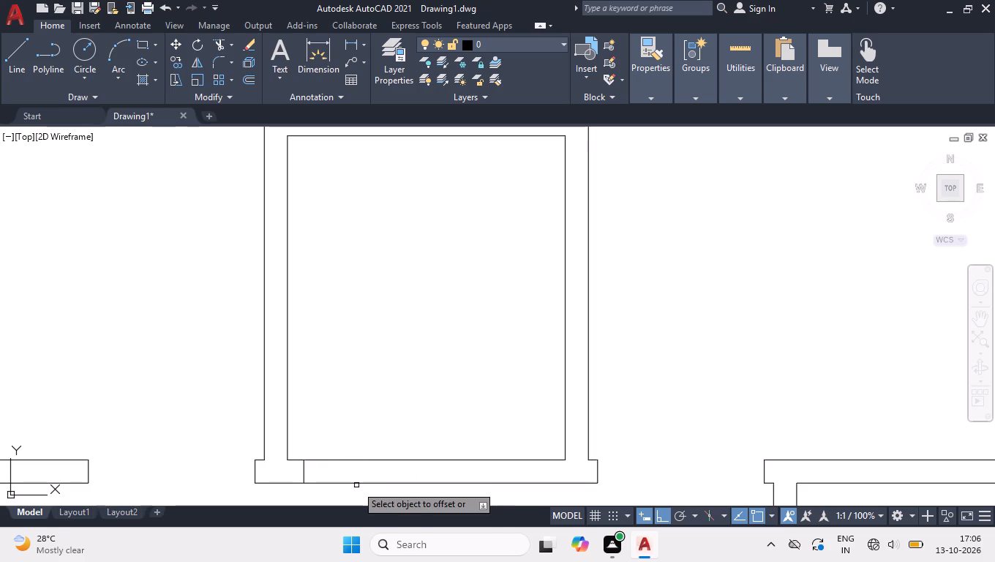
pyautogui.click(302, 469)
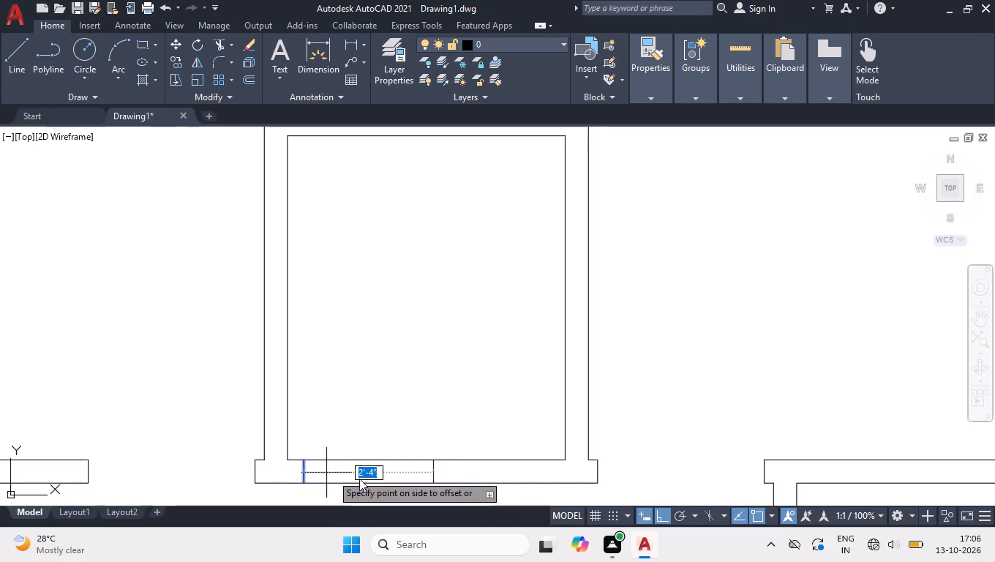
pyautogui.click(360, 479)
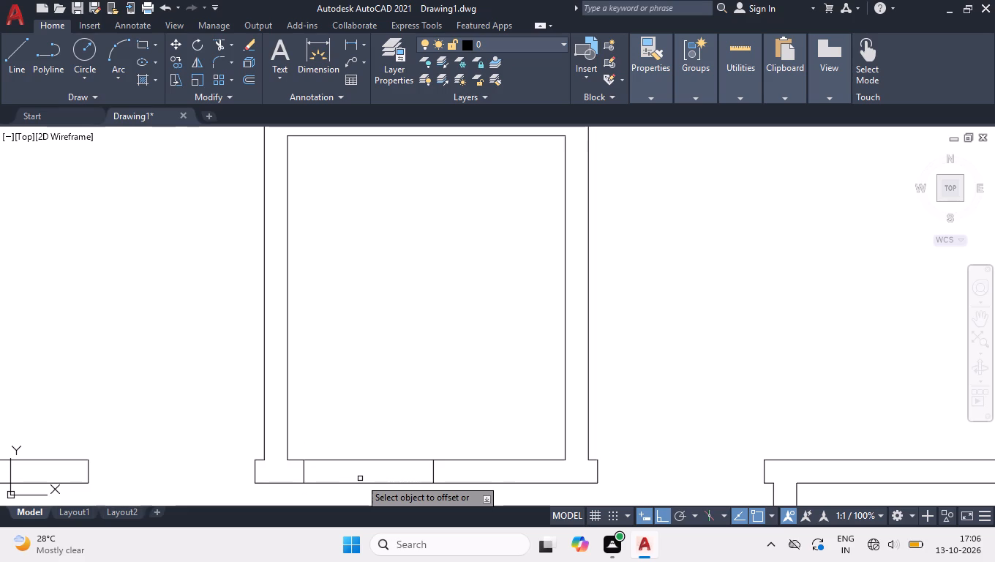
pyautogui.press('space')
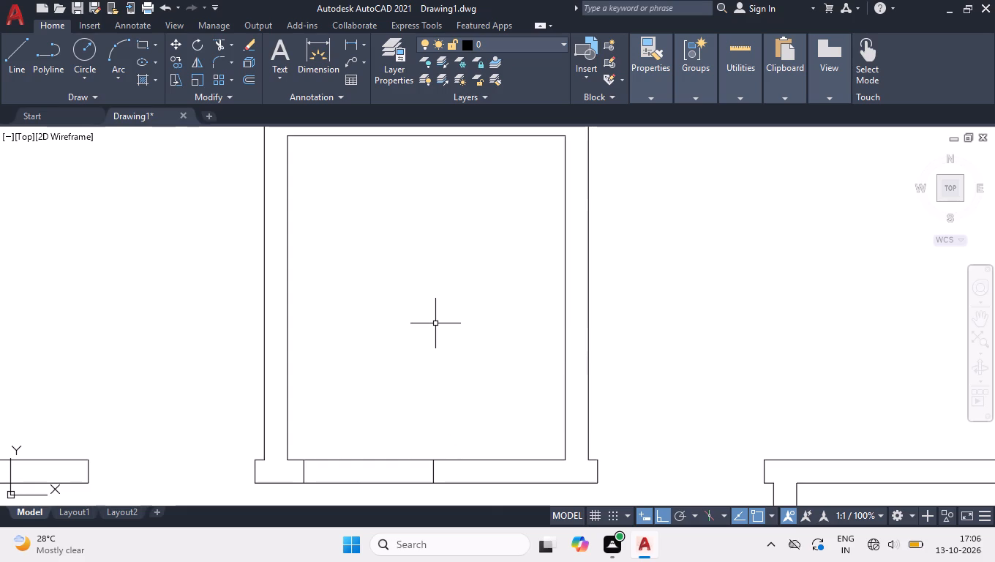
# Trim both bottom wall lines between the two jamb lines to open the lower small top-centre room's doorway.
pyautogui.write('TR')
pyautogui.press('Return')
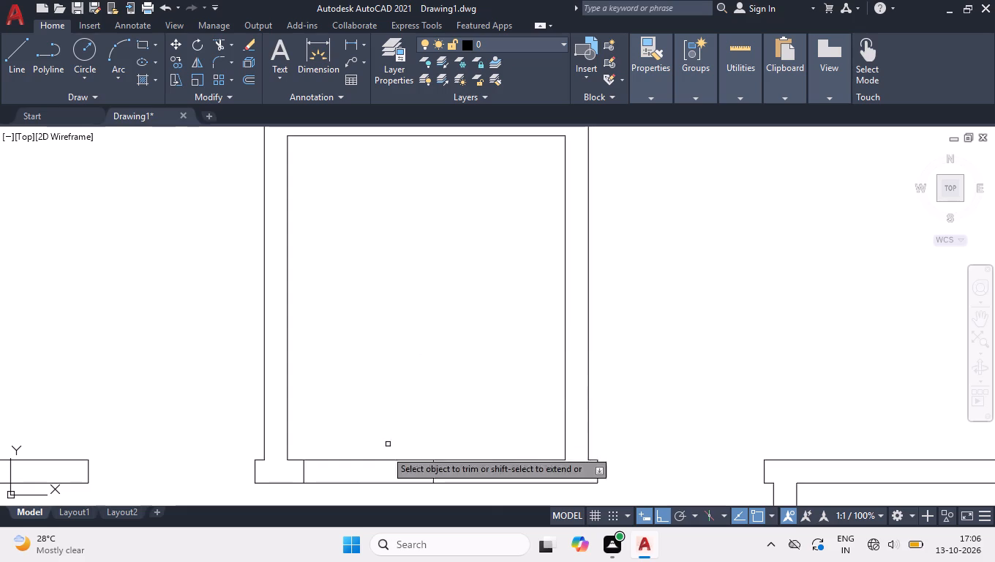
pyautogui.click(362, 489)
pyautogui.click(406, 439)
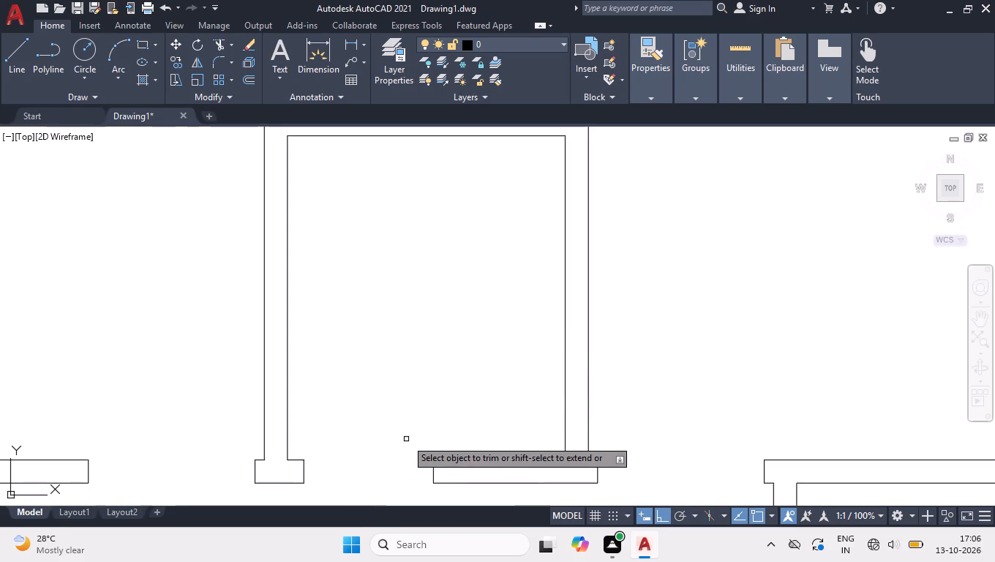
pyautogui.press('space')
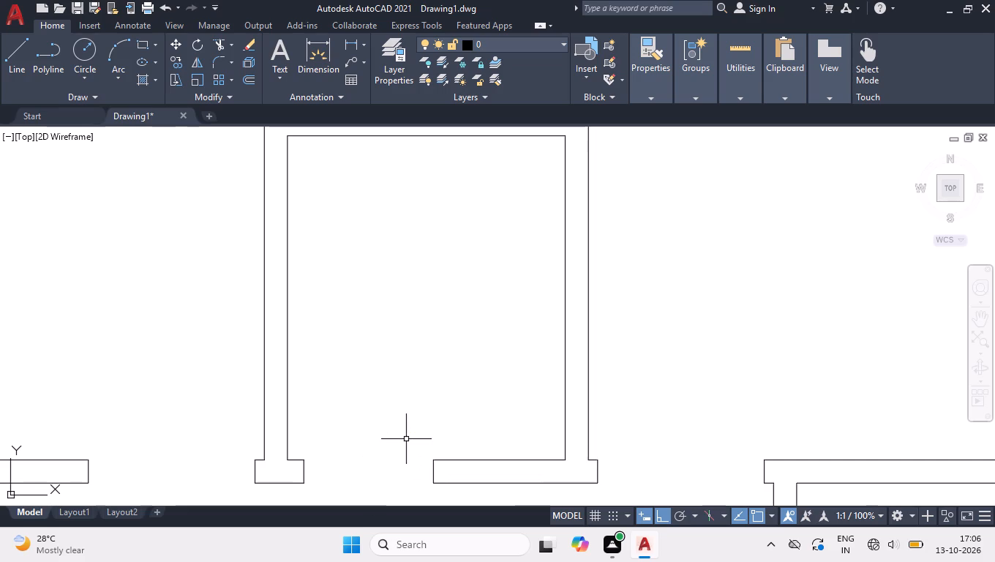
# Draw a door outline in the upper small top-centre room's right wall, near its lower corner: across the wall, 2'4" up, and 5" back across.
pyautogui.click(943, 185)
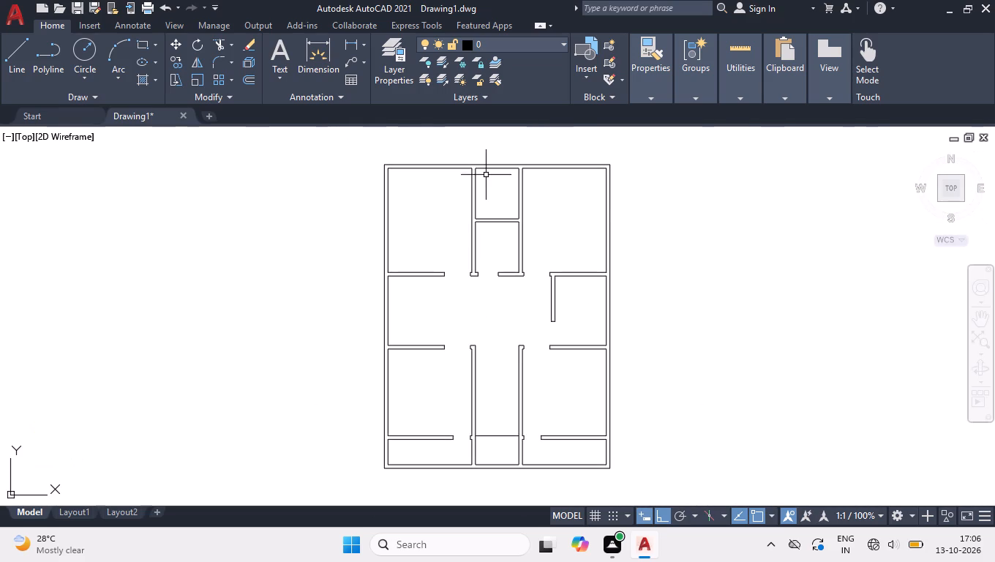
pyautogui.keyDown('ctrl'); pyautogui.scroll(3, 497, 177); pyautogui.keyUp('ctrl')
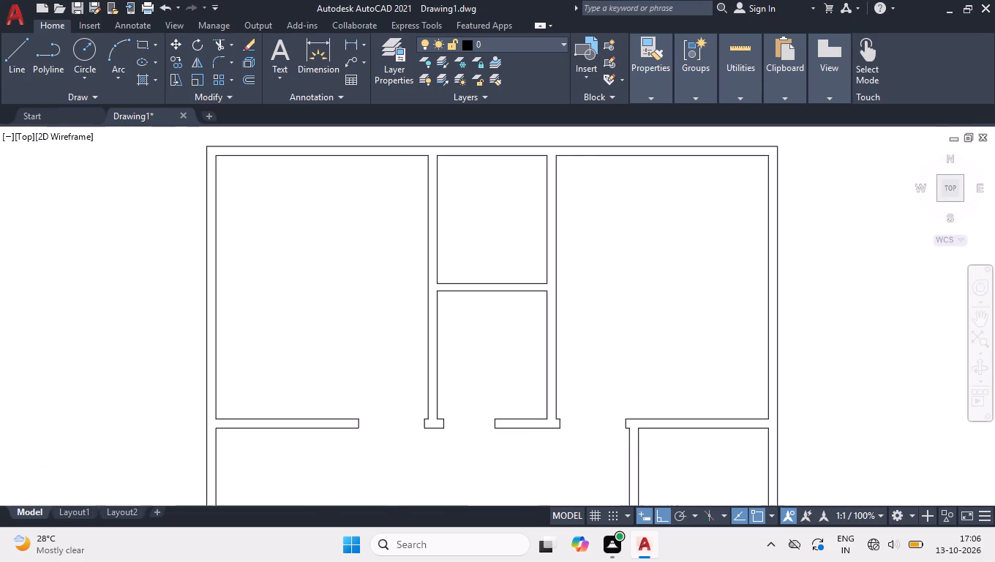
pyautogui.press('l')
pyautogui.press('Return')
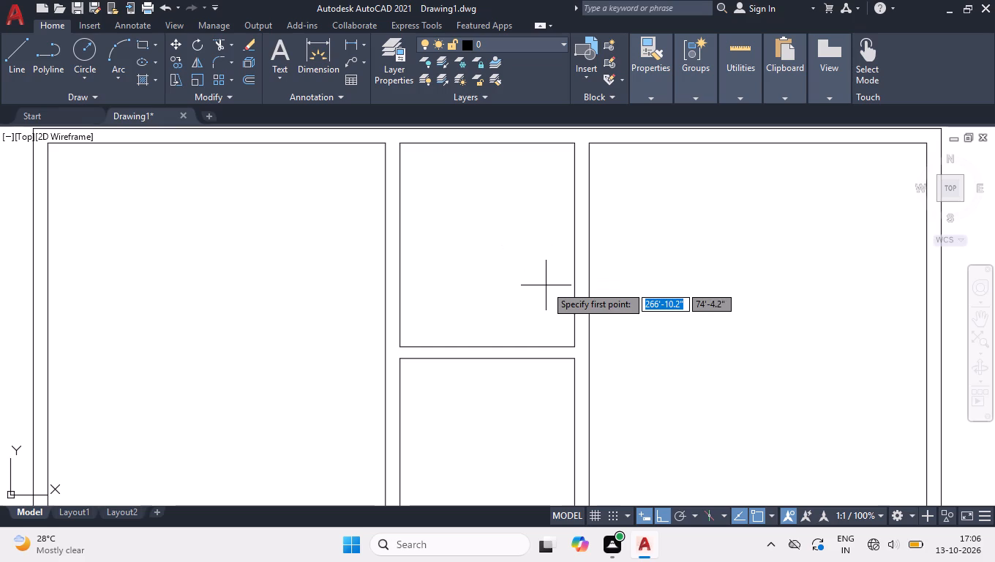
pyautogui.click(574, 334)
pyautogui.click(589, 334)
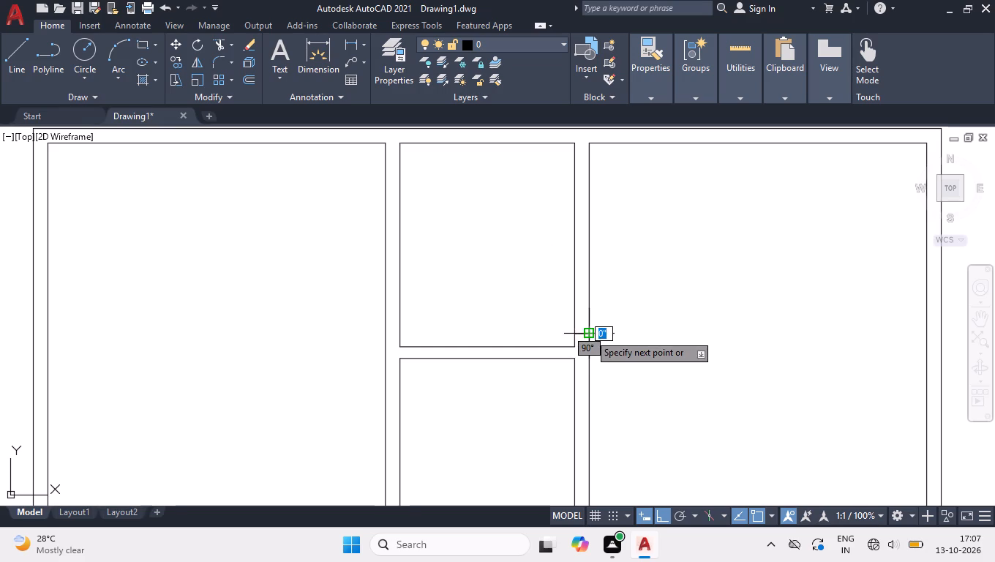
pyautogui.write("2'4")
pyautogui.press('Return')
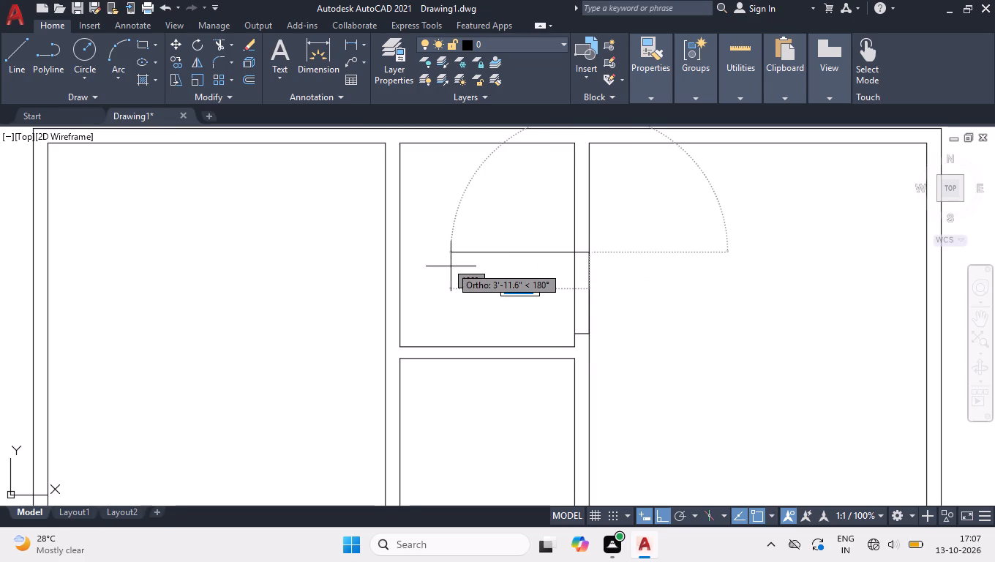
pyautogui.press('5')
pyautogui.press('Return')
pyautogui.press('Return')
# Trim the upper small top-centre room's right wall lines between the two jamb lines to open a doorway.
pyautogui.write('TR')
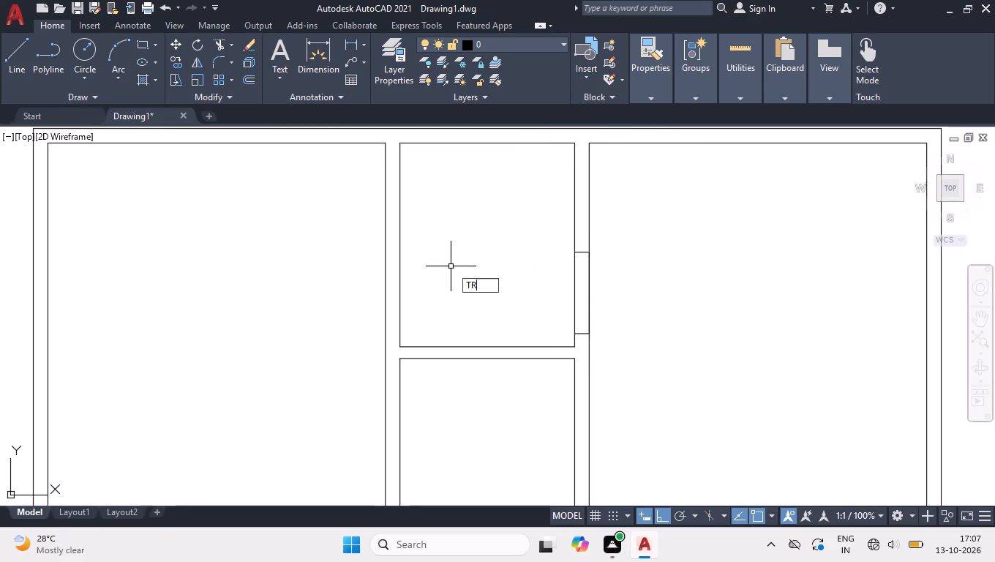
pyautogui.press('Return')
pyautogui.click(533, 316)
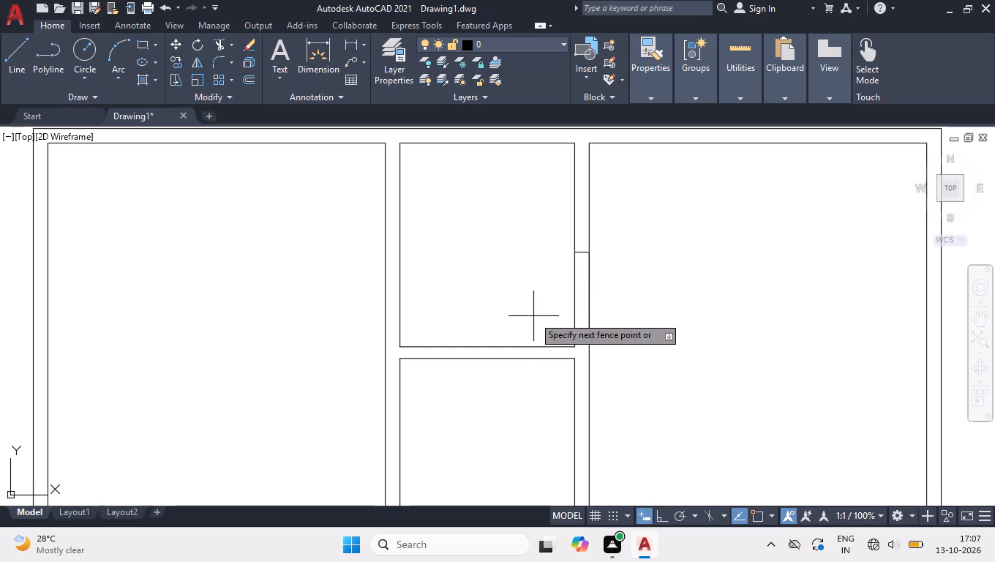
pyautogui.click(628, 268)
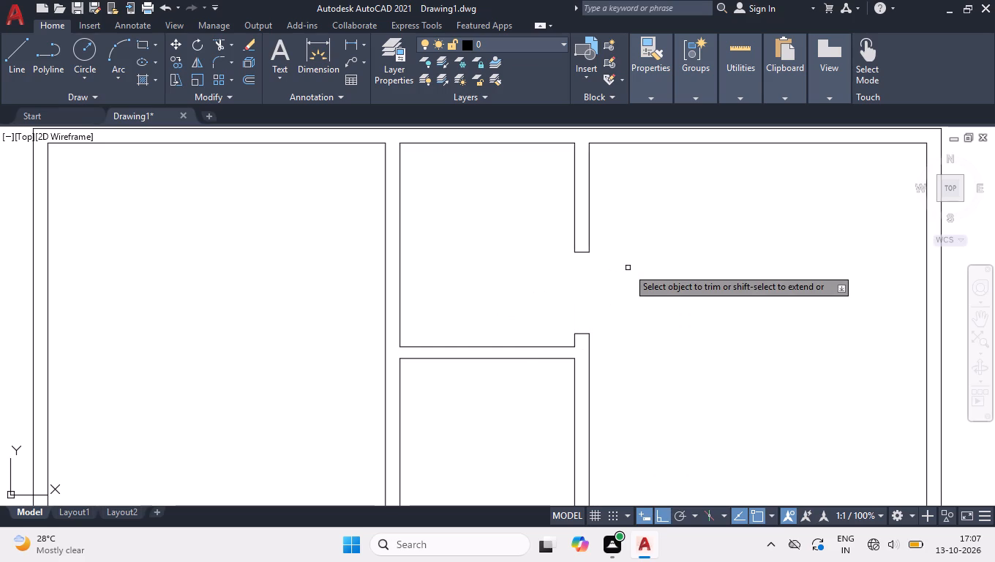
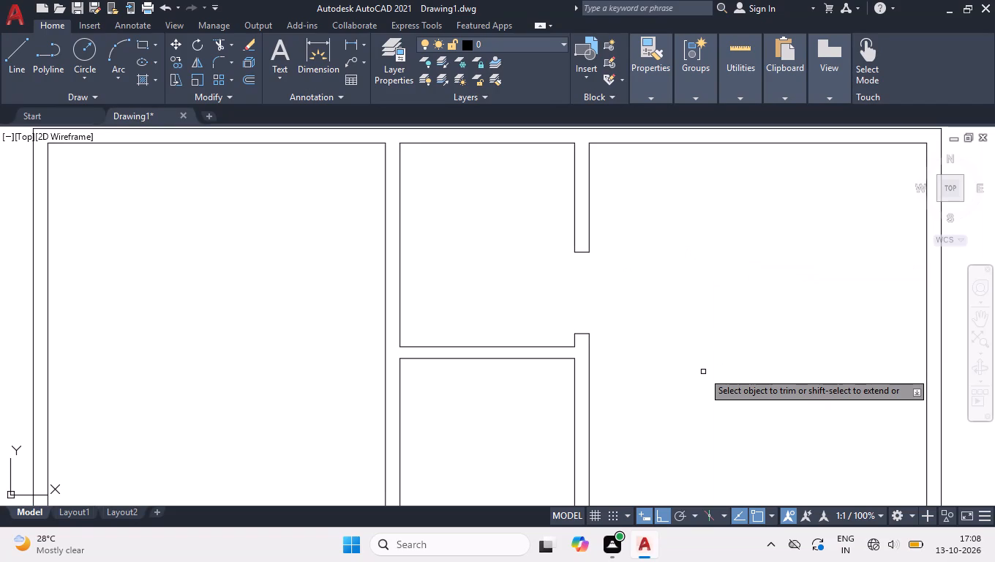
# Start an Offset with a distance of 9'2" for the central passage between the two lower rooms.
pyautogui.press('space')
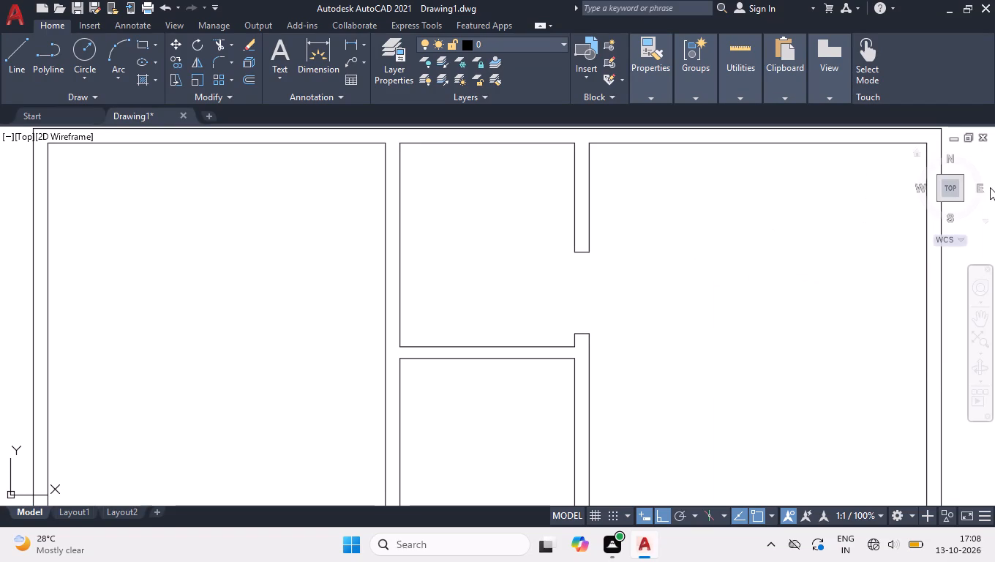
pyautogui.click(955, 184)
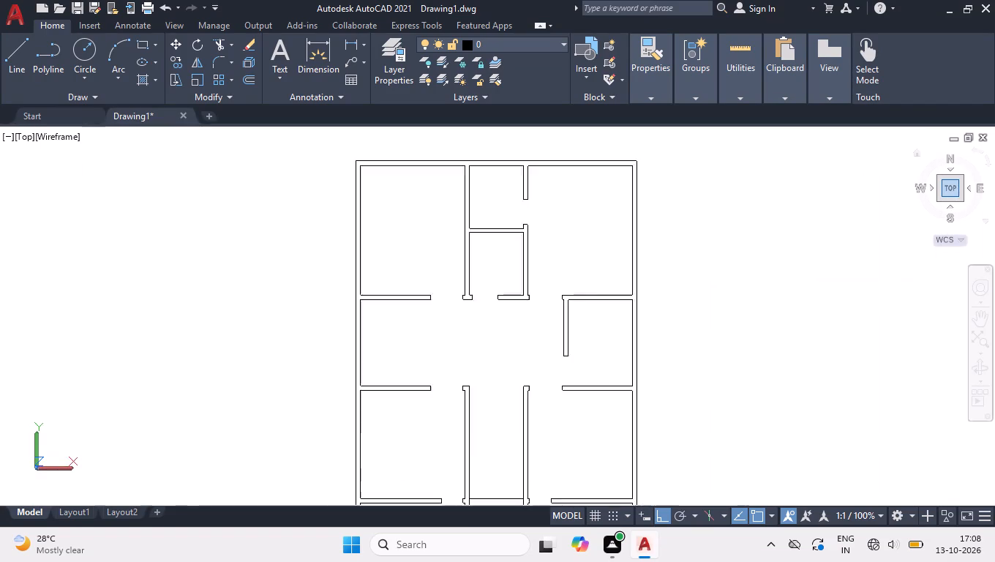
pyautogui.keyDown('ctrl'); pyautogui.scroll(4, 498, 406); pyautogui.keyUp('ctrl')
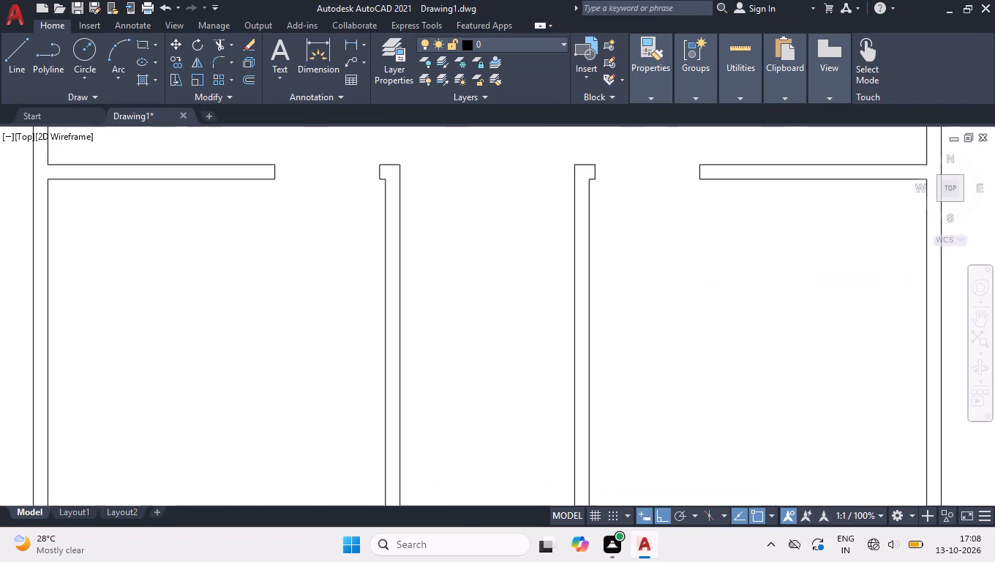
pyautogui.keyDown('ctrl'); pyautogui.scroll(-2, 498, 406); pyautogui.keyUp('ctrl')
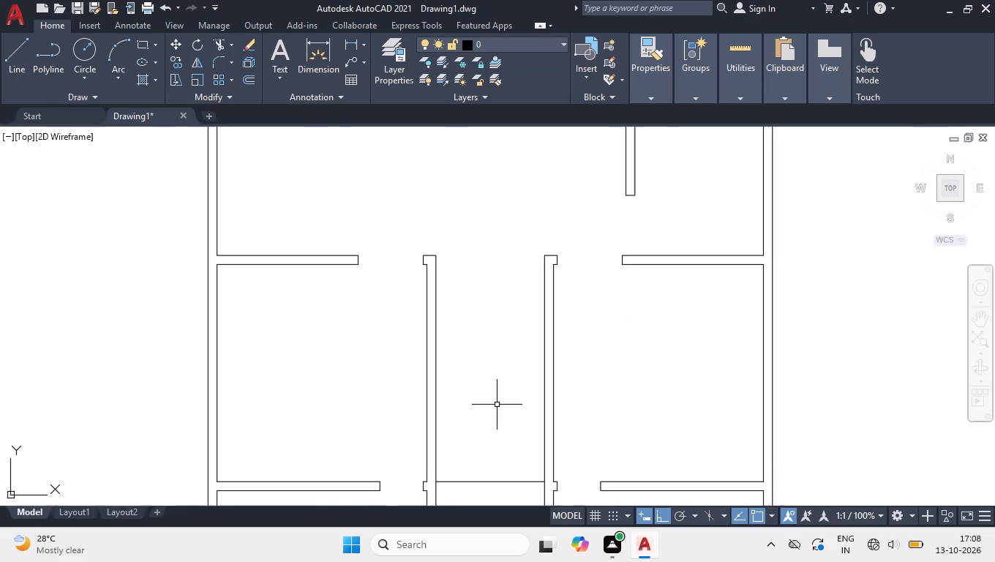
pyautogui.write('OFF')
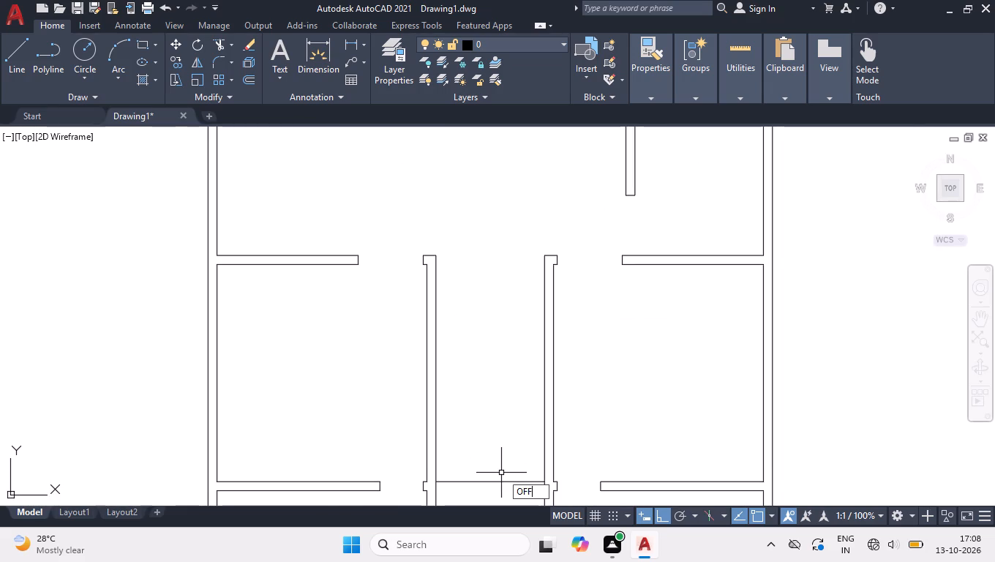
pyautogui.press('Return')
pyautogui.press('8')
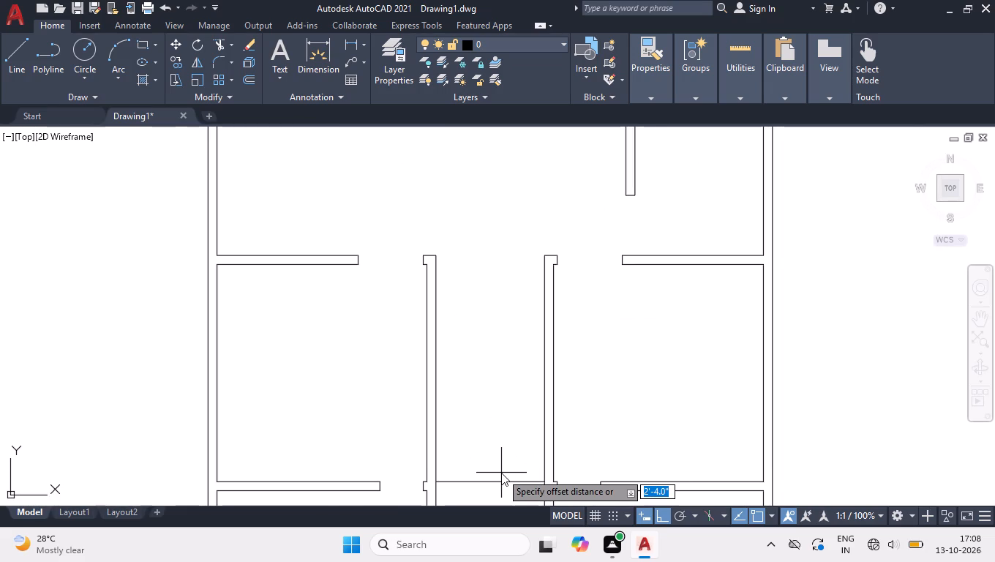
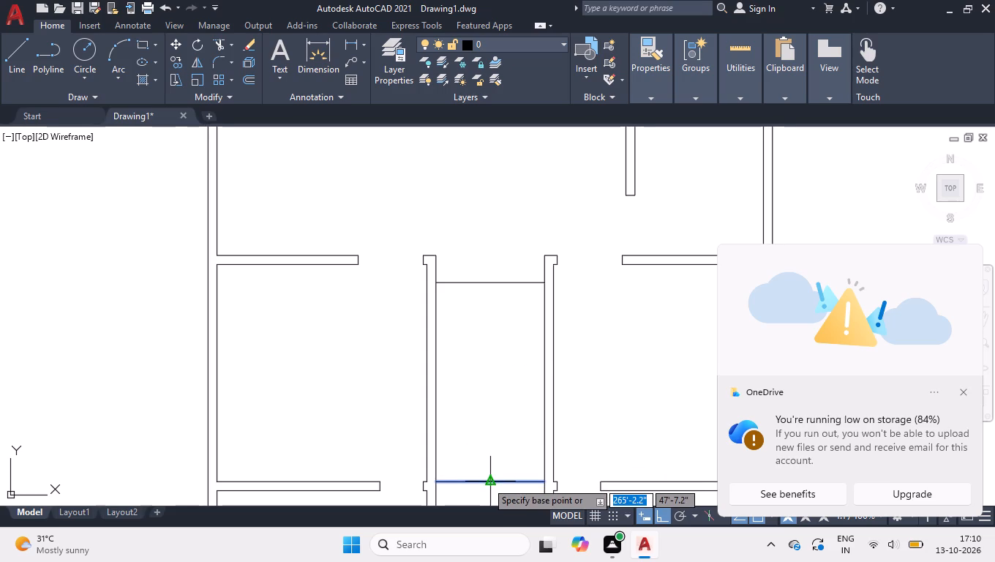
# Copy the passage's lower cross line as a 12-item array fitted up to the upper cross line, forming stair treads.
pyautogui.click(487, 482)
pyautogui.write('AR')
pyautogui.press('Return')
pyautogui.write('12')
pyautogui.press('Return')
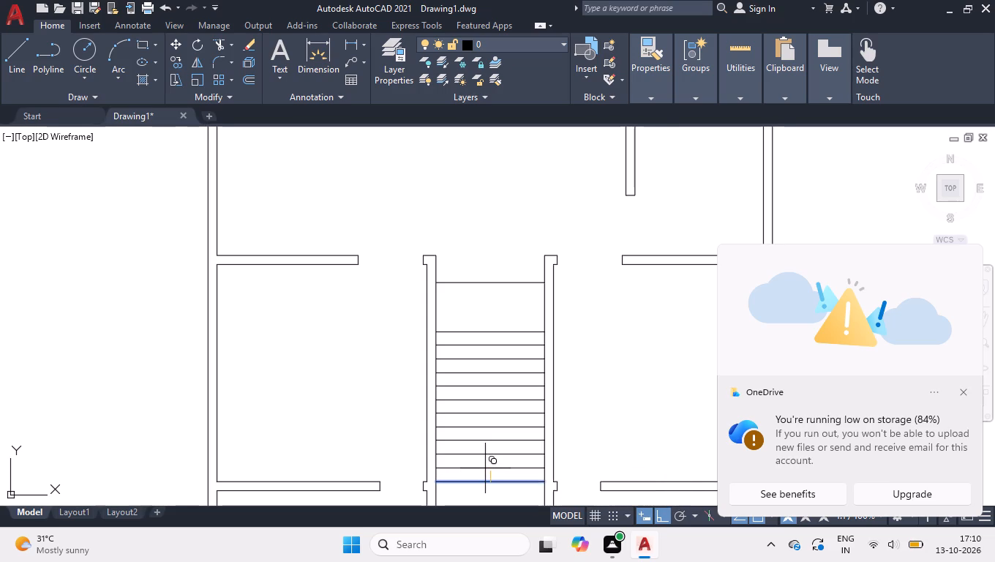
pyautogui.press('f')
pyautogui.press('Return')
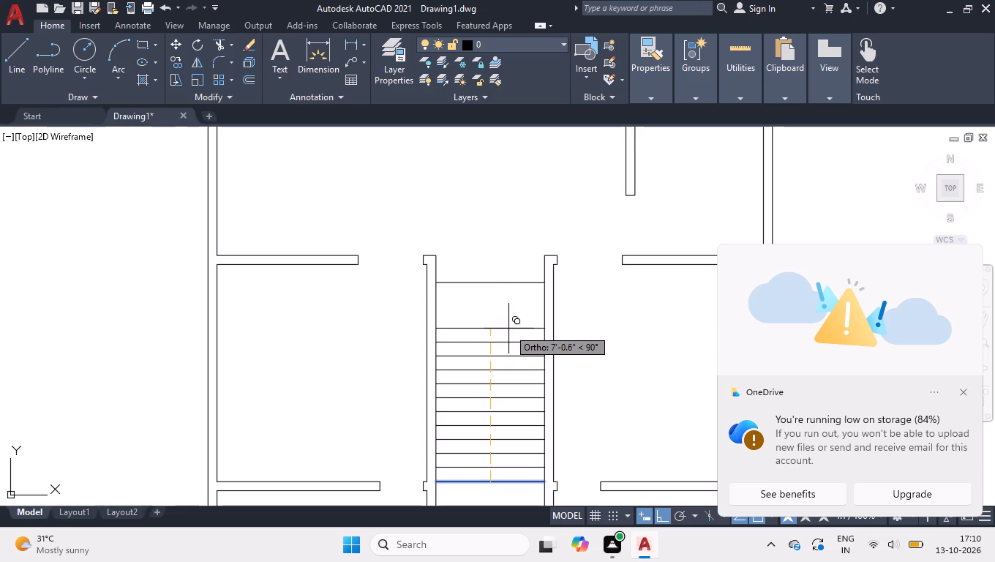
pyautogui.click(491, 280)
pyautogui.press('space')
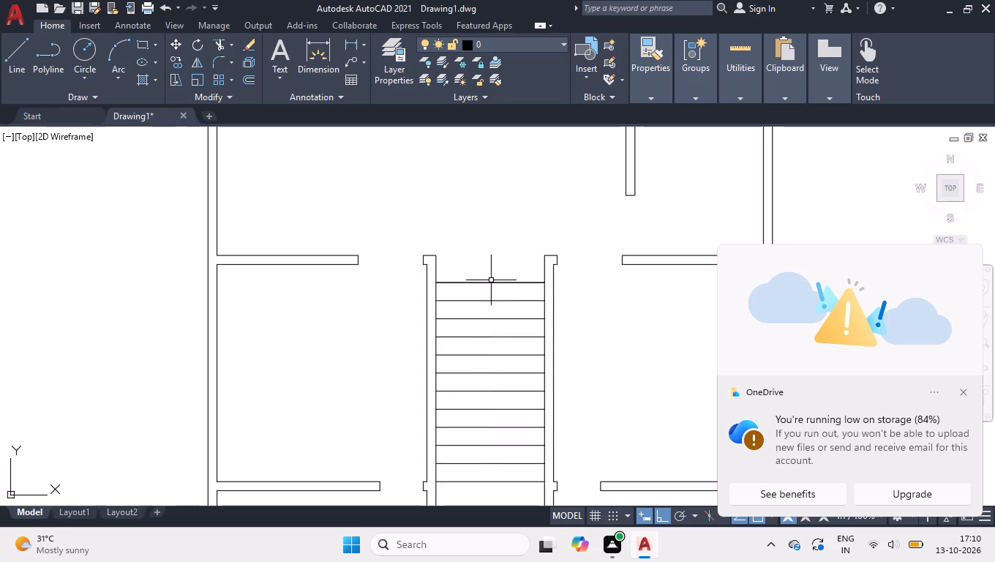
# Delete the duplicate line overlapping at the top tread of the staircase.
pyautogui.click(473, 282)
pyautogui.press('Delete')
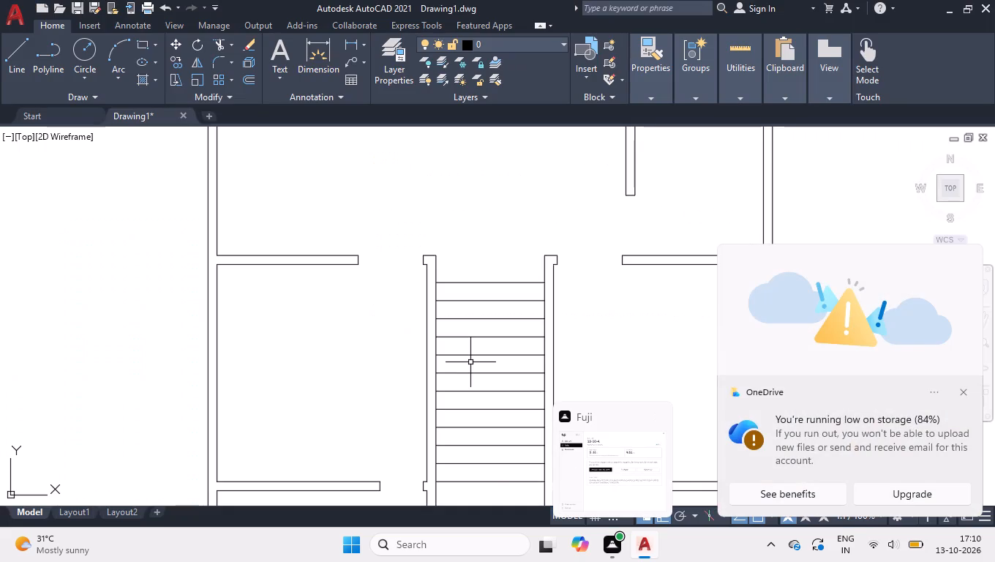
# Draw a vertical centre line through the treads, from the midpoint of the top tread line to the bottom one's midpoint.
pyautogui.press('l')
pyautogui.press('Return')
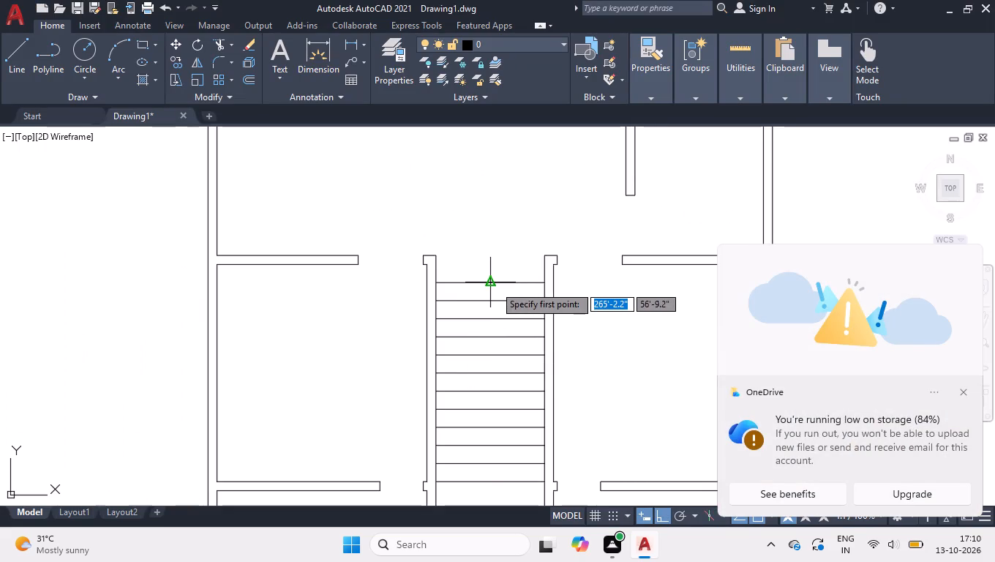
pyautogui.click(492, 281)
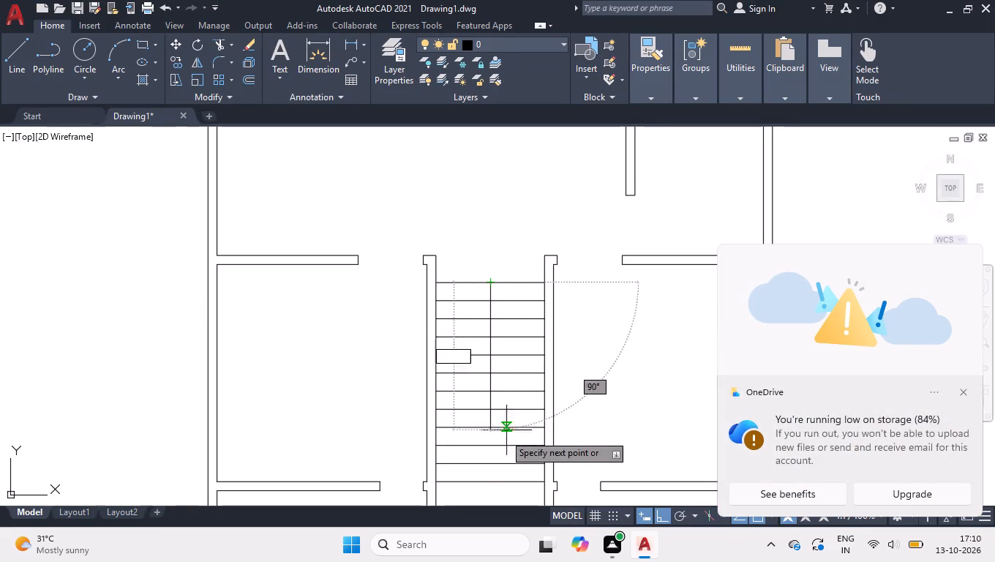
pyautogui.click(487, 480)
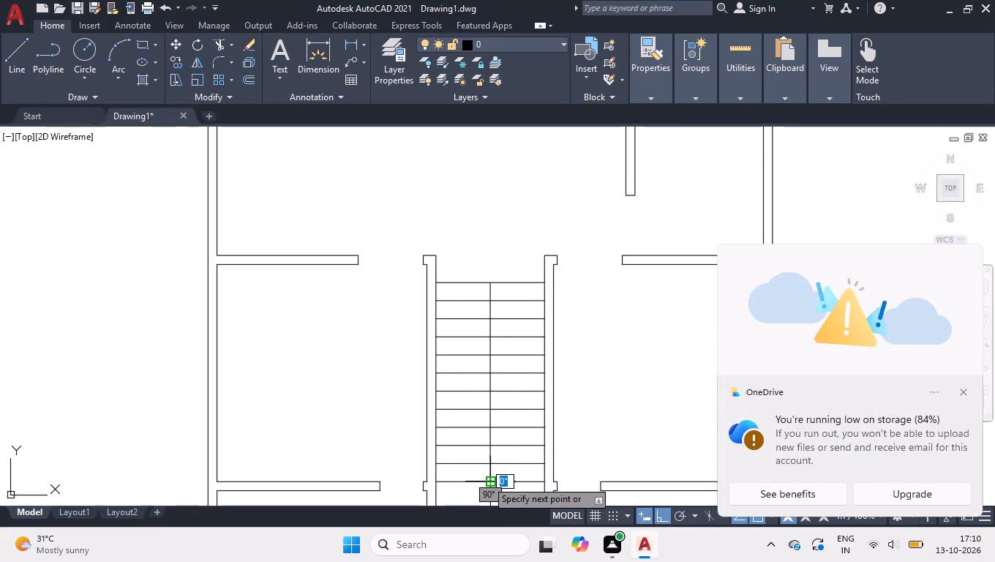
pyautogui.press('space')
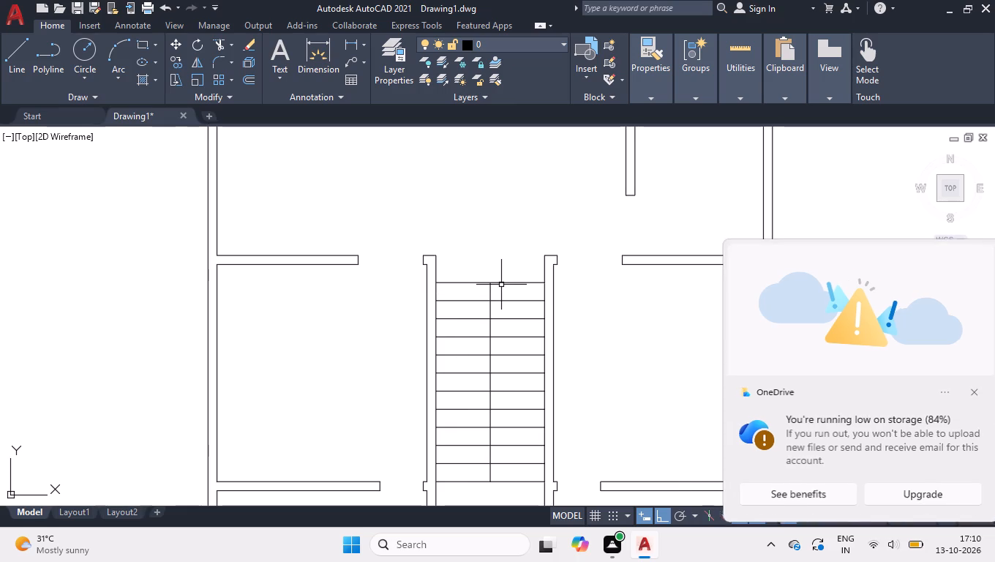
# Offset the staircase's vertical centre line by 1" to both sides.
pyautogui.keyDown('ctrl'); pyautogui.scroll(3, 501, 285); pyautogui.keyUp('ctrl')
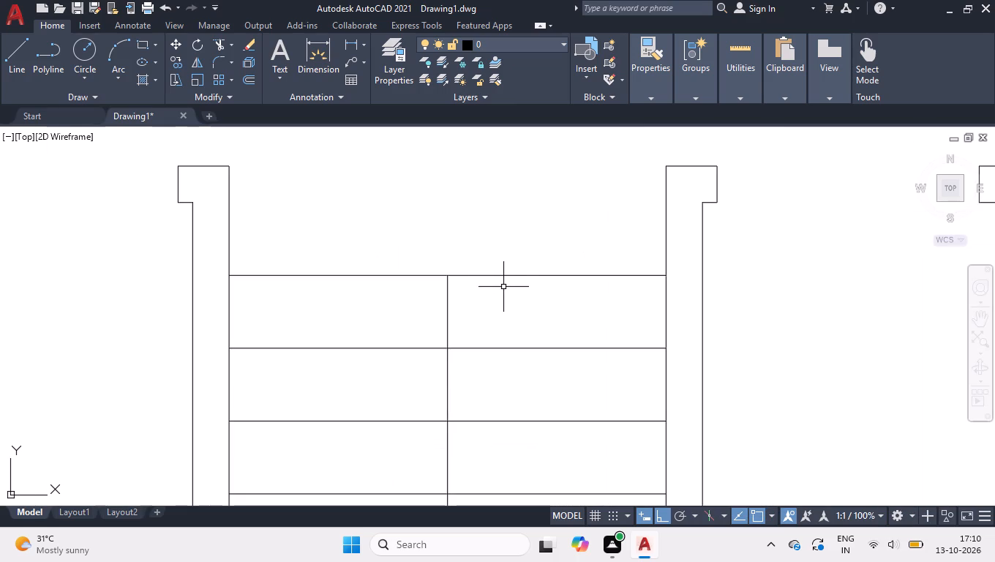
pyautogui.write('OFF')
pyautogui.press('Return')
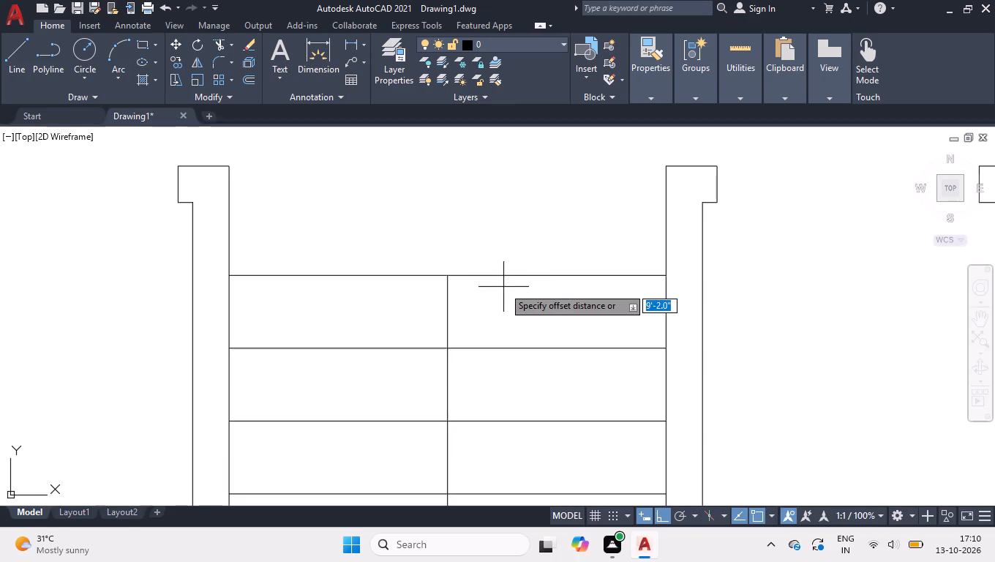
pyautogui.press('1')
pyautogui.press('Return')
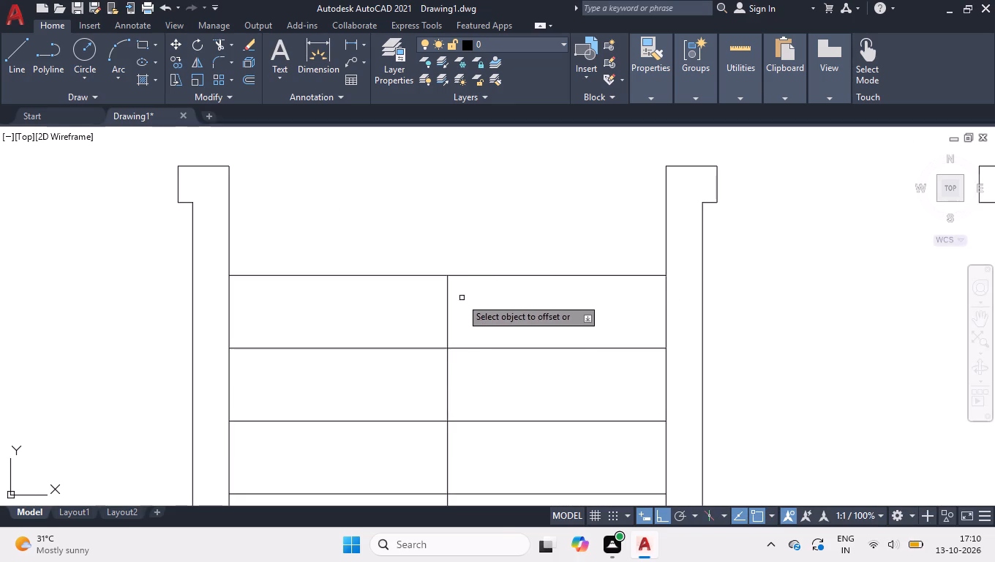
pyautogui.click(449, 299)
pyautogui.moveTo(406, 306); pyautogui.dragTo(435, 297)
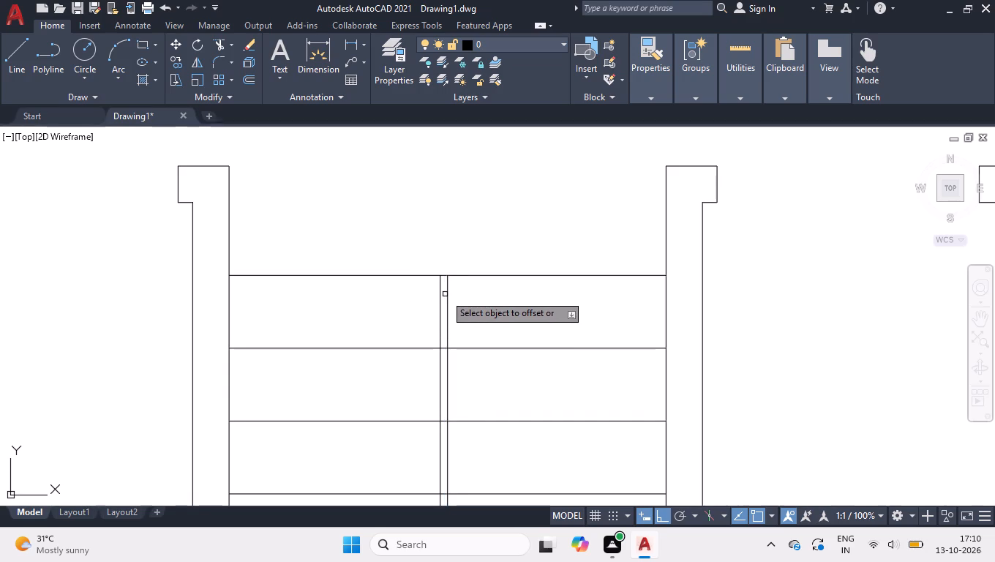
pyautogui.click(449, 292)
pyautogui.click(472, 295)
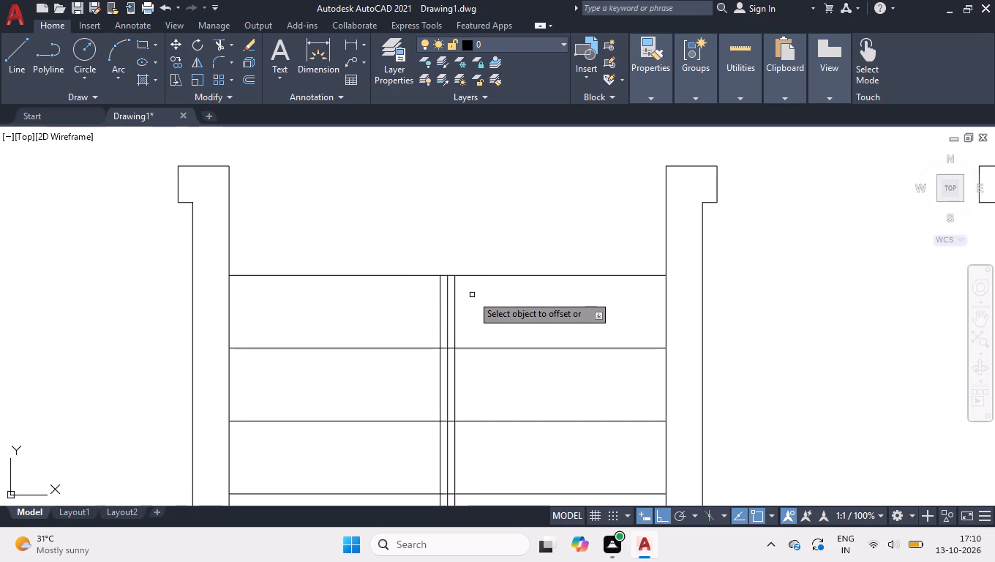
pyautogui.press('space')
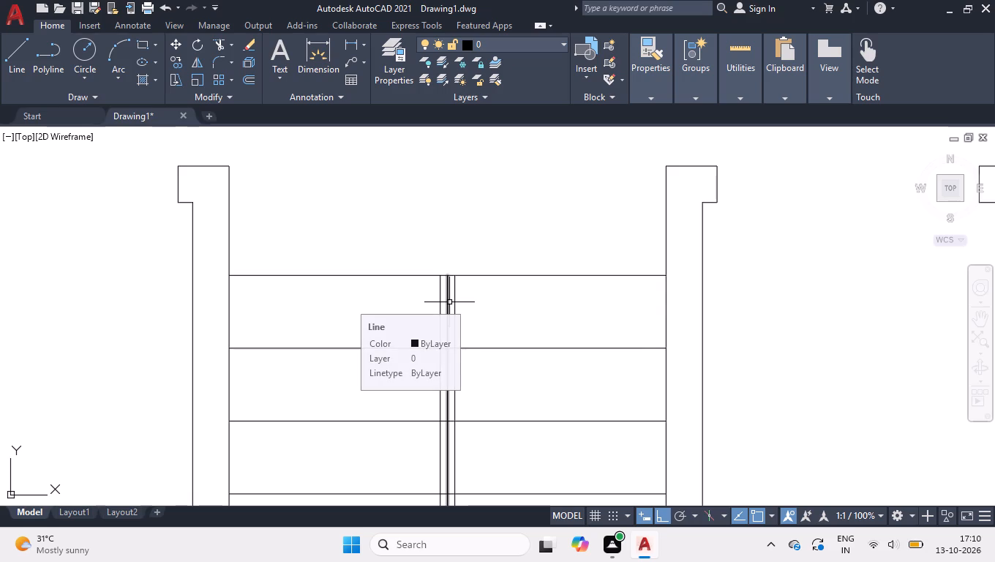
# Delete the original centre line between the two offset lines of the staircase.
pyautogui.click(449, 302)
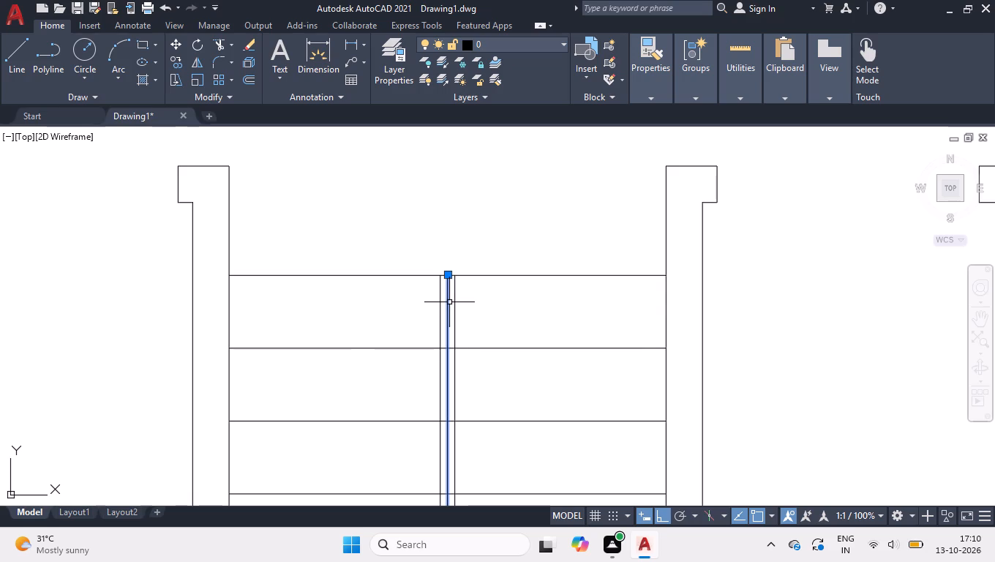
pyautogui.press('Delete')
# Start a Trim for the tread lines at the staircase's central pair of vertical lines.
pyautogui.write('TR')
pyautogui.press('Return')
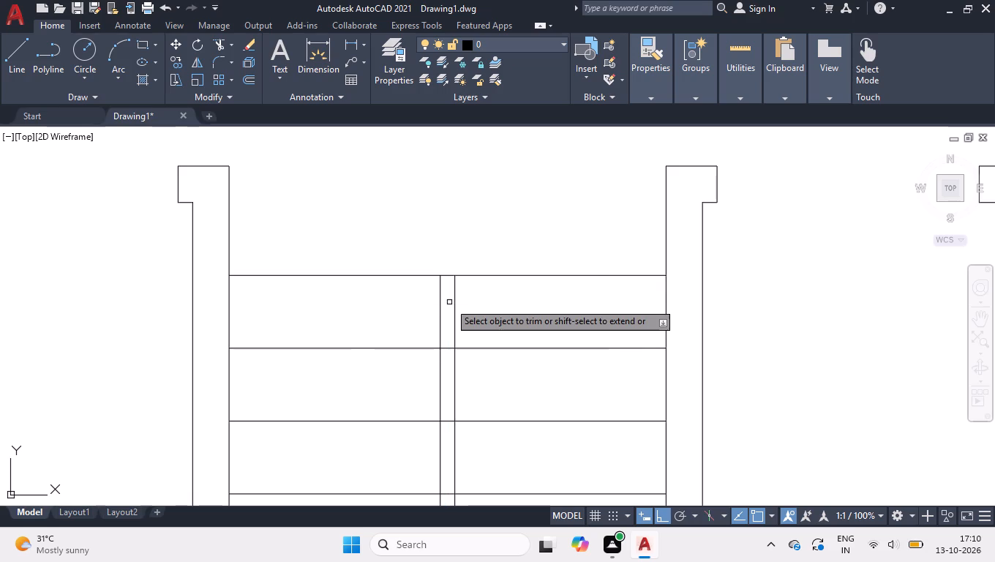
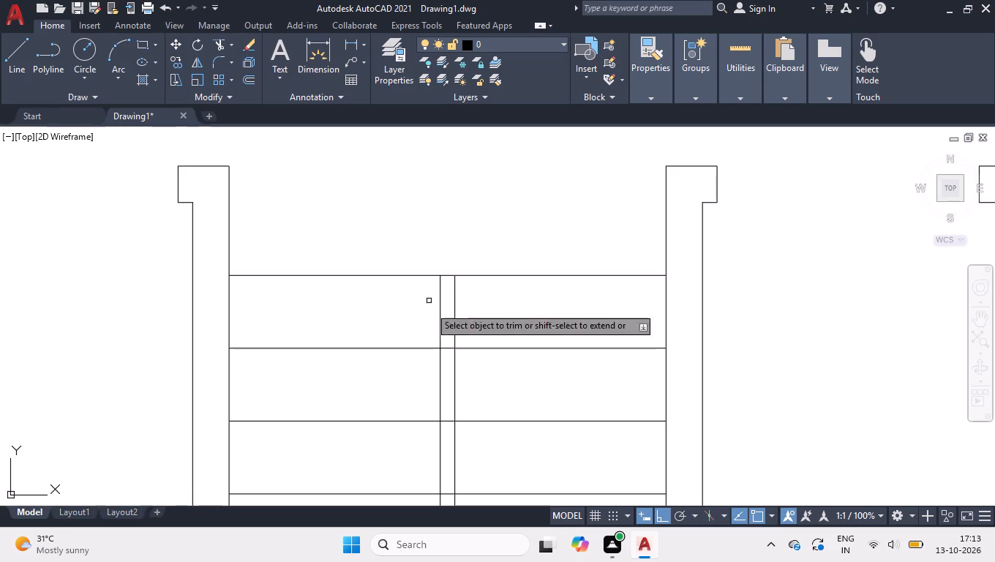
# Trim the second and third tread lines from the top between the staircase's two central vertical lines.
pyautogui.click(449, 345)
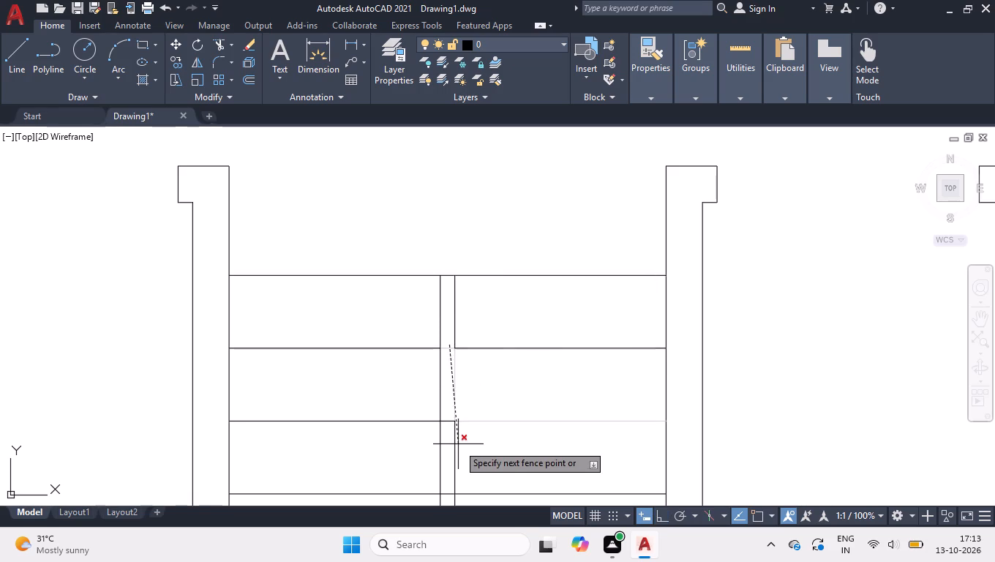
pyautogui.click(447, 445)
pyautogui.press('space')
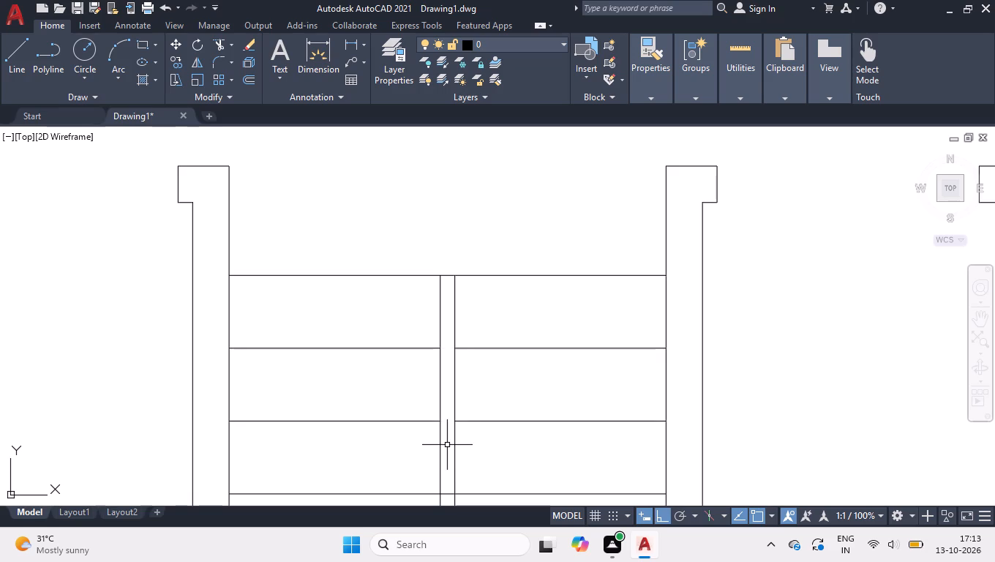
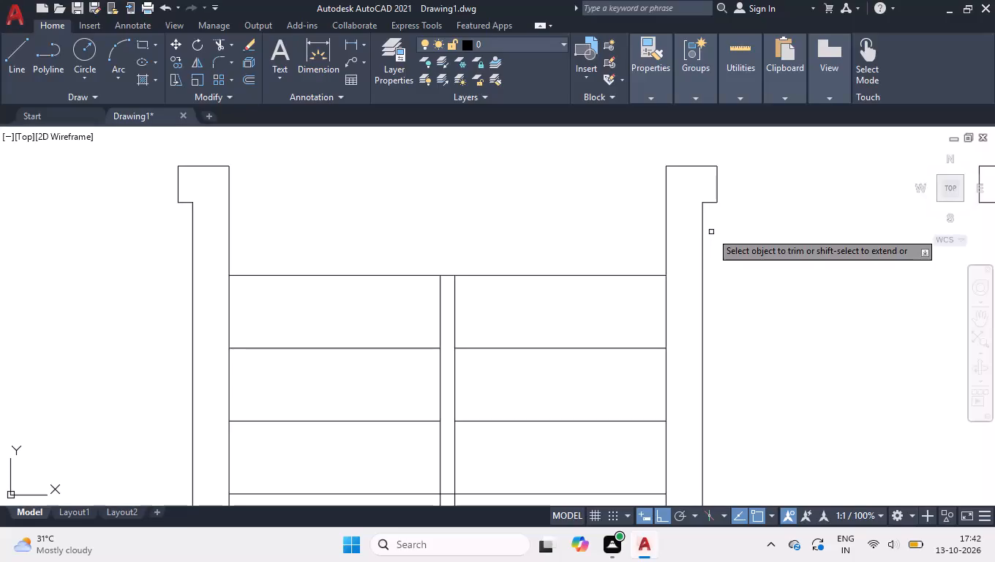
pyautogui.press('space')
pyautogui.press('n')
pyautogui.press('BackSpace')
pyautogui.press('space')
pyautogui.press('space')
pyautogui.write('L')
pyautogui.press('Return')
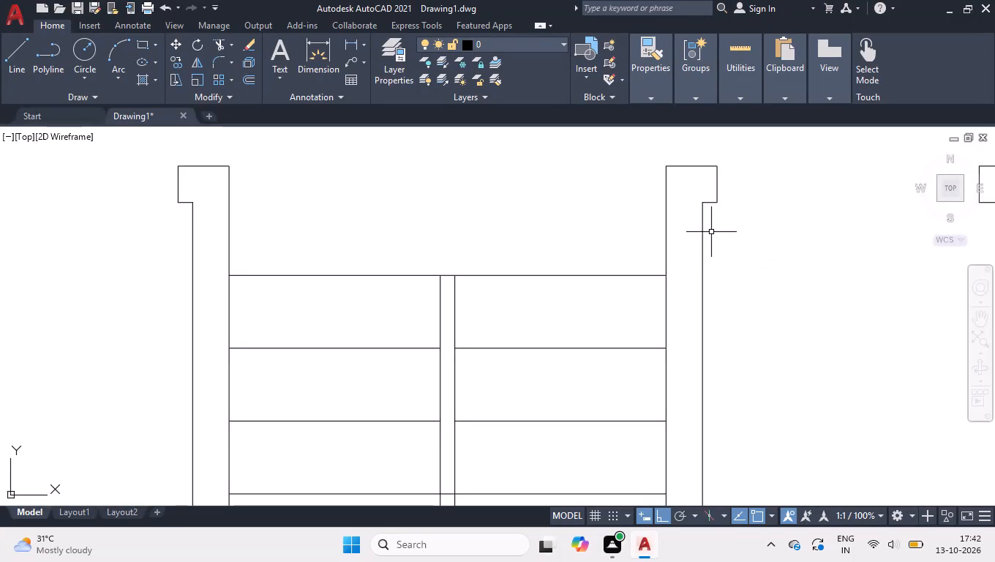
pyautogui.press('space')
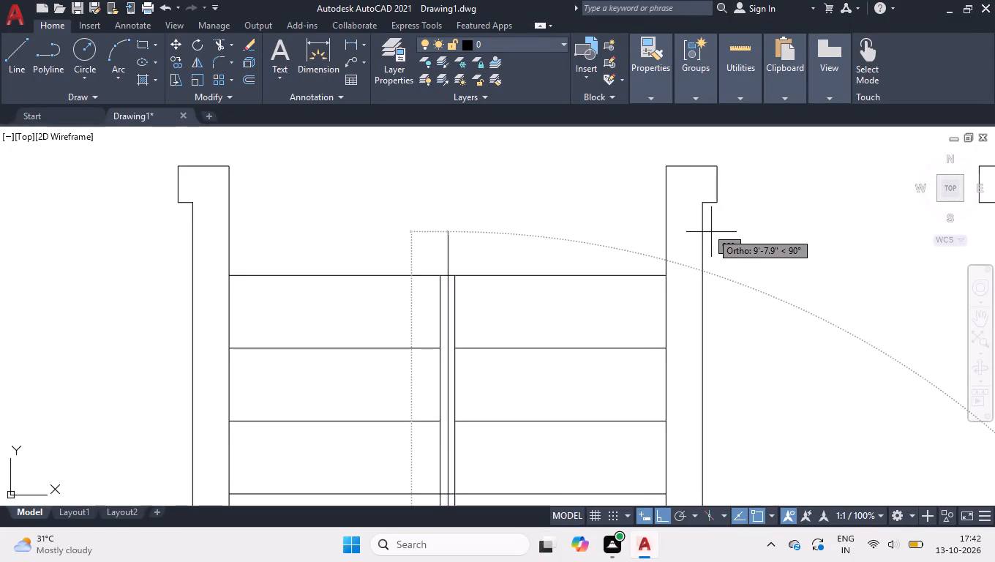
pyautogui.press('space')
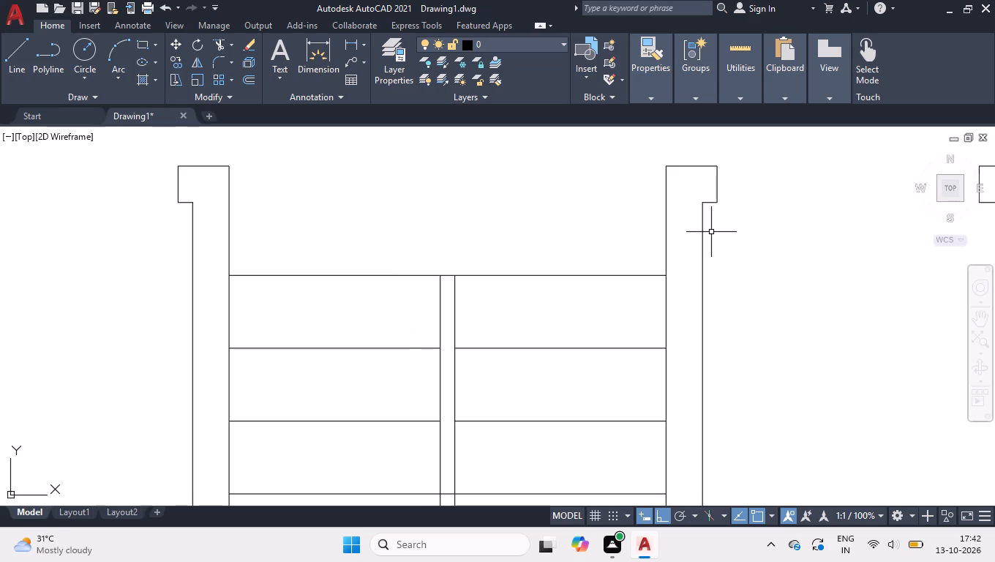
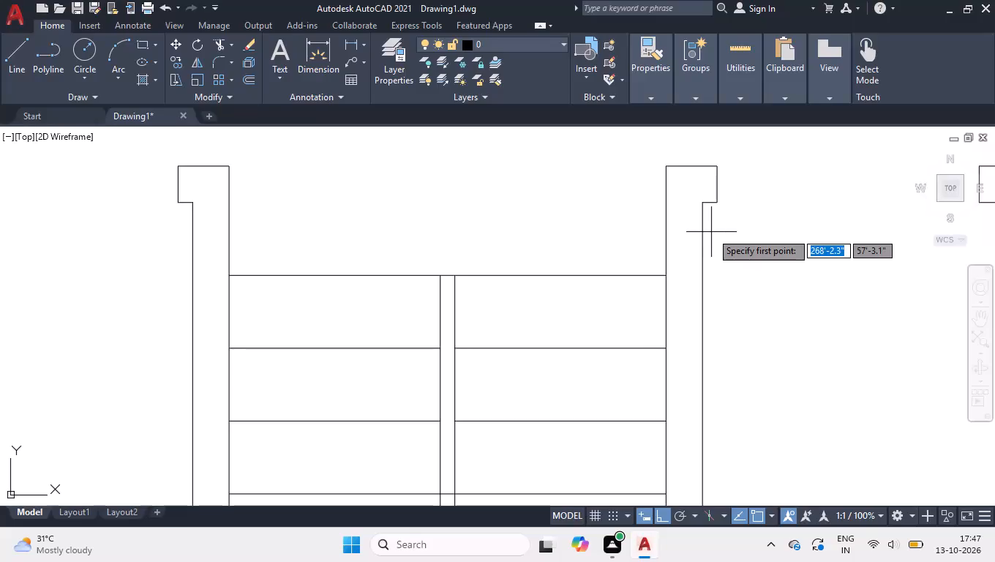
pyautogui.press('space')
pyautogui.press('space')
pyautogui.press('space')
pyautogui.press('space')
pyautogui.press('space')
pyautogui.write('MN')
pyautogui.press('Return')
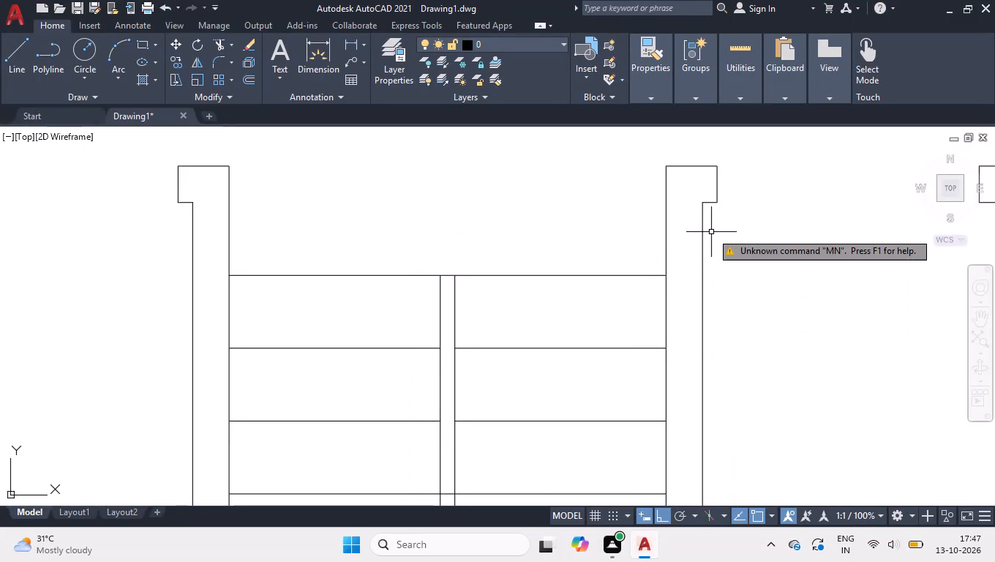
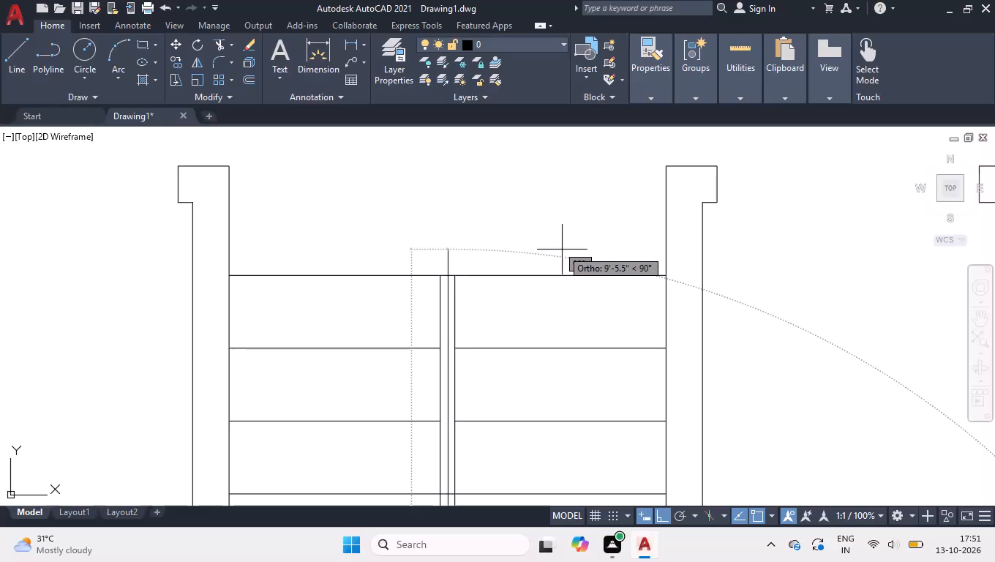
# End the line drawing at the staircase's central divider without adding another vertical segment.
pyautogui.press('space')
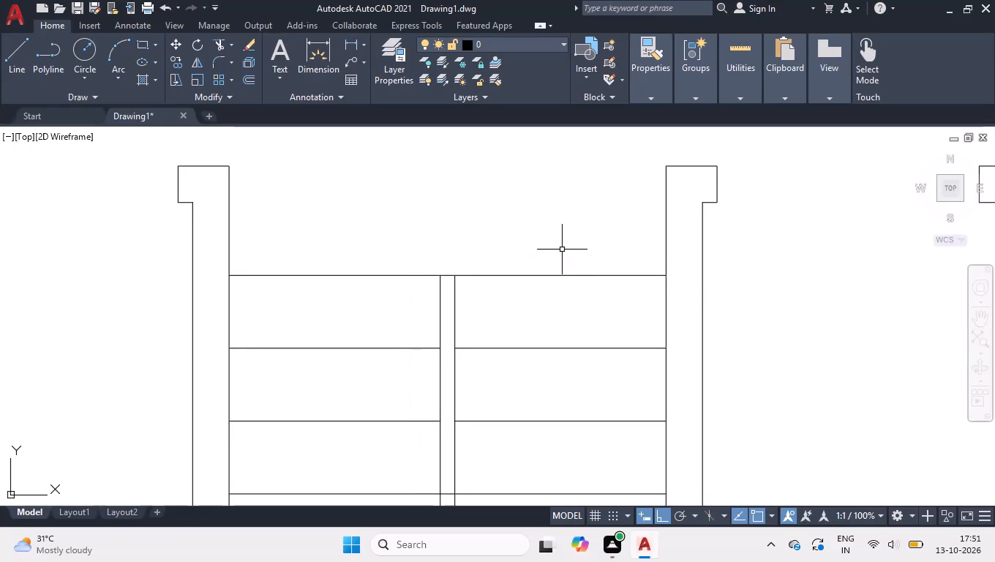
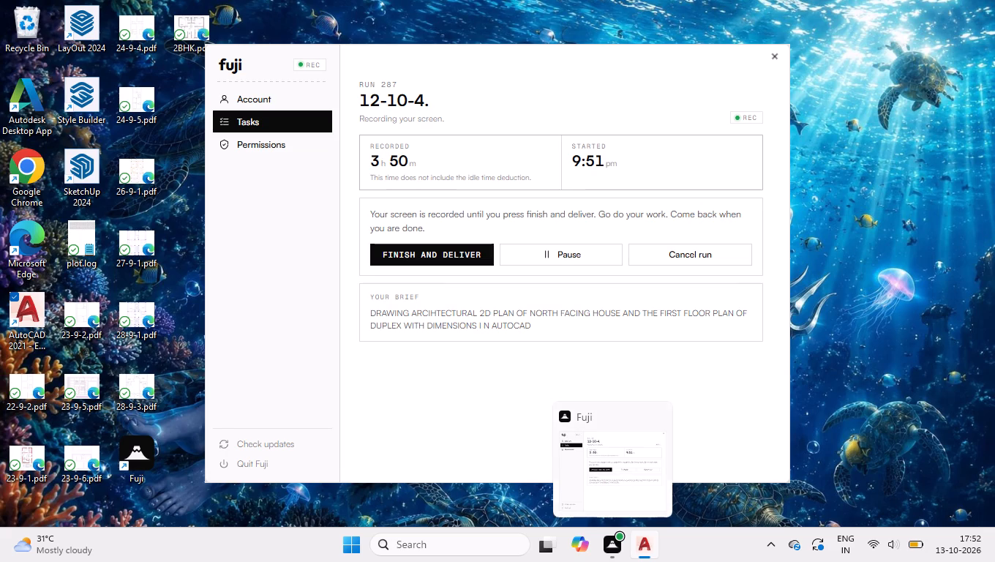
# In the AutoCAD drawing, set the colour of all floor plan lines, including the staircase, to Color 253.
pyautogui.click(948, 187)
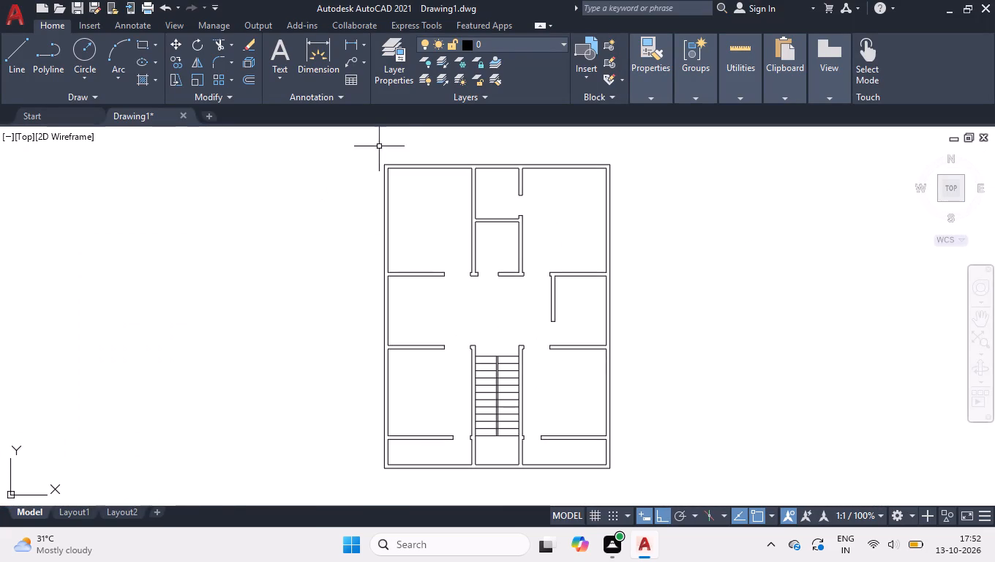
pyautogui.click(367, 147)
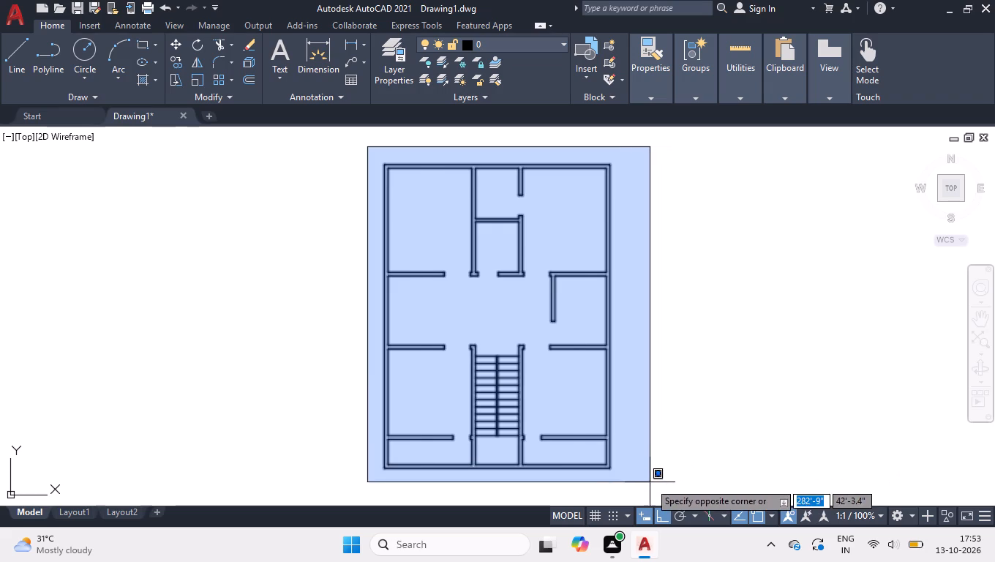
pyautogui.click(650, 482)
pyautogui.hotkey('ctrl', '1')
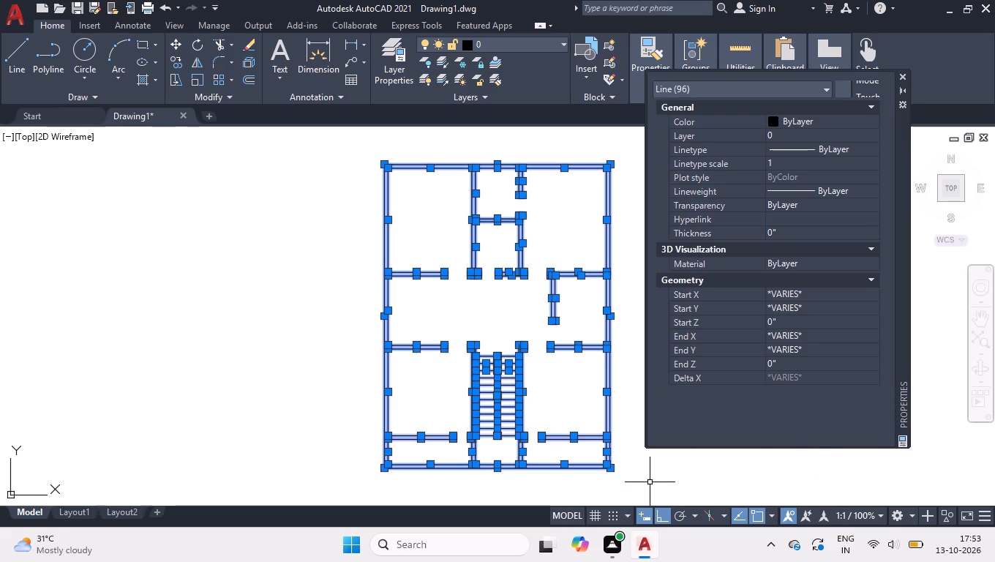
pyautogui.doubleClick(831, 123)
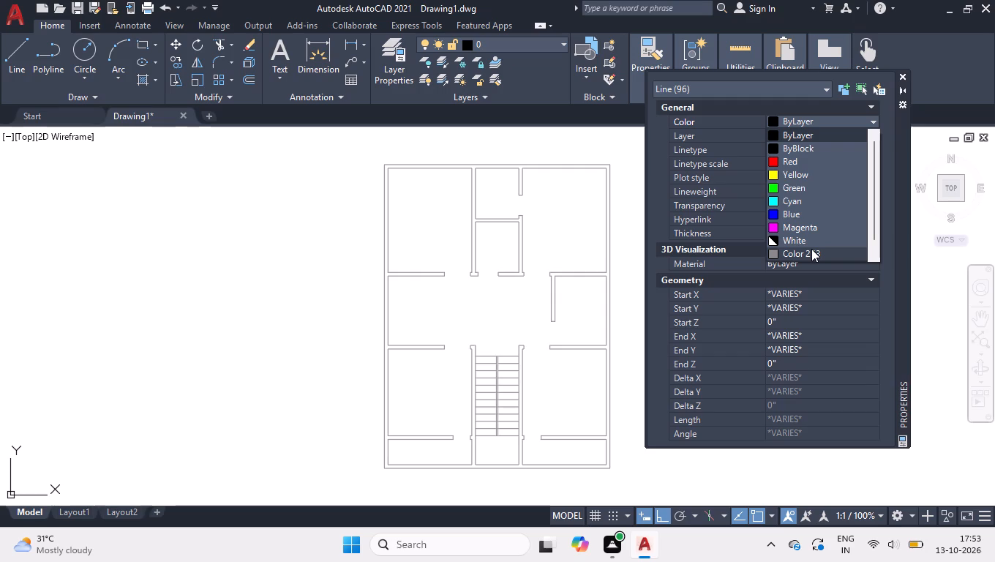
pyautogui.click(811, 249)
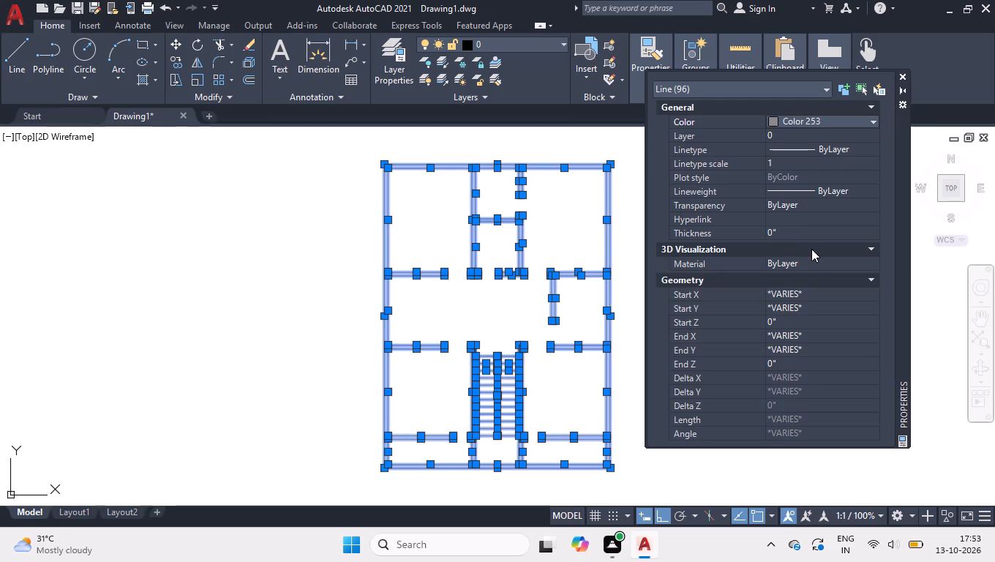
pyautogui.click(902, 77)
pyautogui.rightClick(737, 278)
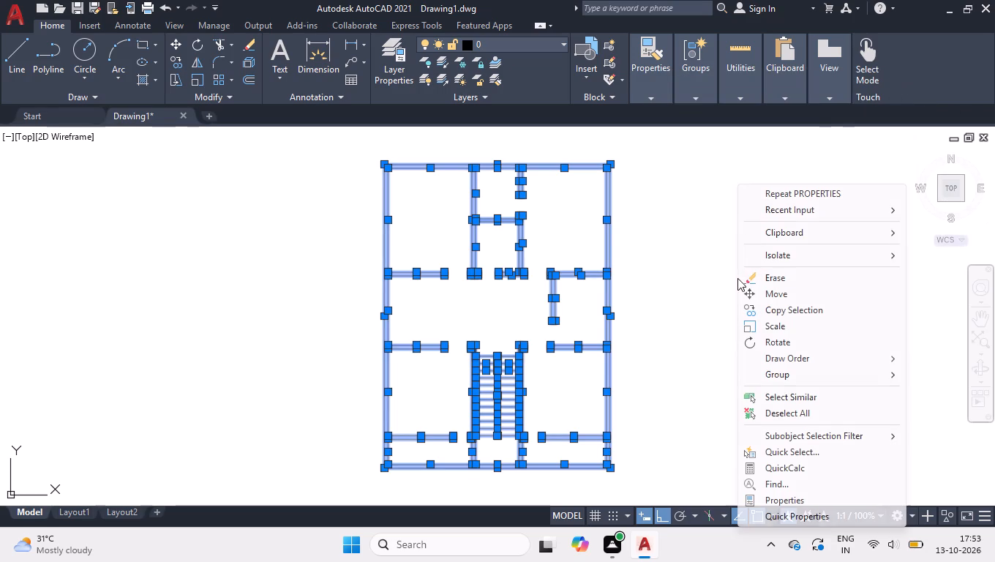
pyautogui.click(777, 413)
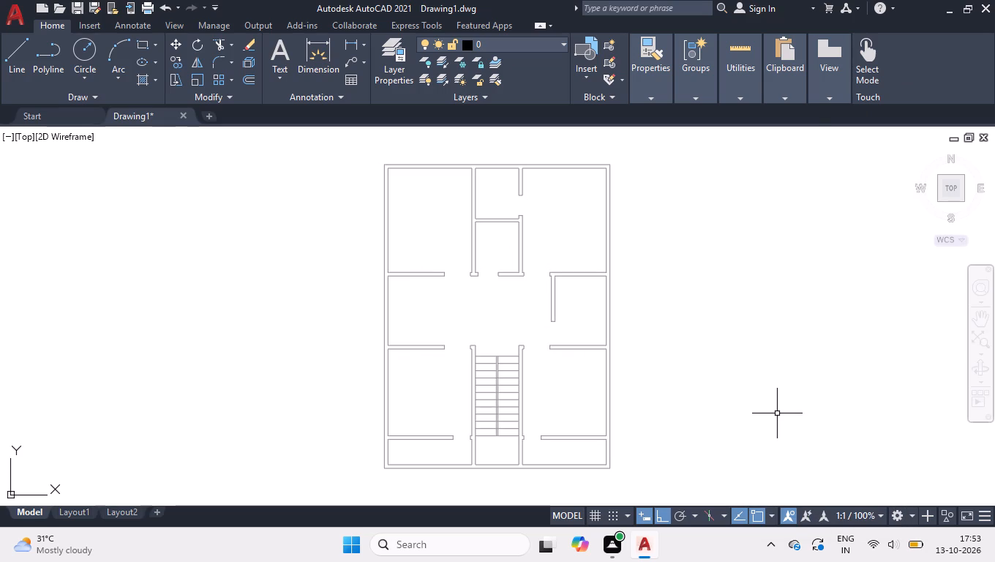
# Insert eight Door - Imperial blocks in two loose columns in the empty space west of the floor plan.
pyautogui.hotkey('ctrl', '3')
pyautogui.click(762, 110)
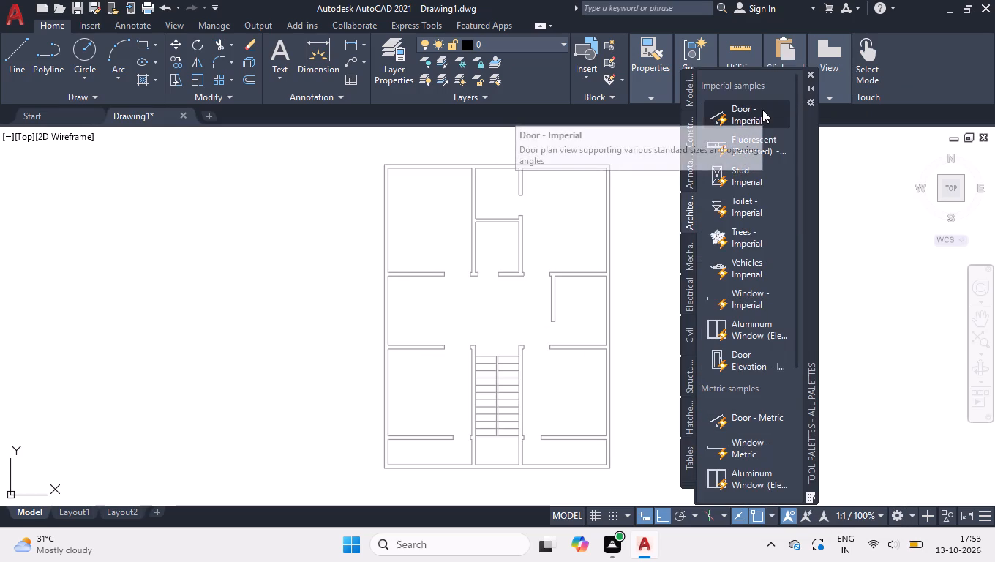
pyautogui.click(187, 231)
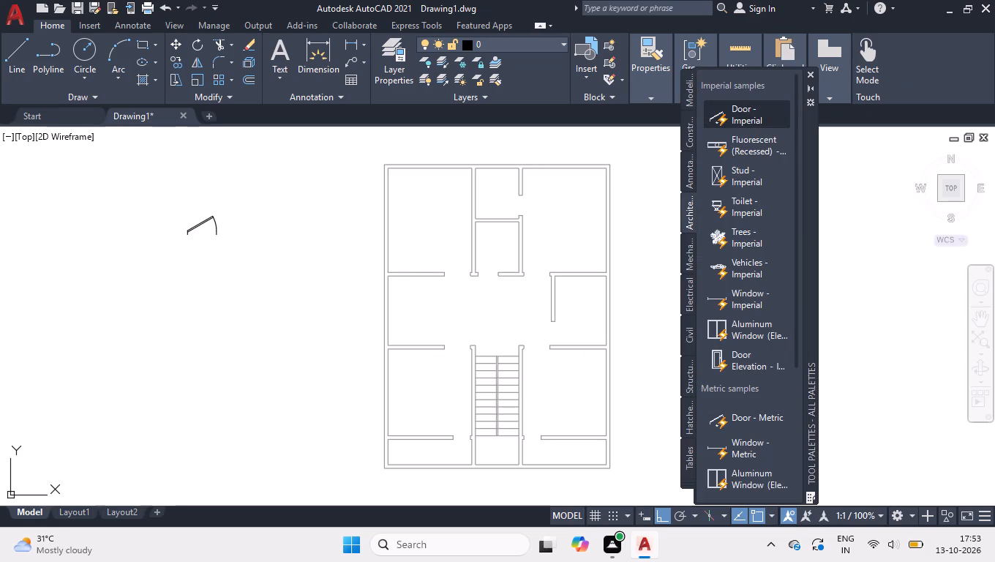
pyautogui.press('space')
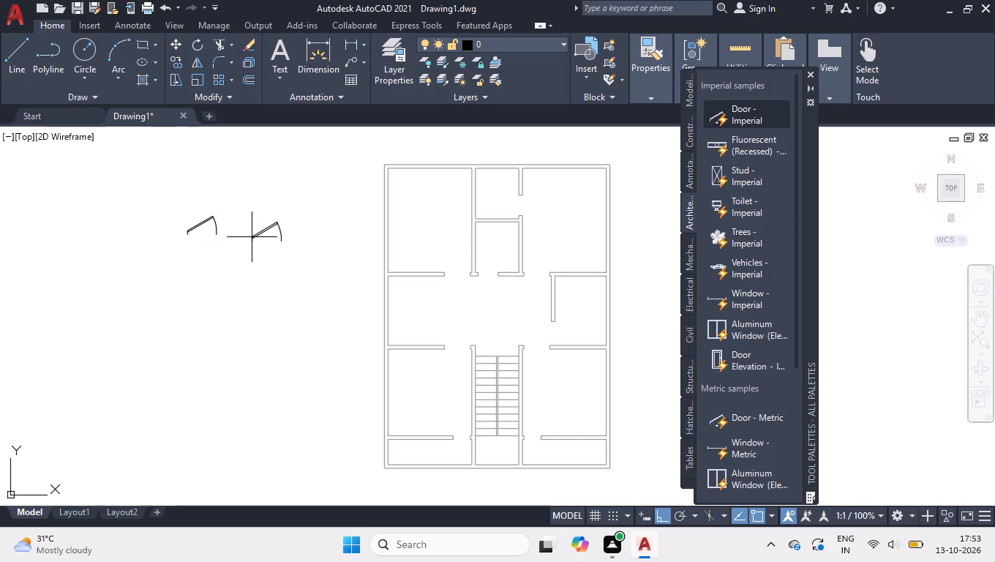
pyautogui.click(236, 229)
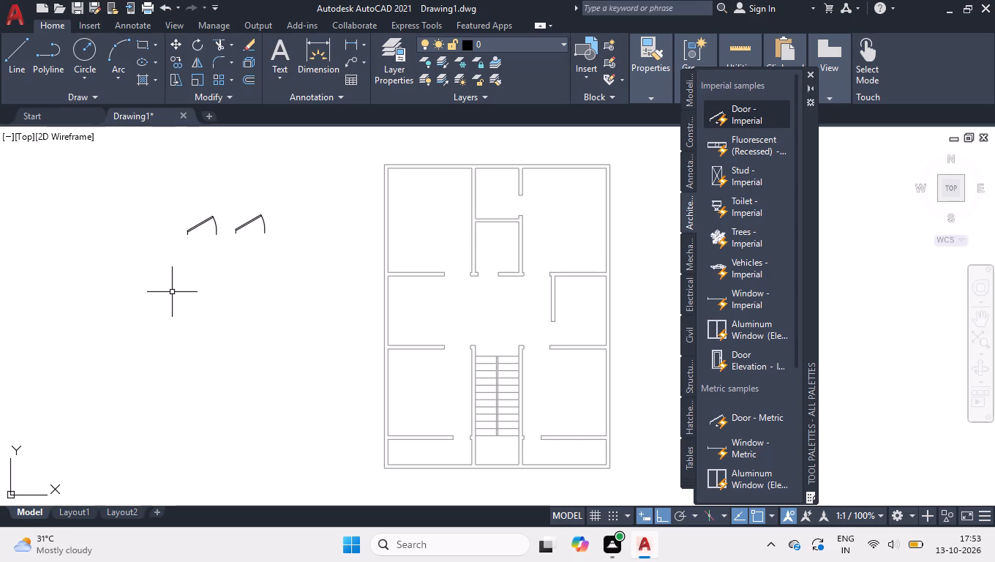
pyautogui.press('space')
pyautogui.click(173, 261)
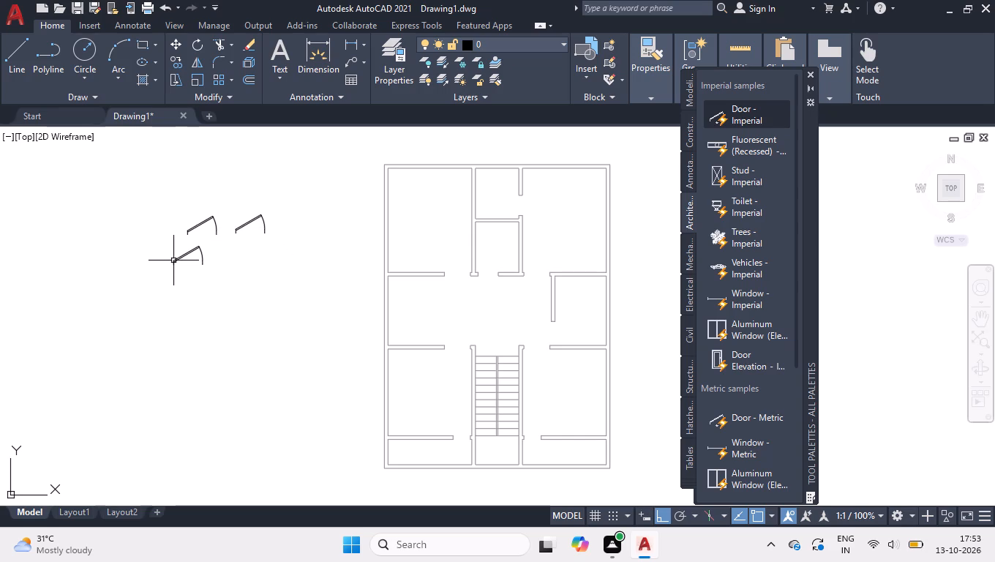
pyautogui.press('space')
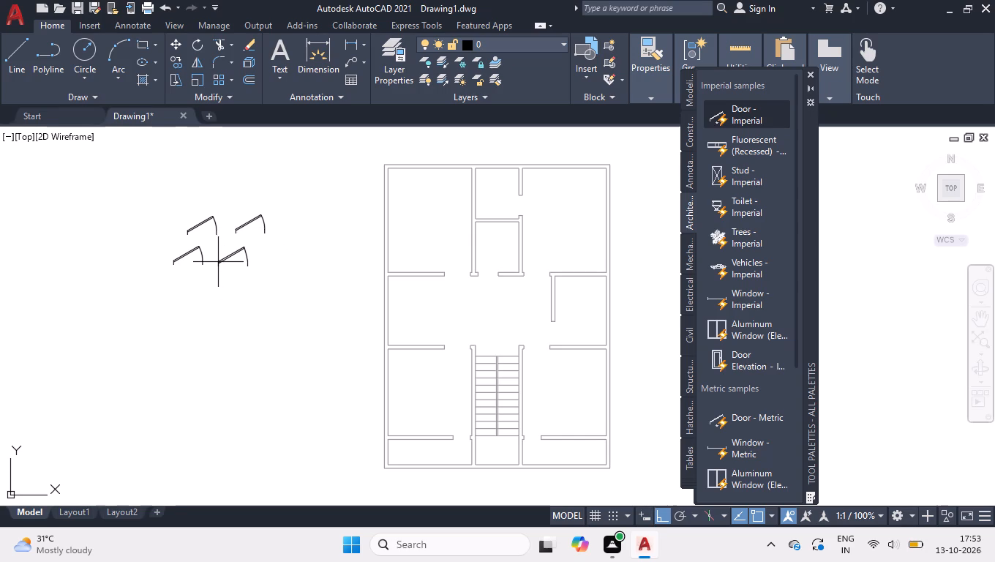
pyautogui.click(217, 258)
pyautogui.press('space')
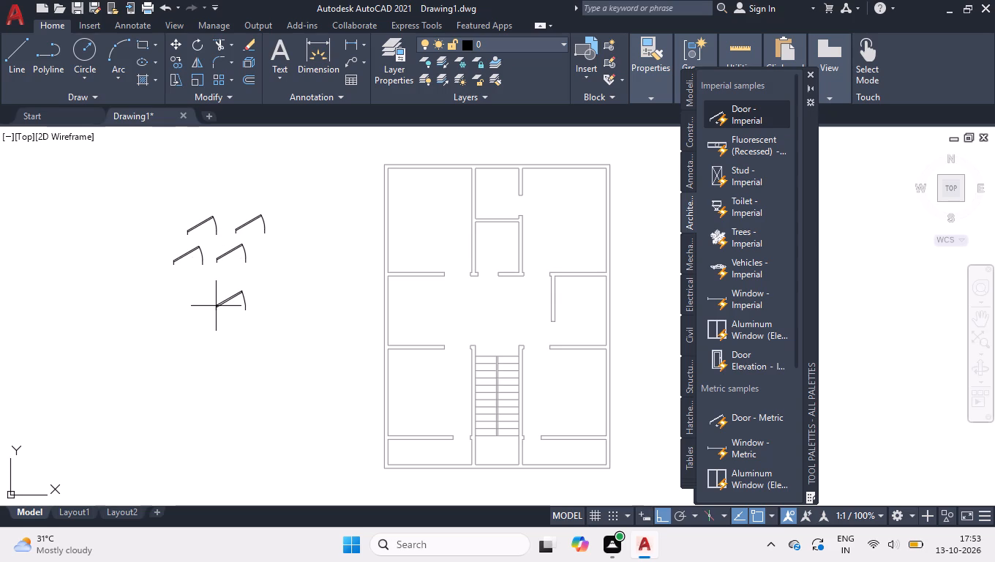
pyautogui.click(165, 286)
pyautogui.press('space')
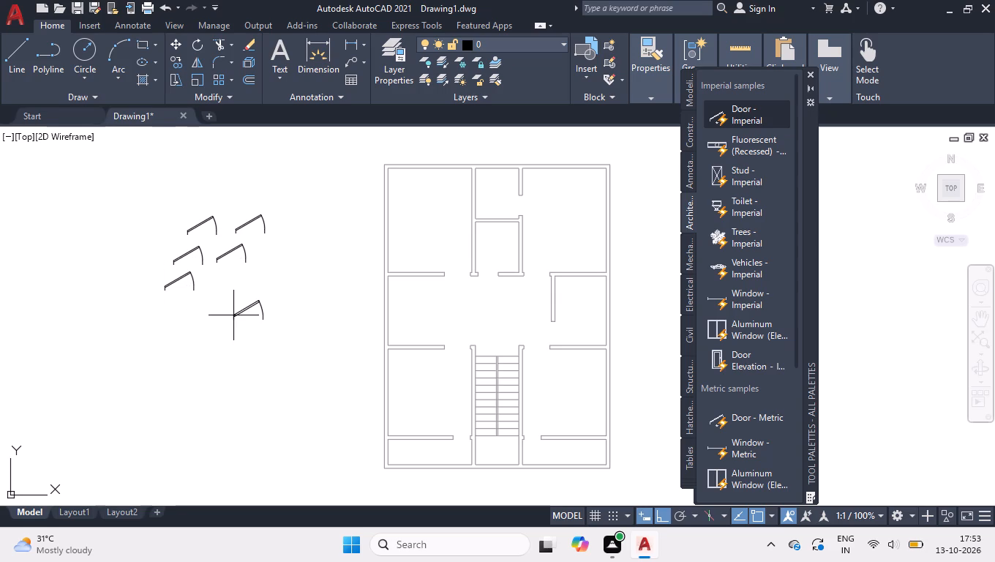
pyautogui.click(206, 284)
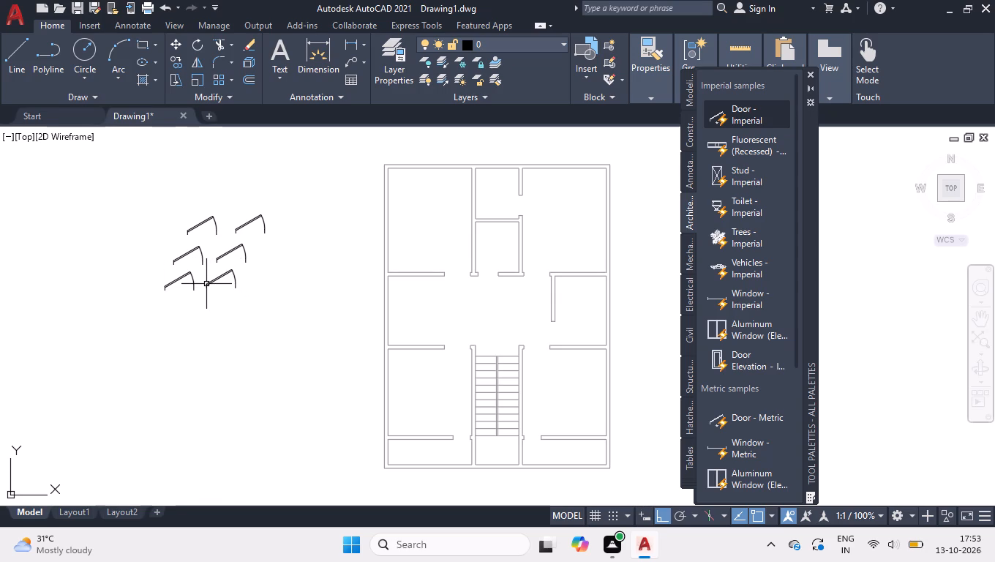
pyautogui.press('space')
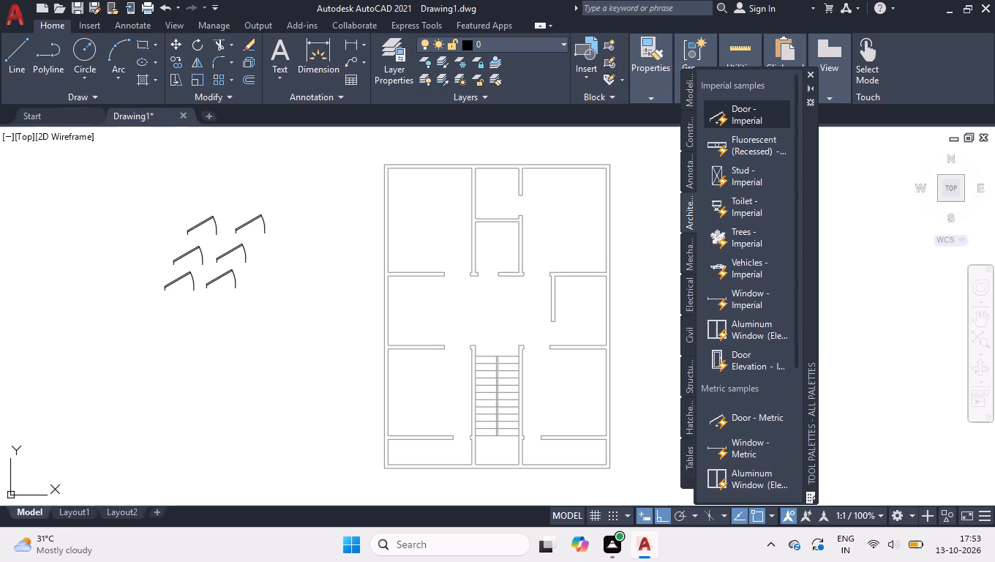
pyautogui.click(157, 313)
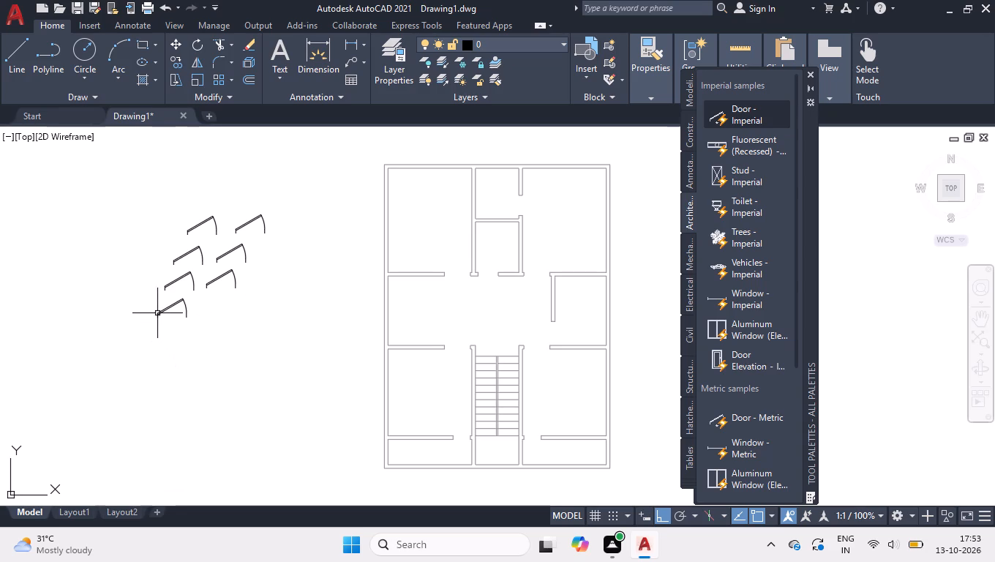
pyautogui.press('space')
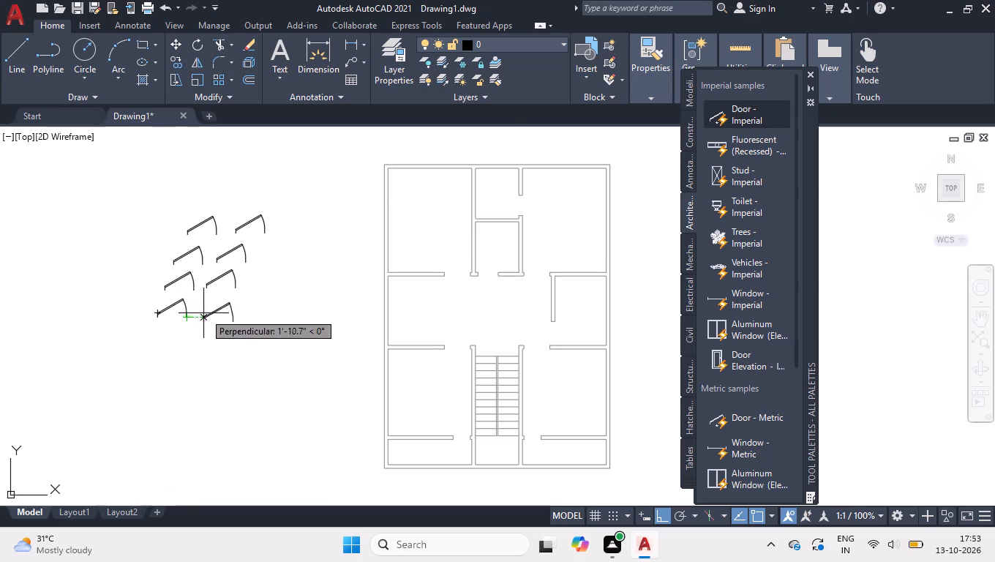
pyautogui.click(200, 310)
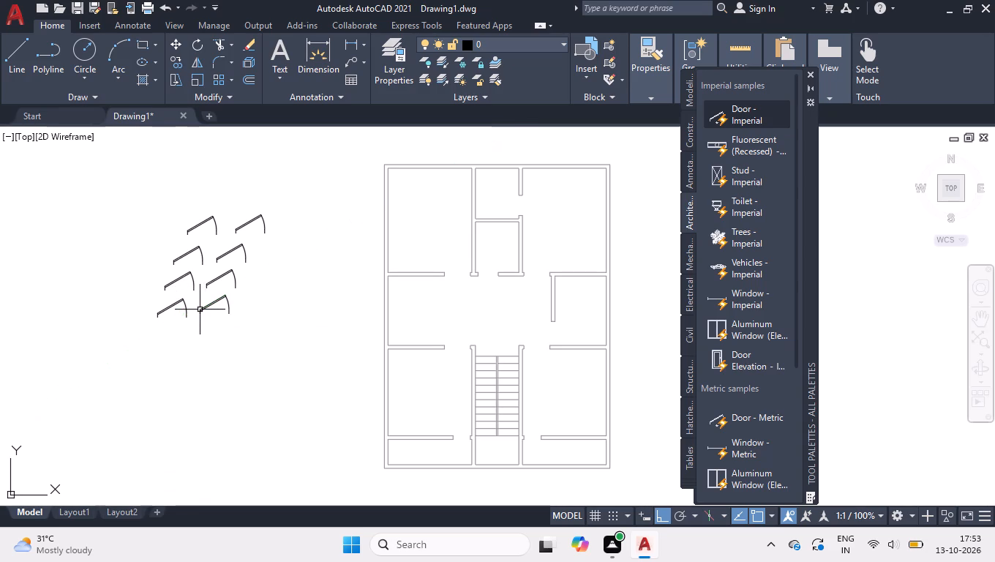
# Set the opening angle of all eight door blocks to Open 90º.
pyautogui.click(278, 195)
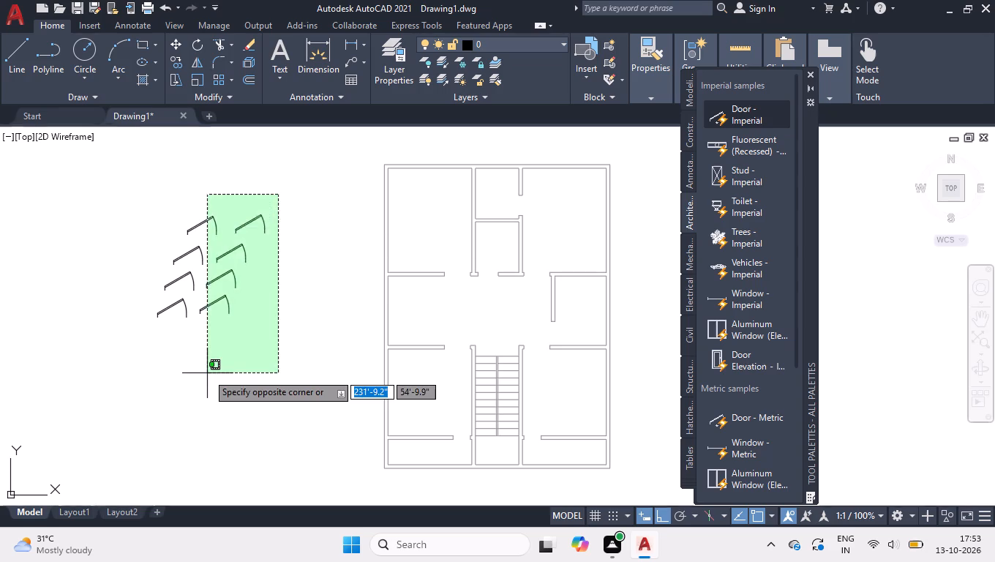
pyautogui.click(154, 381)
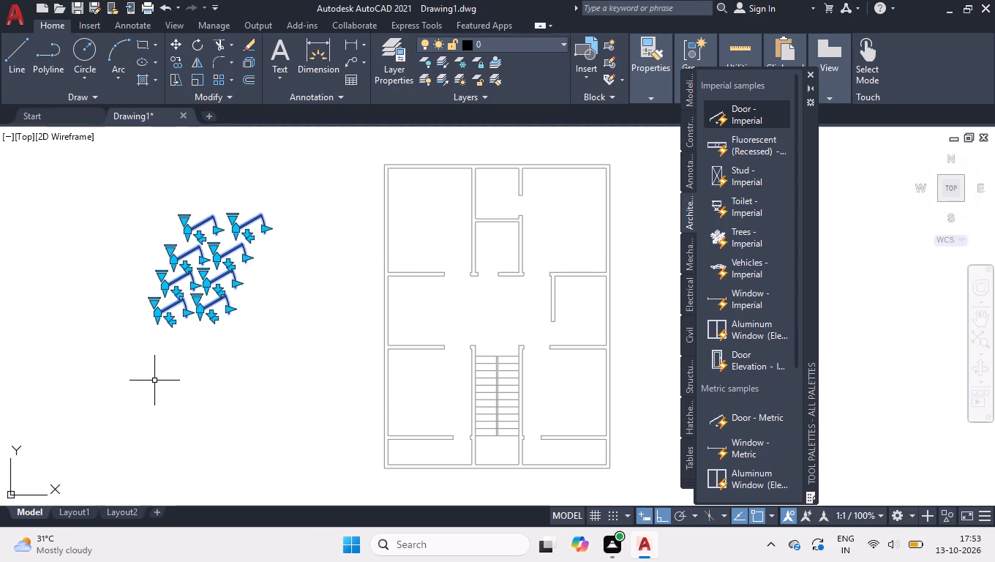
pyautogui.hotkey('ctrl', '1')
pyautogui.scroll(-14, 759, 316)
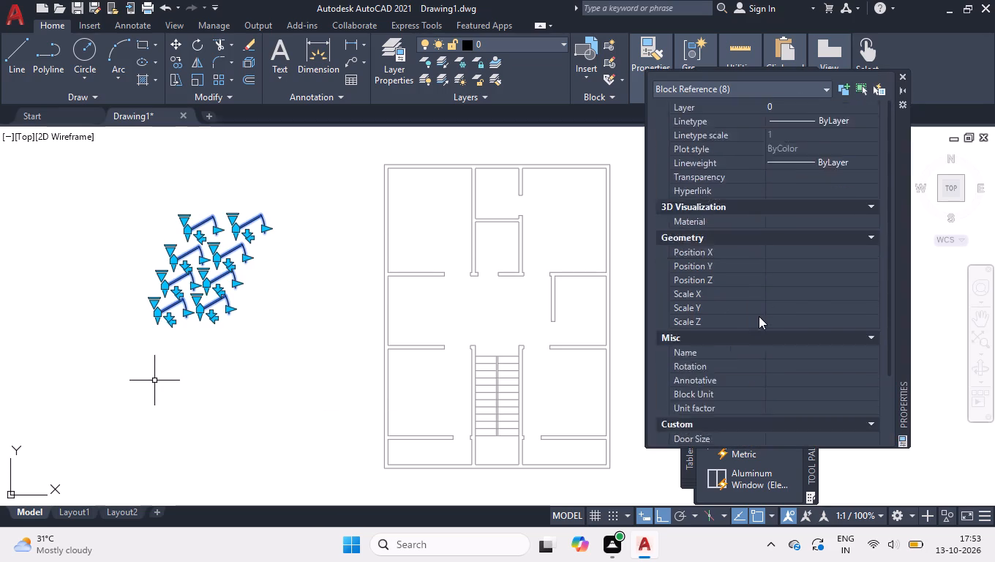
pyautogui.scroll(-20, 759, 316)
pyautogui.scroll(-20, 759, 316)
pyautogui.scroll(-20, 759, 316)
pyautogui.click(811, 427)
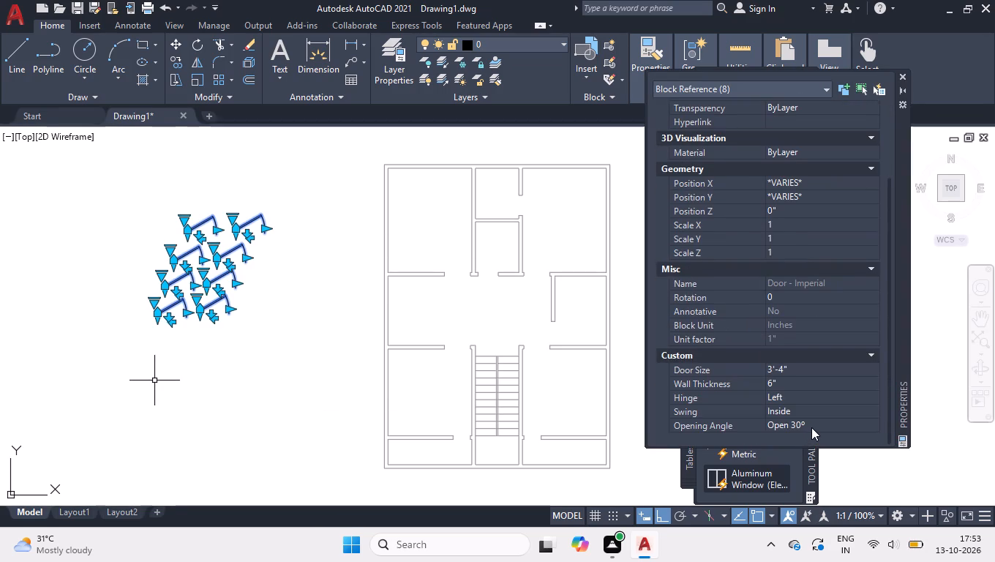
pyautogui.click(811, 427)
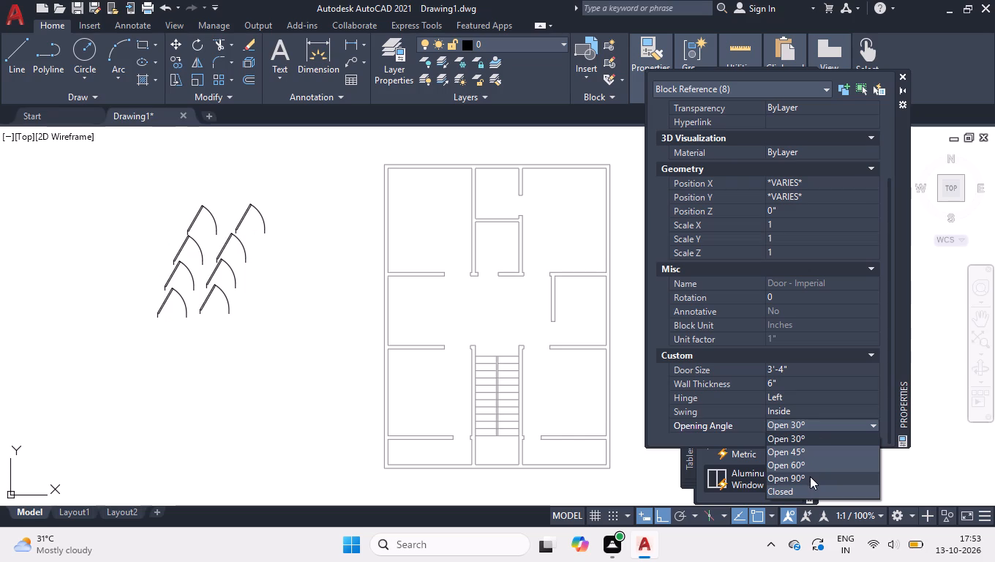
pyautogui.click(810, 472)
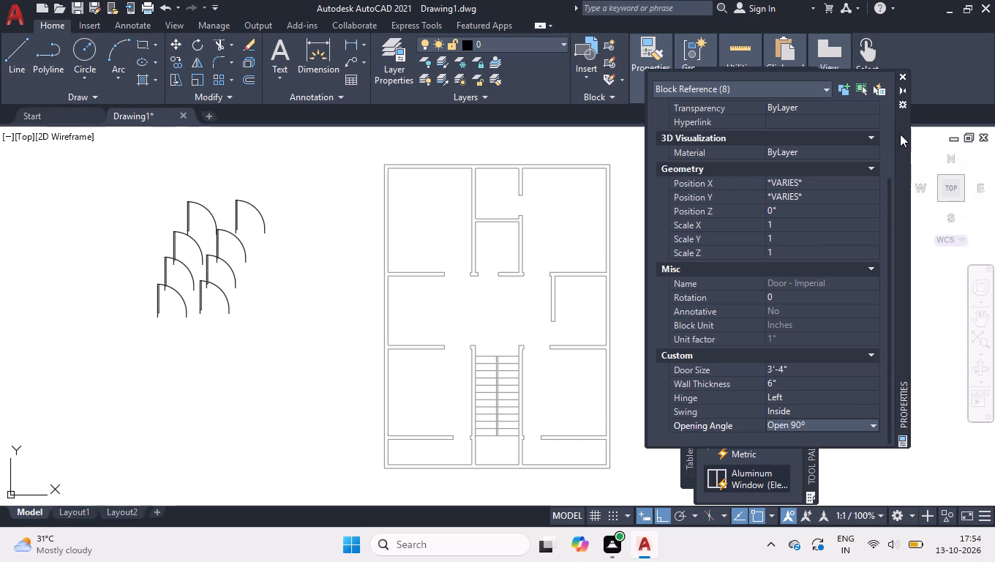
pyautogui.click(906, 74)
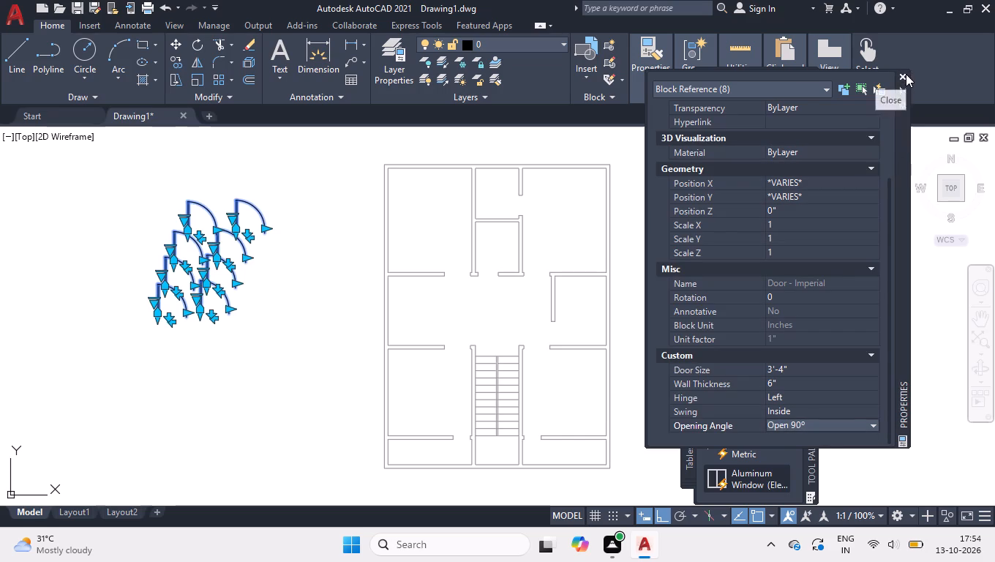
pyautogui.click(811, 75)
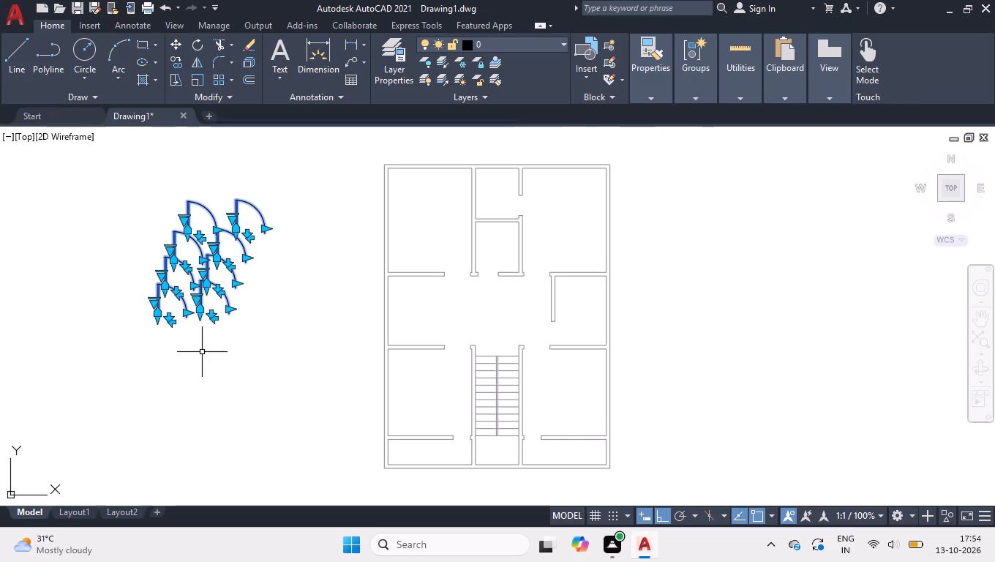
pyautogui.rightClick(202, 352)
pyautogui.click(277, 238)
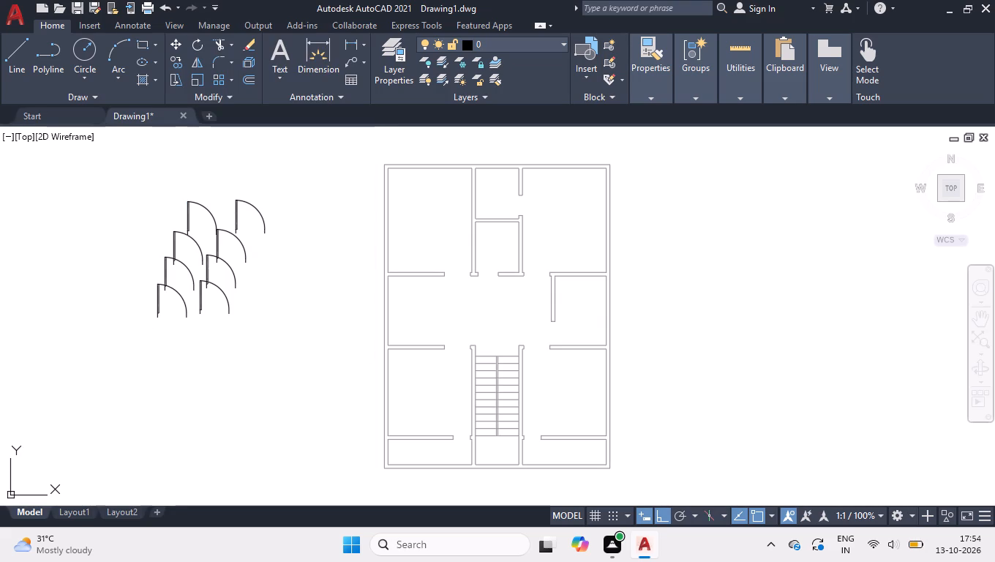
# Move the topmost door of the eastern column by its hinge-side endpoint into the door opening of the plan's north-east room.
pyautogui.click(264, 228)
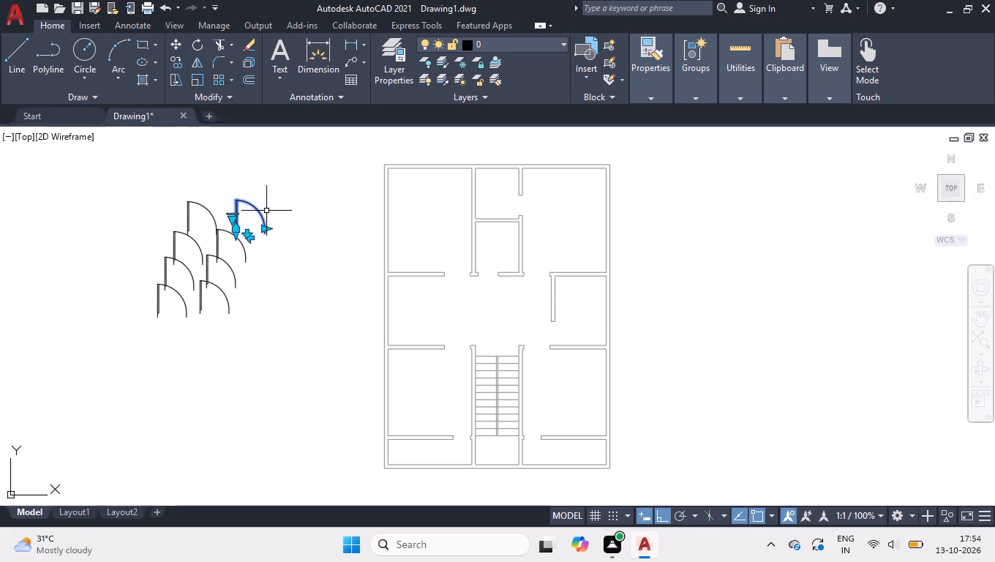
pyautogui.write('M')
pyautogui.press('space')
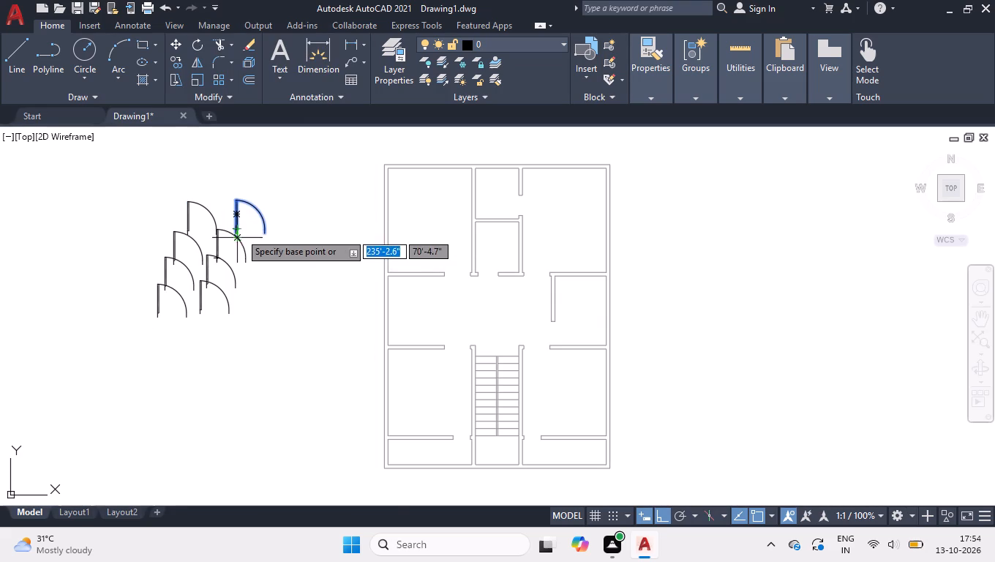
pyautogui.keyDown('ctrl'); pyautogui.scroll(3, 241, 225); pyautogui.keyUp('ctrl')
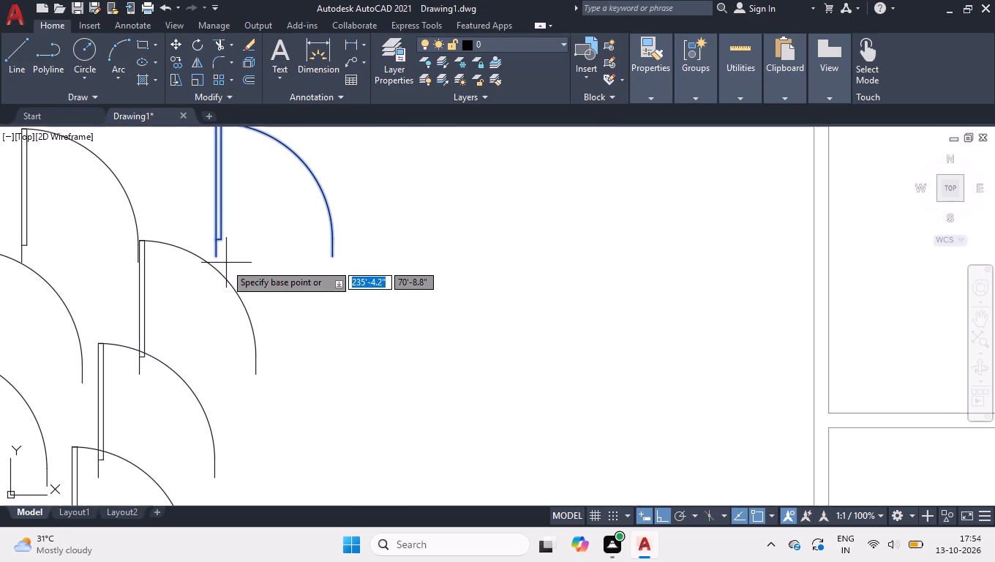
pyautogui.click(218, 258)
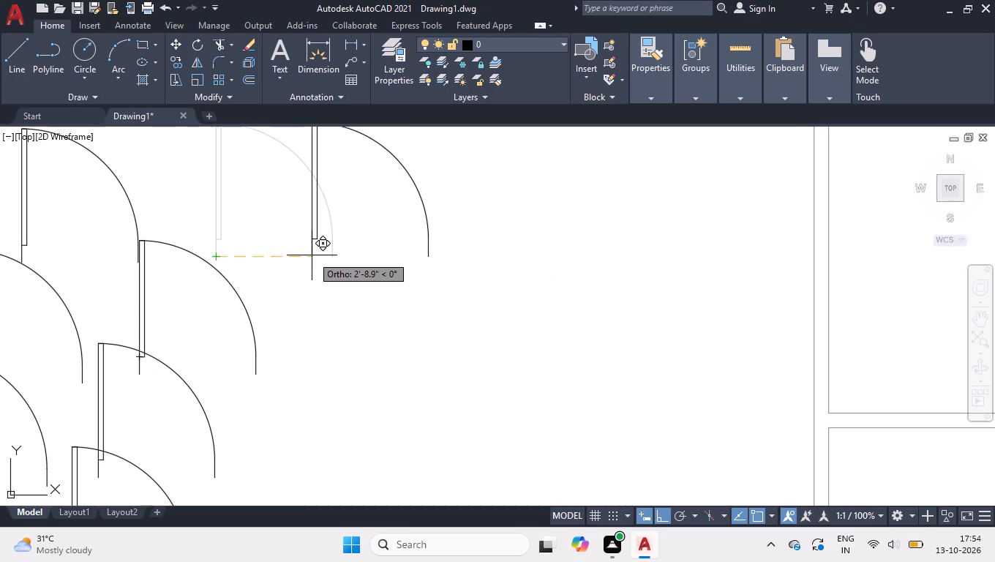
pyautogui.keyDown('ctrl'); pyautogui.scroll(-4, 312, 255); pyautogui.keyUp('ctrl')
pyautogui.keyDown('ctrl'); pyautogui.scroll(1, 514, 228); pyautogui.keyUp('ctrl')
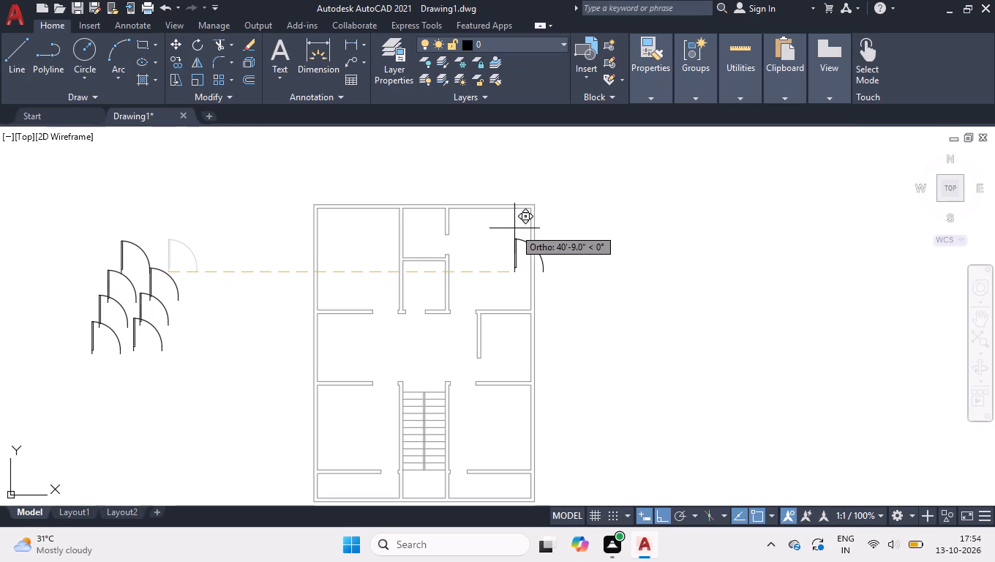
pyautogui.click(455, 317)
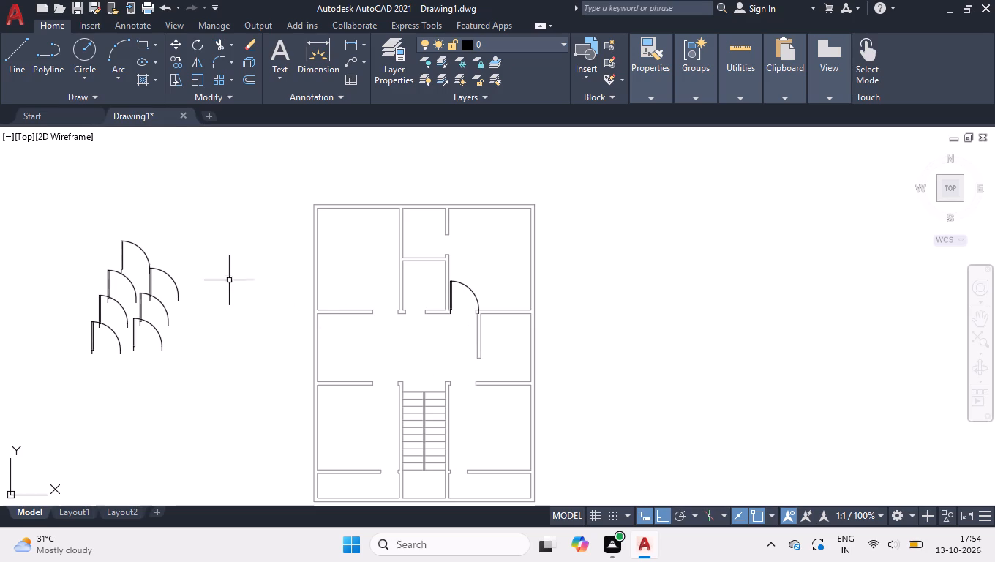
# Move the topmost remaining door of the eastern column by its hinge-side endpoint into the south opening of the small room north of the staircase.
pyautogui.click(175, 280)
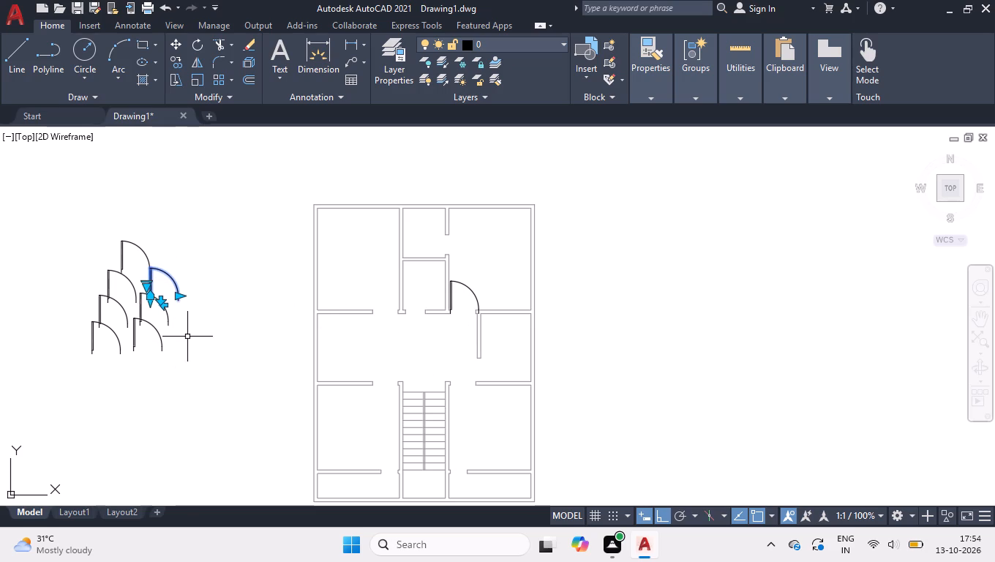
pyautogui.press('space')
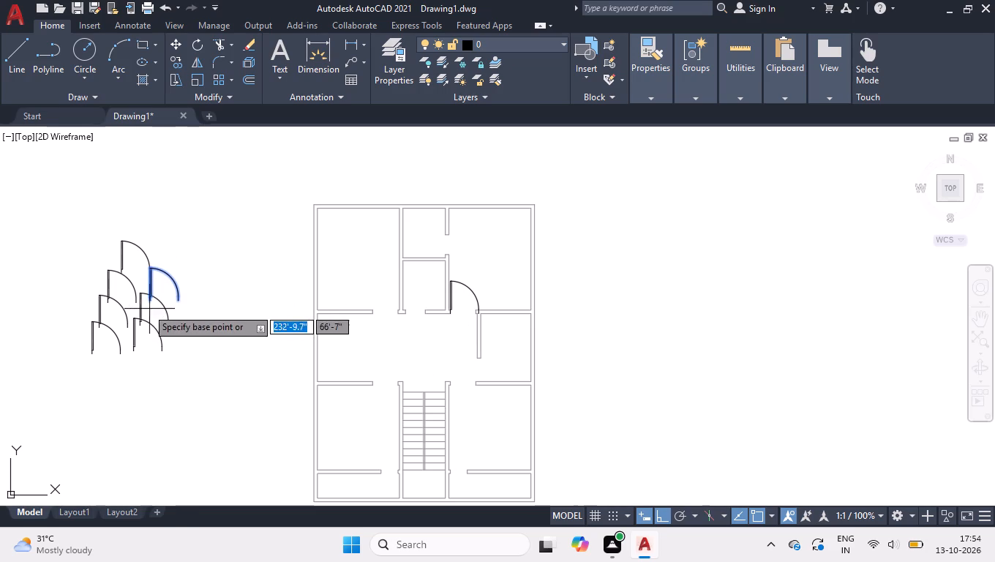
pyautogui.click(151, 301)
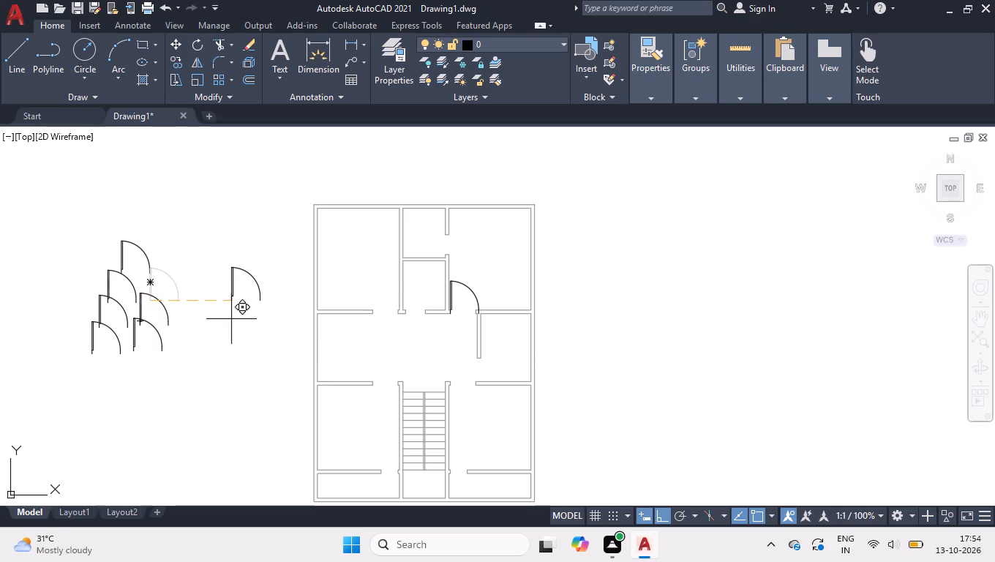
pyautogui.click(407, 315)
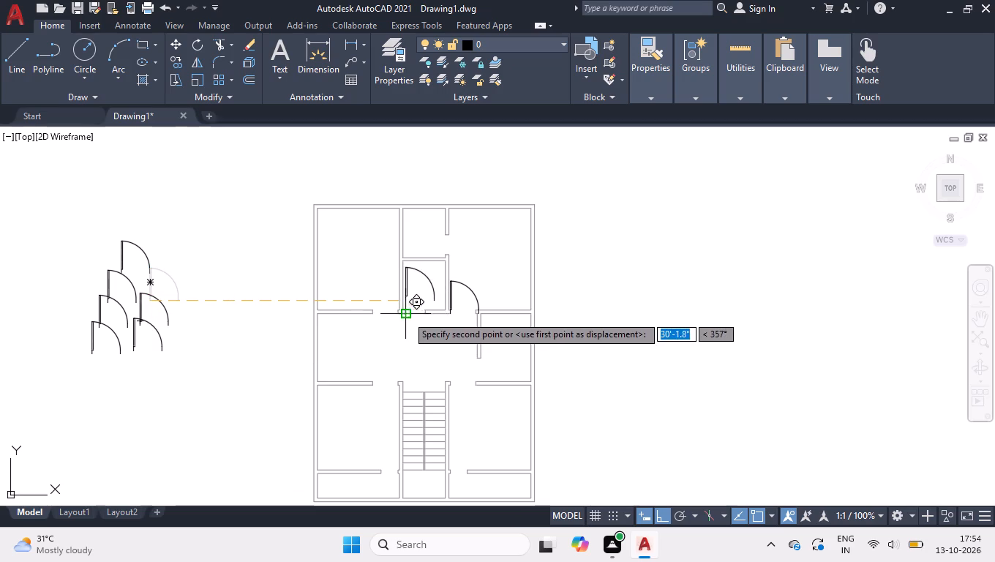
# Flip the topmost door of the western column to an east-side hinge and move it by its hinge endpoint into the north-west room's door opening.
pyautogui.click(143, 250)
pyautogui.click(135, 280)
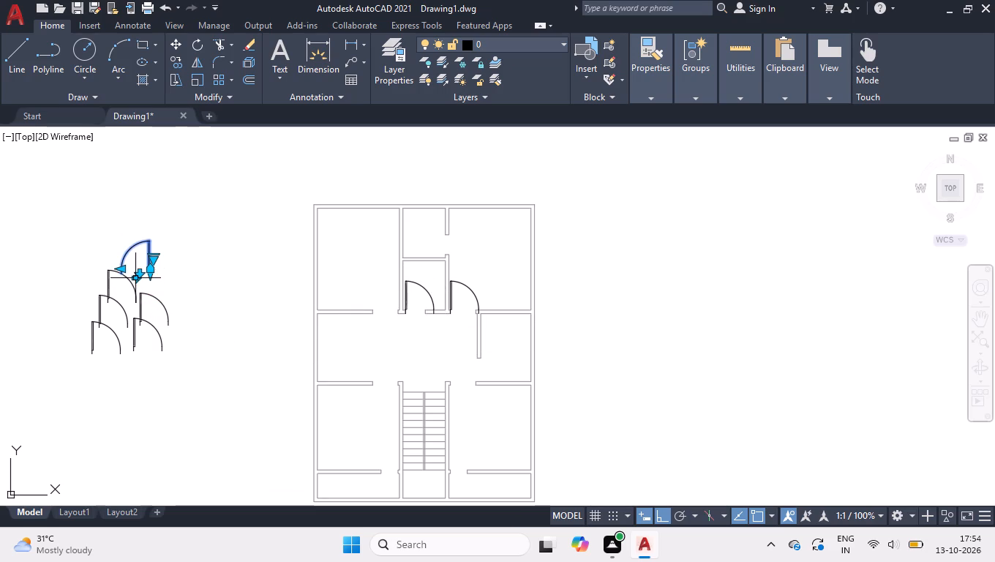
pyautogui.press('space')
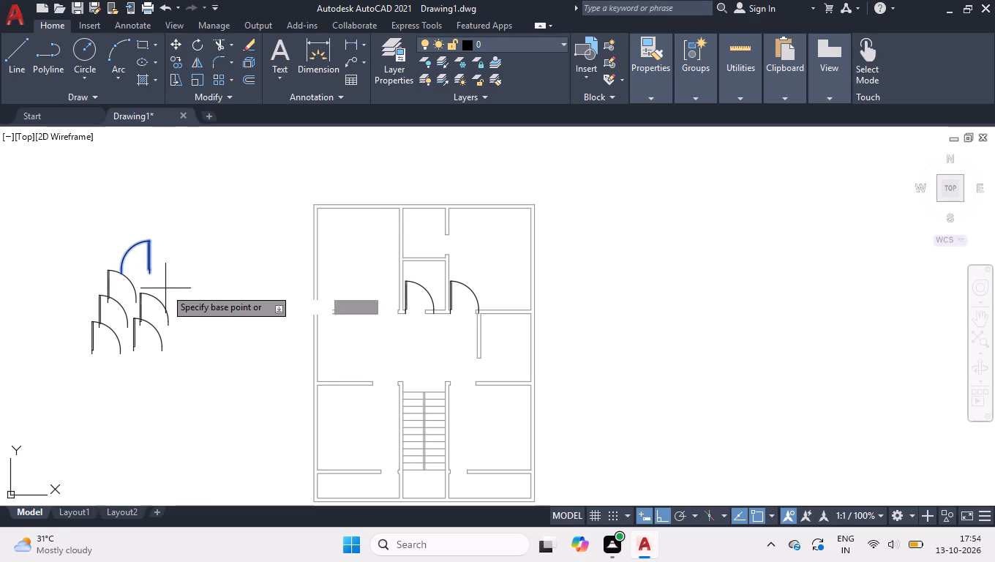
pyautogui.click(151, 274)
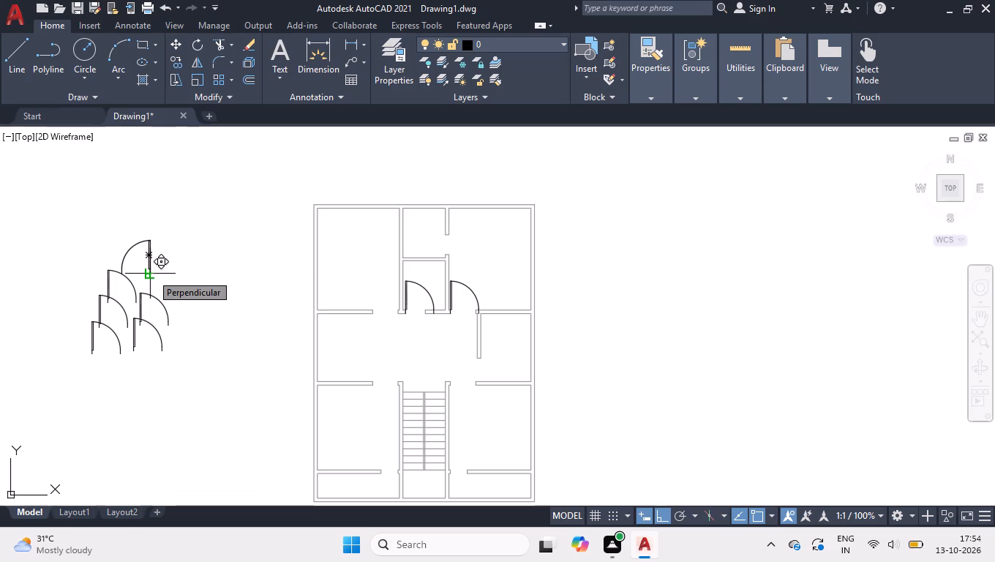
pyautogui.click(151, 274)
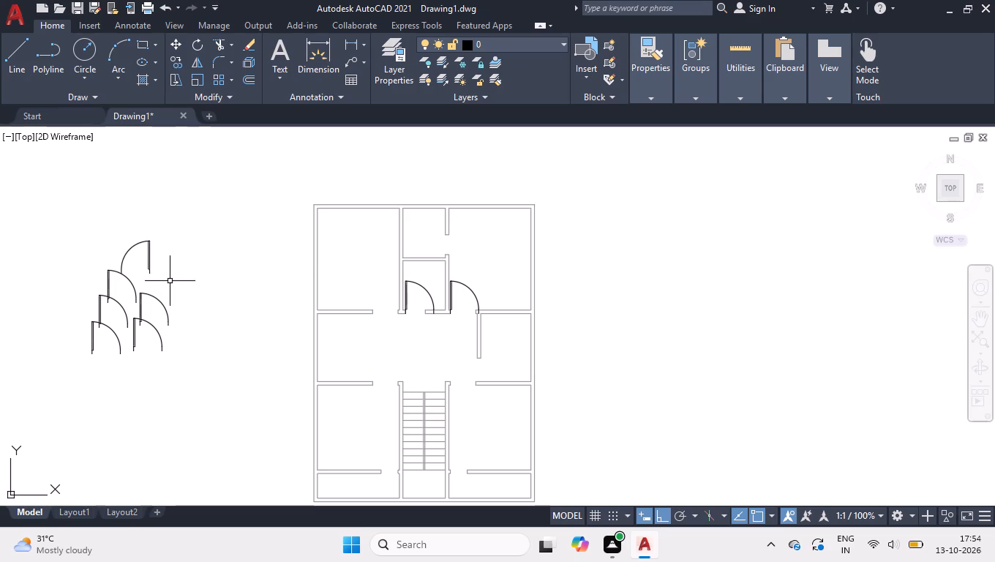
pyautogui.click(151, 268)
pyautogui.press('space')
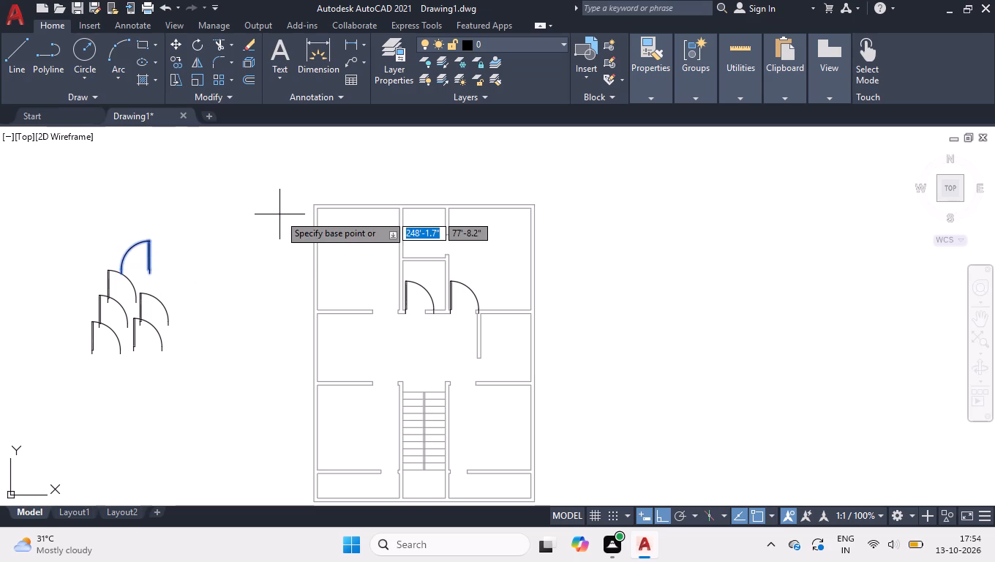
pyautogui.click(147, 275)
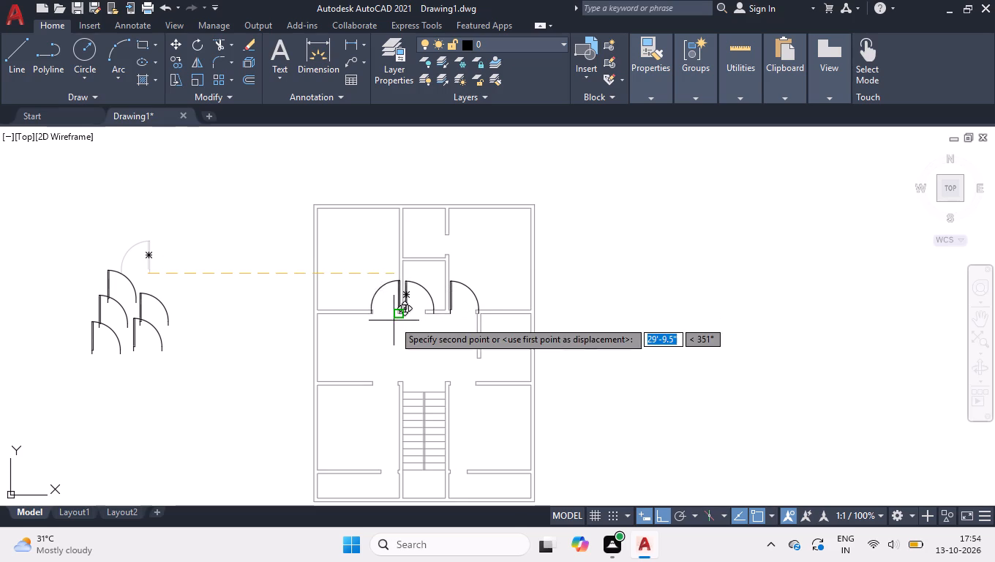
pyautogui.click(394, 321)
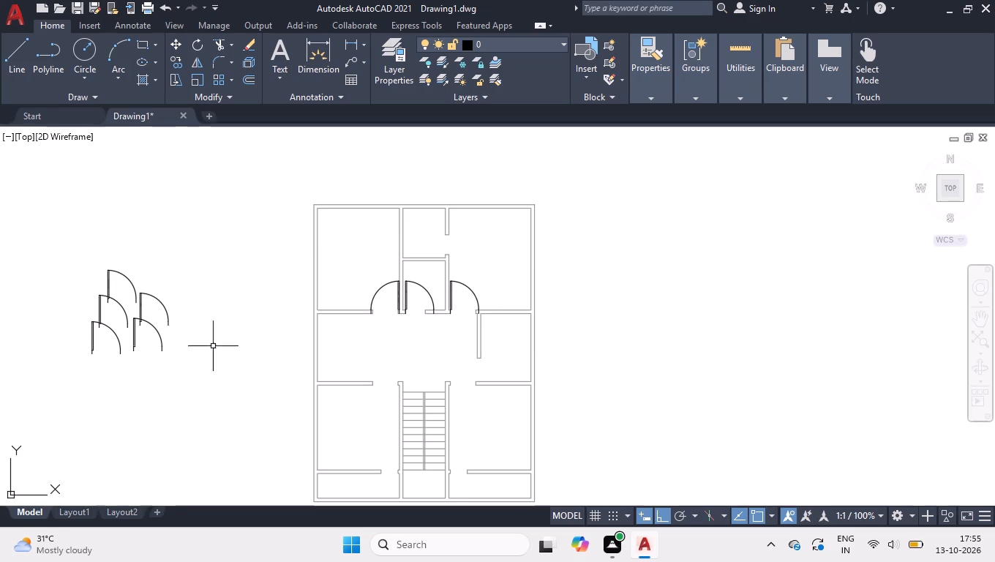
# Flip the upper door of the eastern column to swing south and move it by its hinge endpoint into the north opening of the room east of the staircase.
pyautogui.click(164, 307)
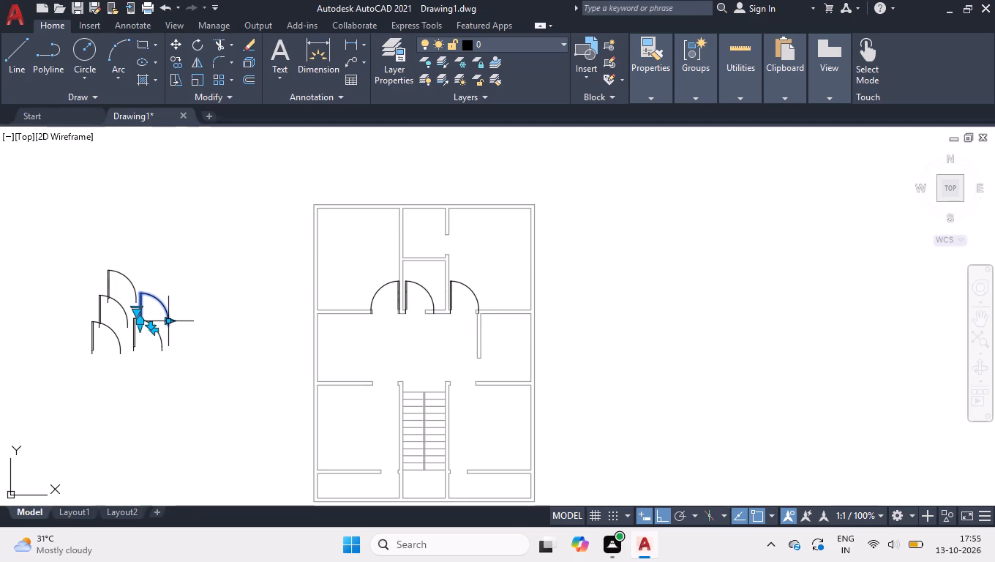
pyautogui.click(149, 326)
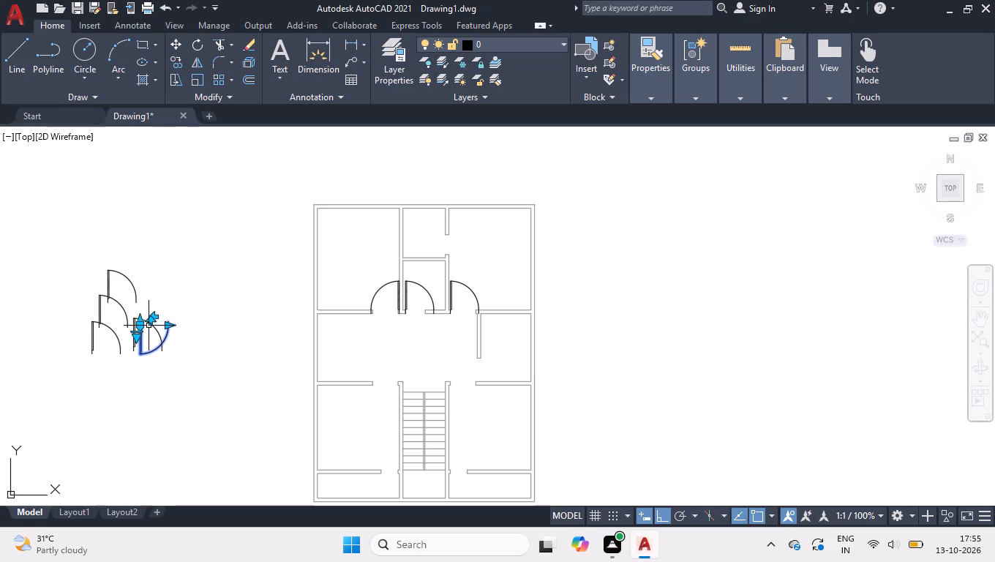
pyautogui.press('space')
pyautogui.keyDown('ctrl'); pyautogui.scroll(2, 132, 322); pyautogui.keyUp('ctrl')
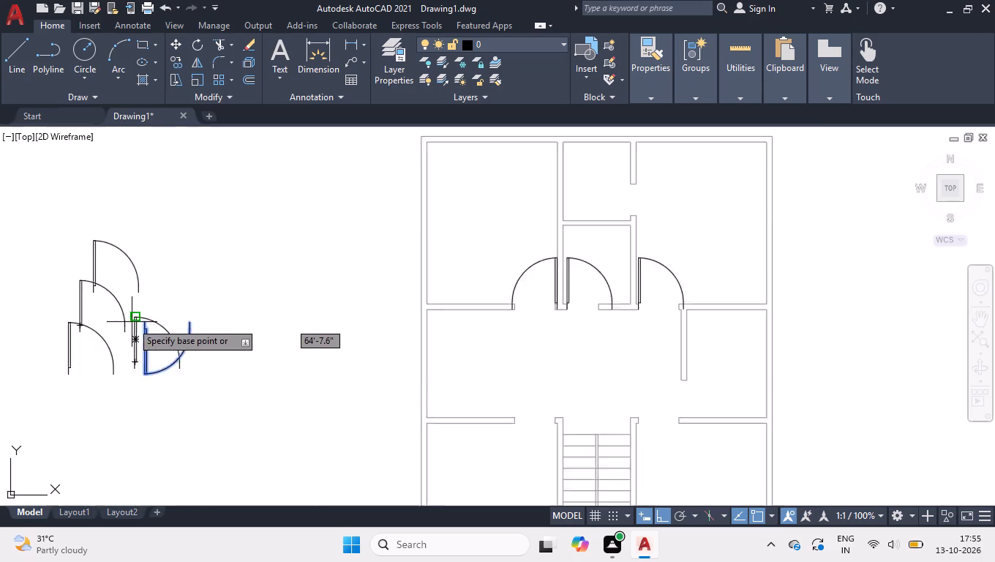
pyautogui.keyDown('ctrl'); pyautogui.scroll(2, 132, 322); pyautogui.keyUp('ctrl')
pyautogui.click(181, 328)
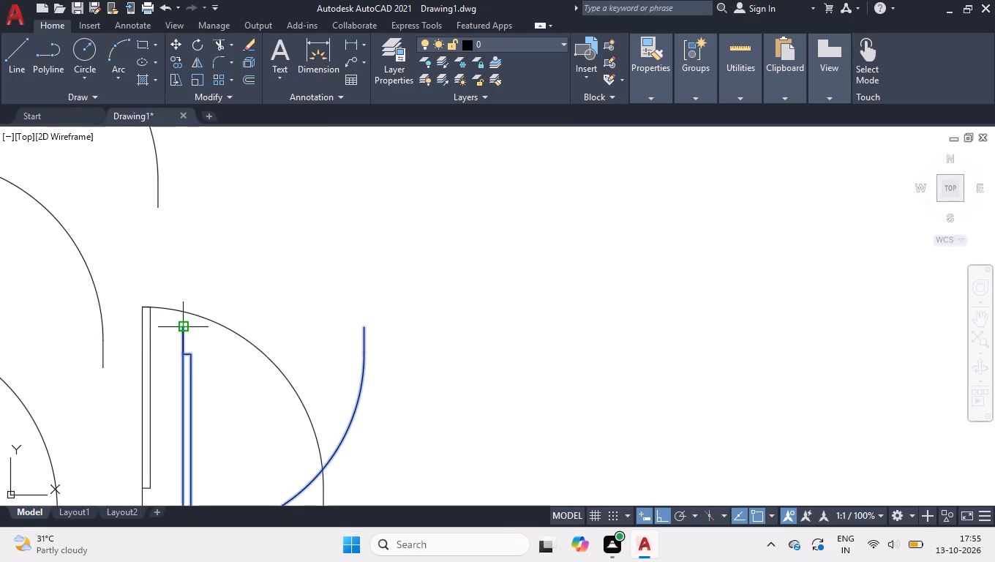
pyautogui.keyDown('ctrl'); pyautogui.scroll(-5, 320, 298); pyautogui.keyUp('ctrl')
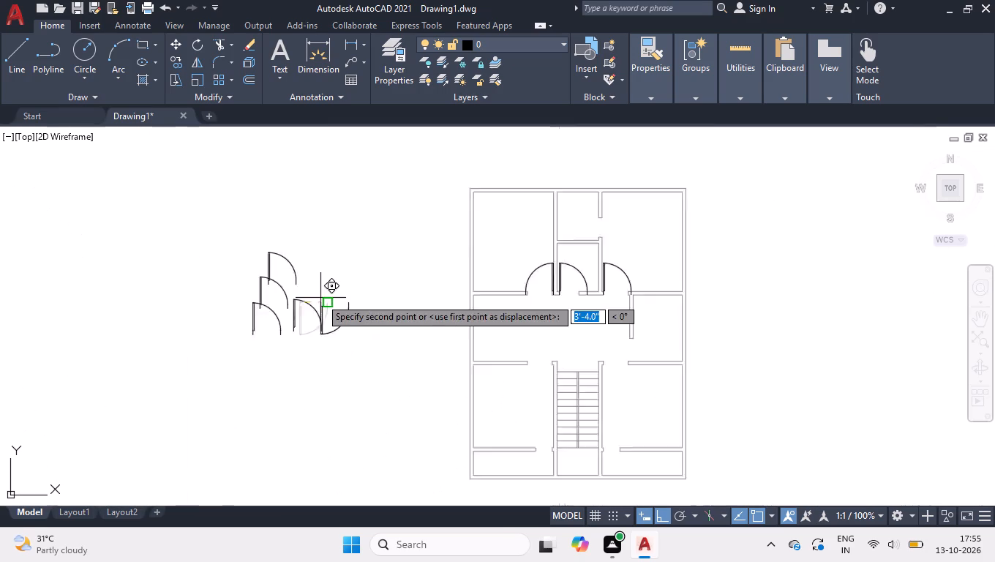
pyautogui.keyDown('ctrl'); pyautogui.scroll(1, 502, 329); pyautogui.keyUp('ctrl')
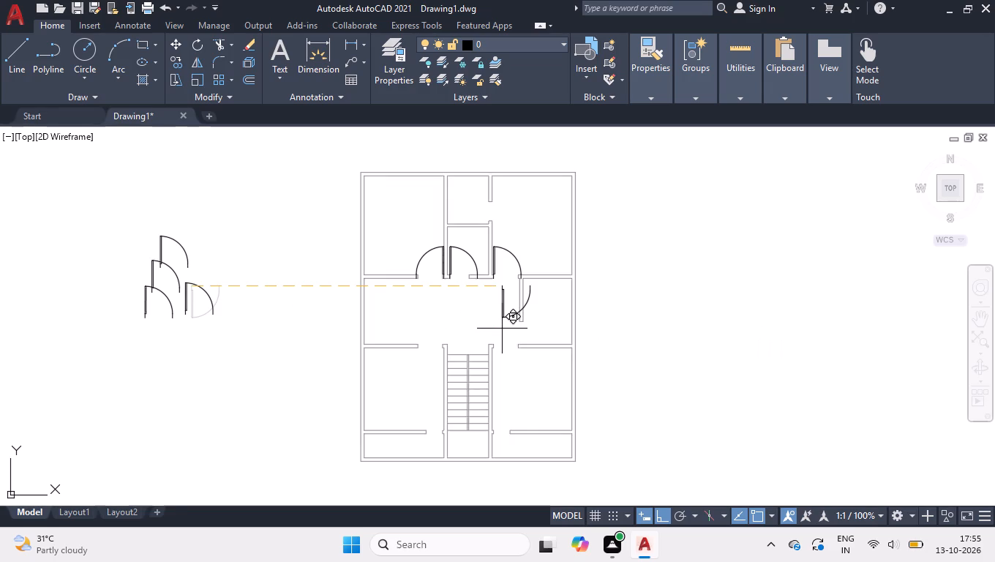
pyautogui.click(497, 345)
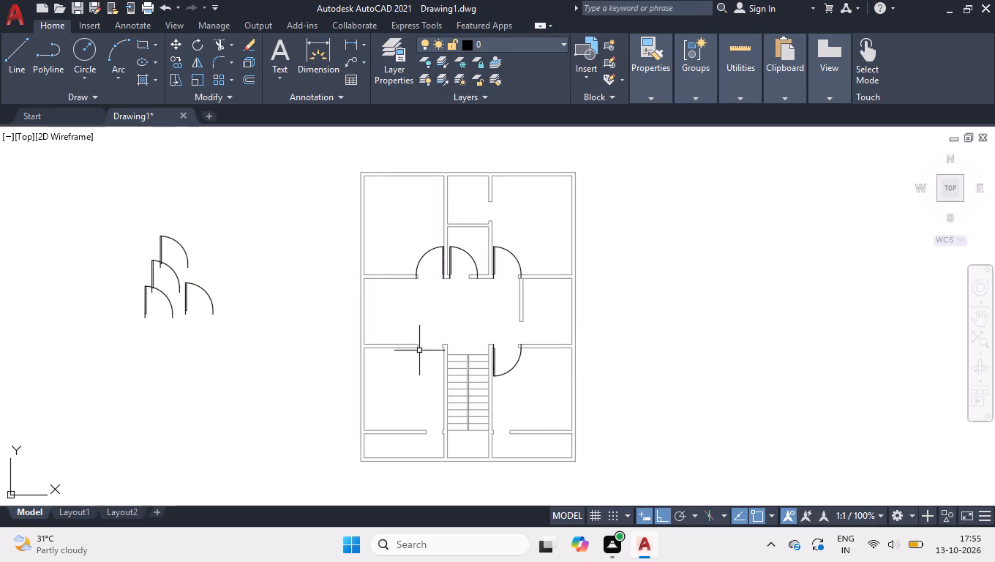
# Flip the last eastern-column door to swing south and move it by its hinge endpoint into the south opening of the room east of the staircase.
pyautogui.click(225, 299)
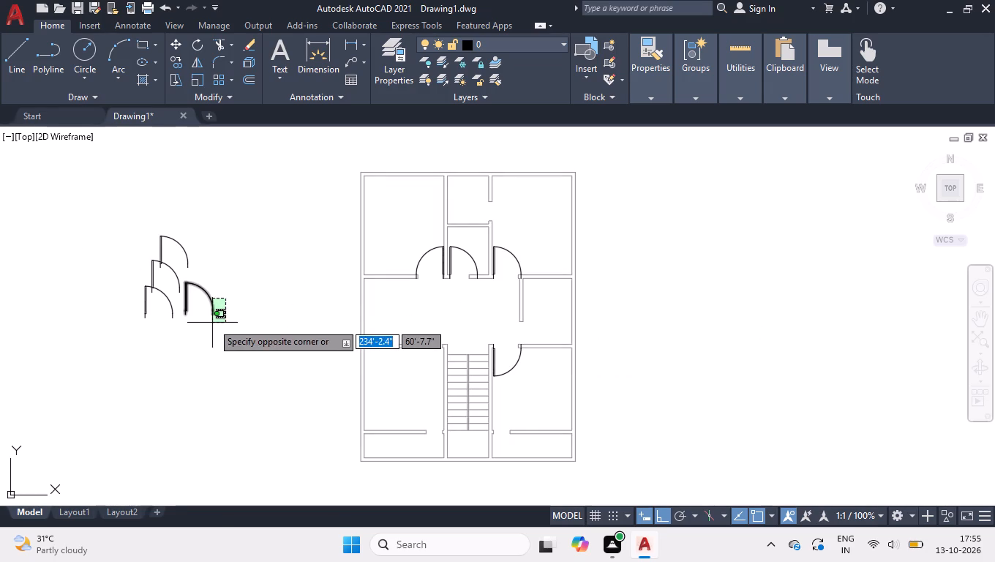
pyautogui.click(209, 323)
pyautogui.click(197, 311)
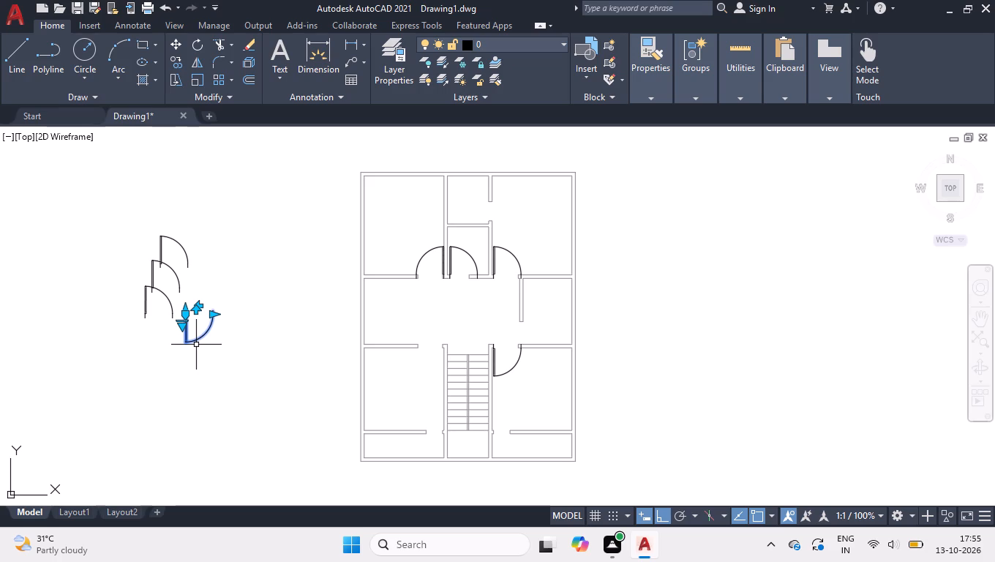
pyautogui.press('space')
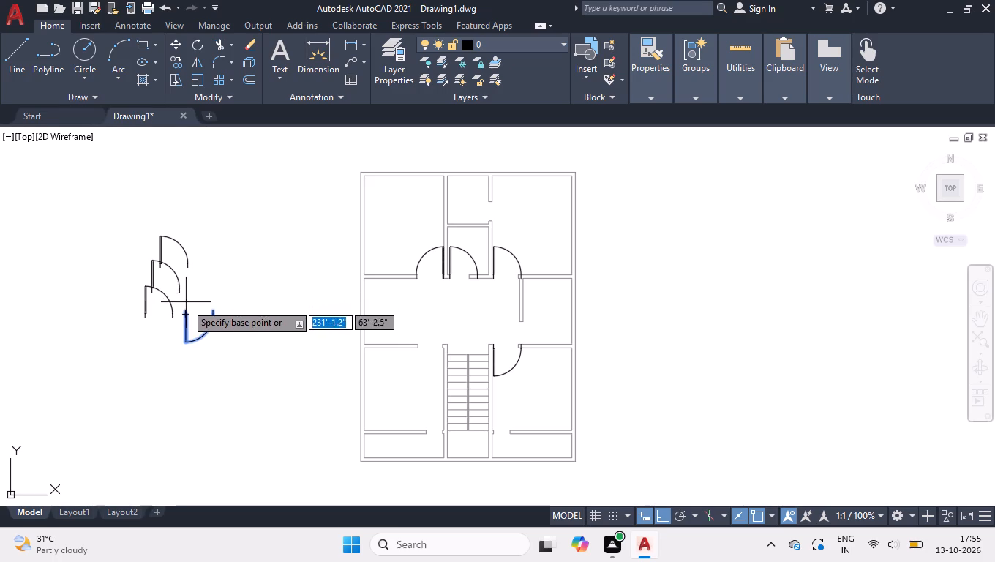
pyautogui.click(184, 308)
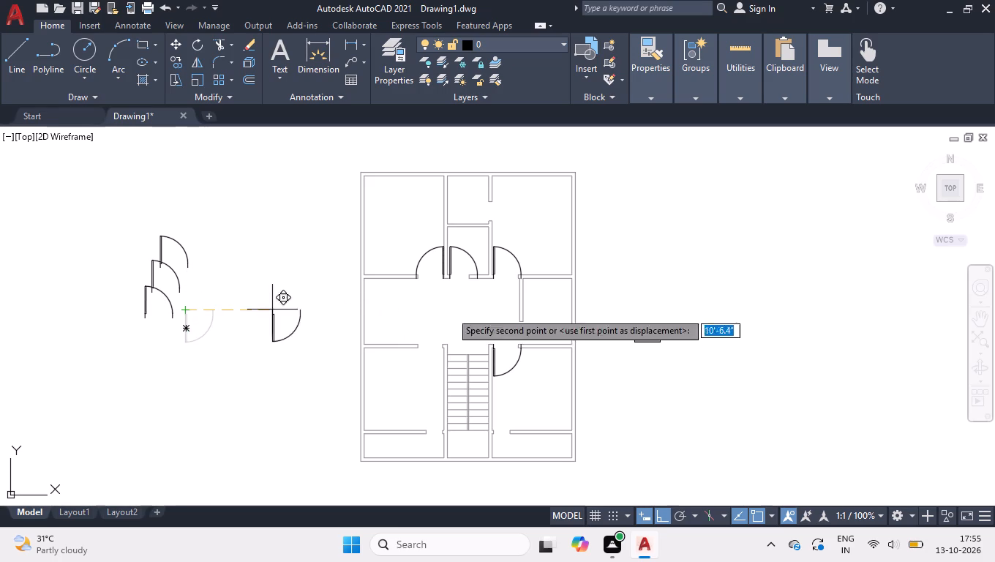
pyautogui.click(495, 428)
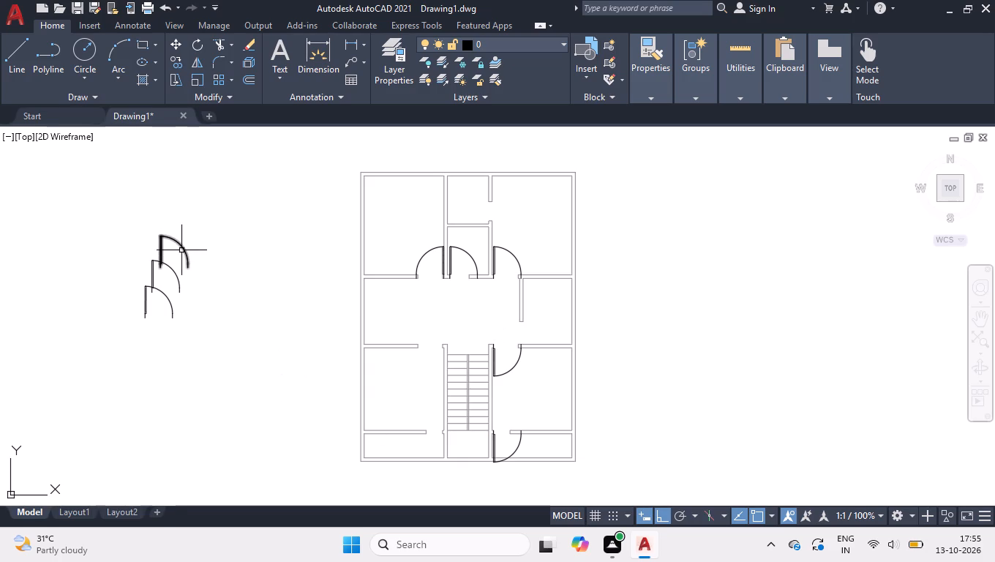
# Flip the topmost remaining door to an east-side hinge and southward swing, and move it into the north opening of the room west of the staircase.
pyautogui.click(190, 231)
pyautogui.click(179, 250)
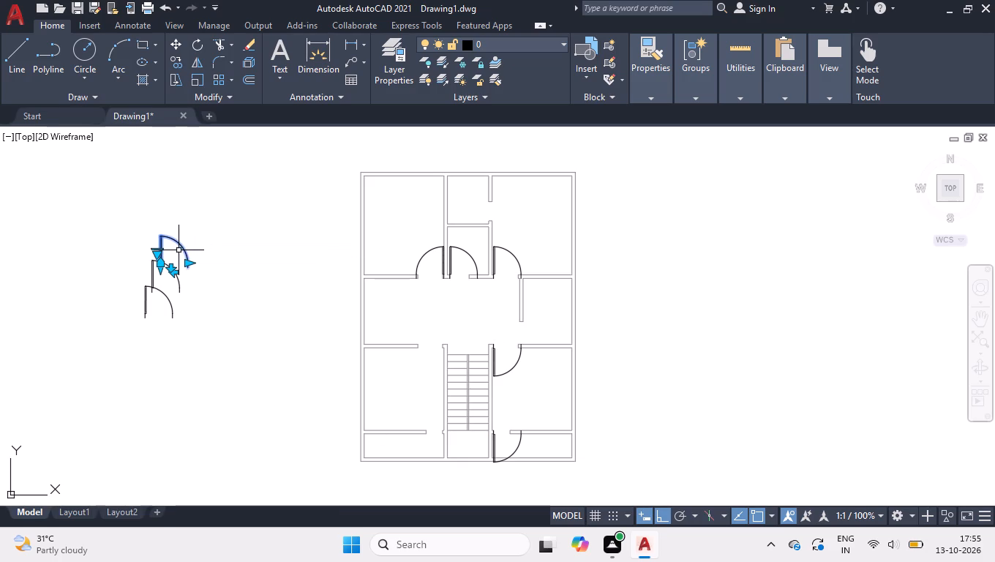
pyautogui.click(171, 265)
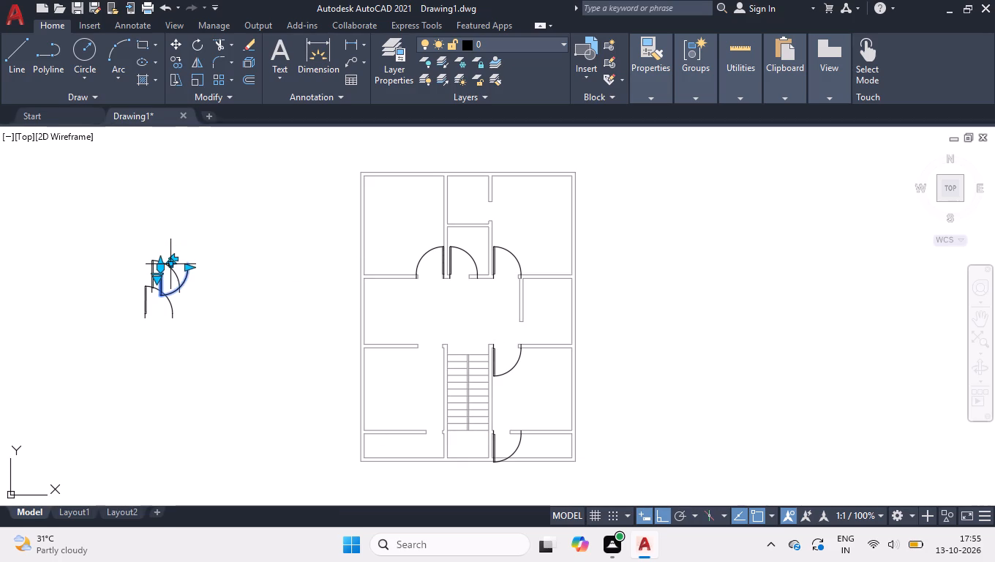
pyautogui.click(173, 258)
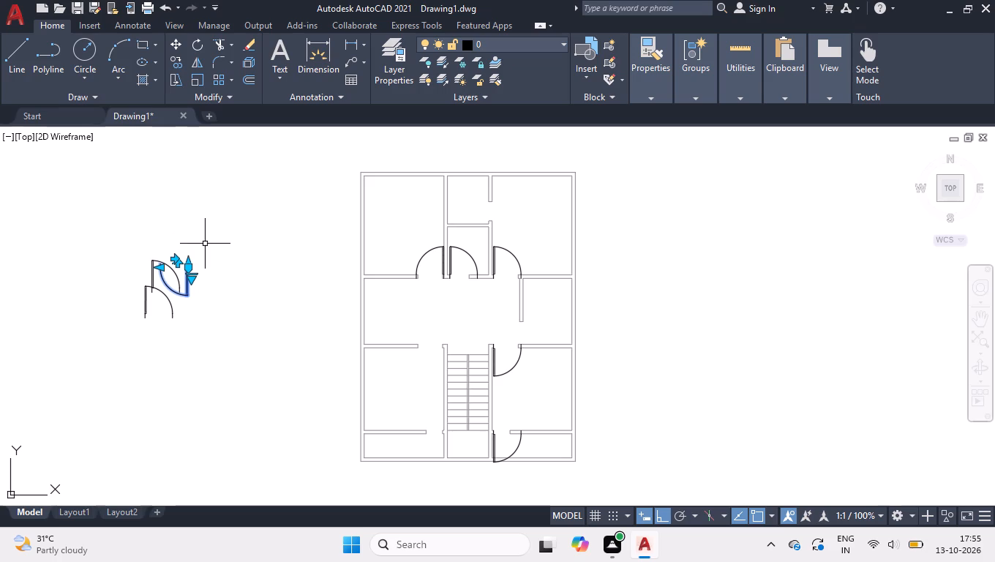
pyautogui.press('space')
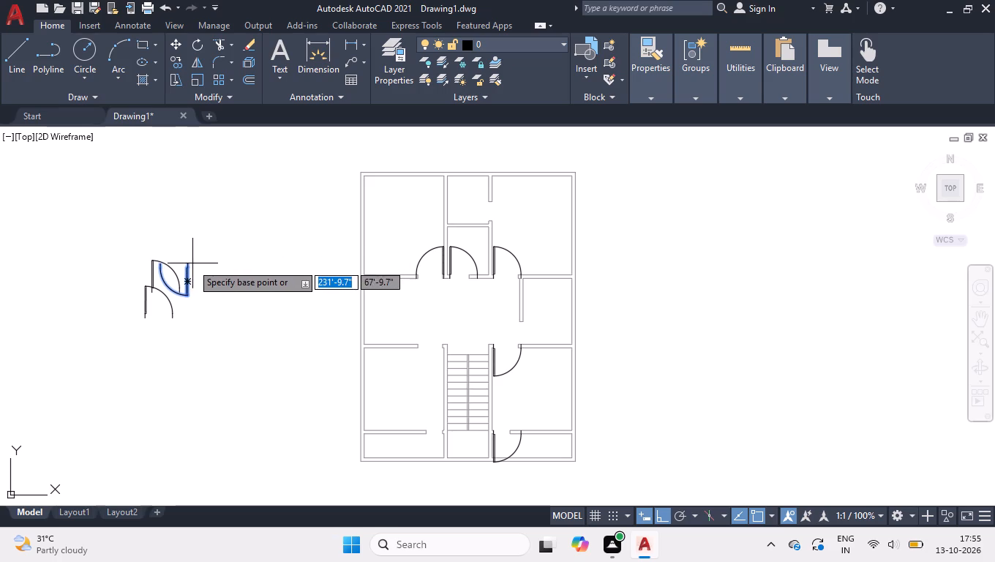
pyautogui.click(187, 263)
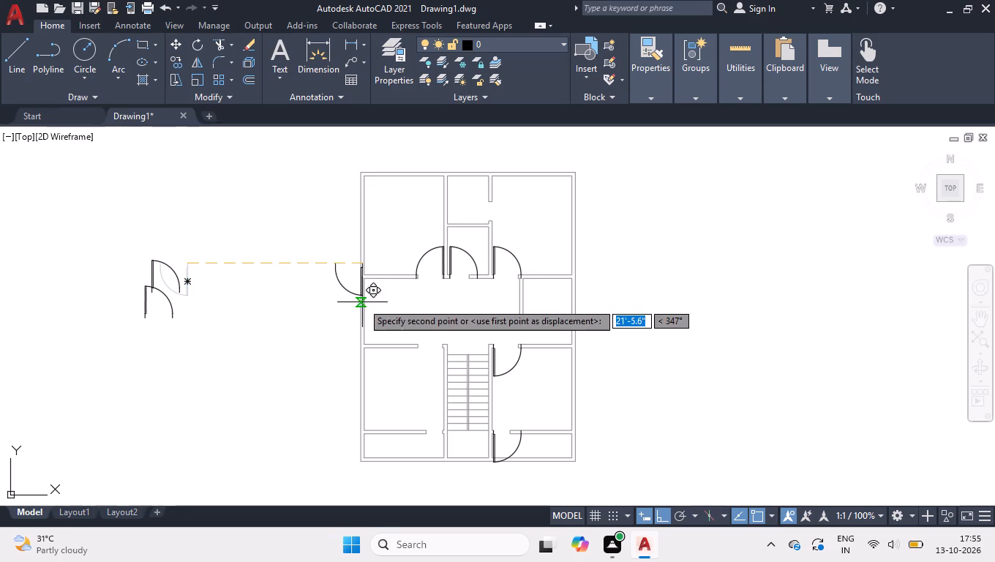
pyautogui.click(443, 340)
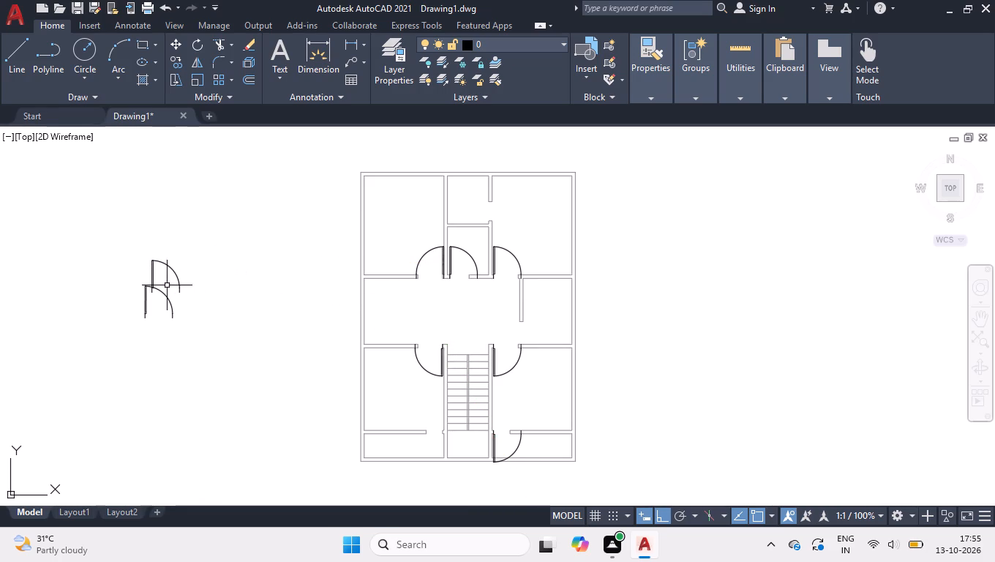
# Flip the lower of the two remaining loose doors both ways, giving it an east-side hinge and a southward swing.
pyautogui.moveTo(167, 285); pyautogui.dragTo(157, 314)
pyautogui.click(157, 314)
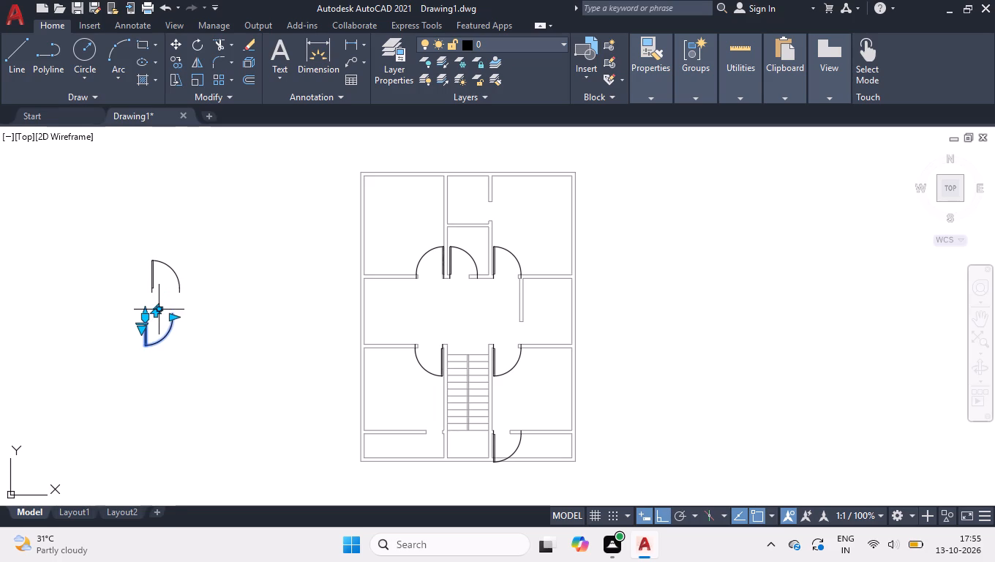
pyautogui.click(159, 309)
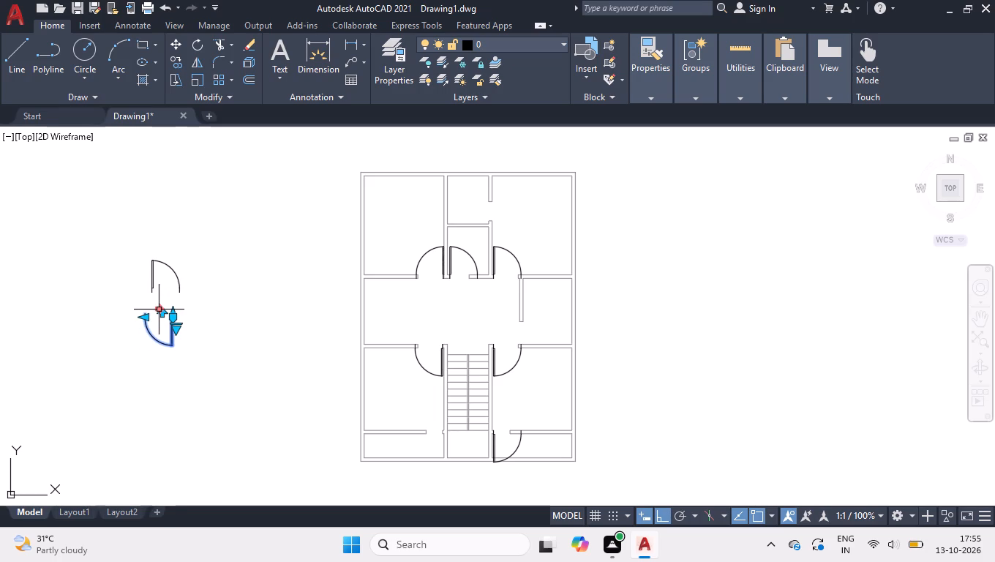
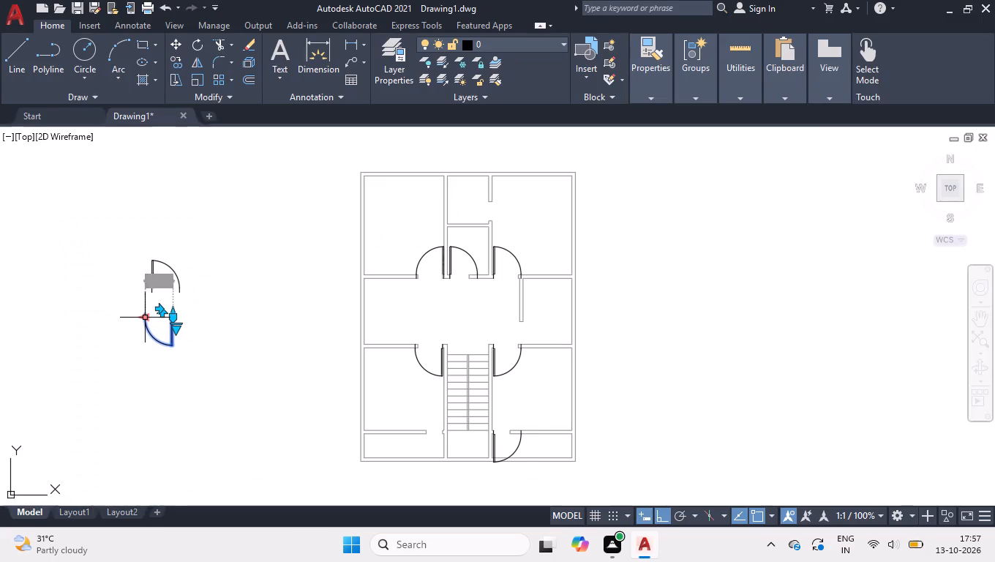
# Move the flipped door by its hinge endpoint into the south opening of the room west of the staircase.
pyautogui.press('m')
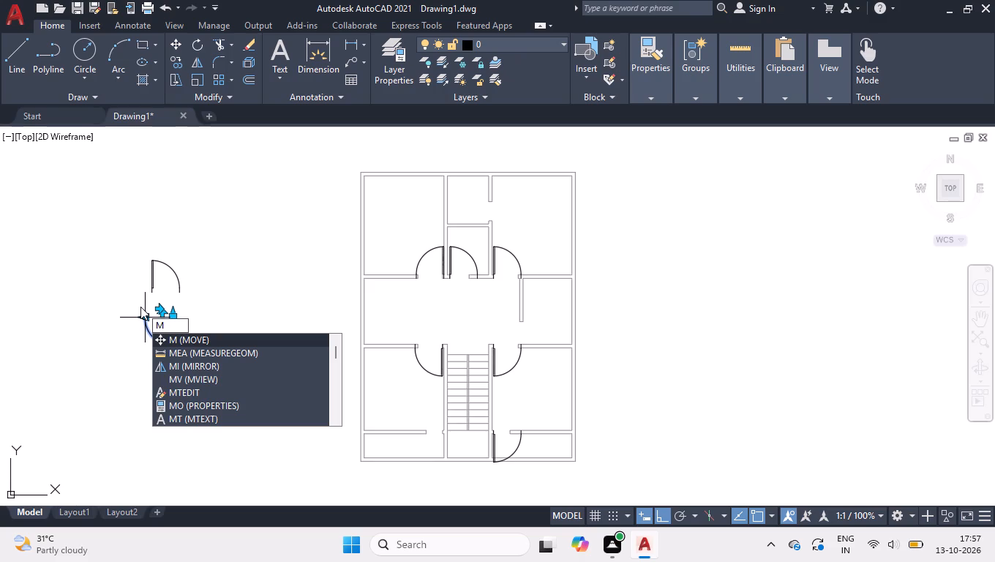
pyautogui.press('Return')
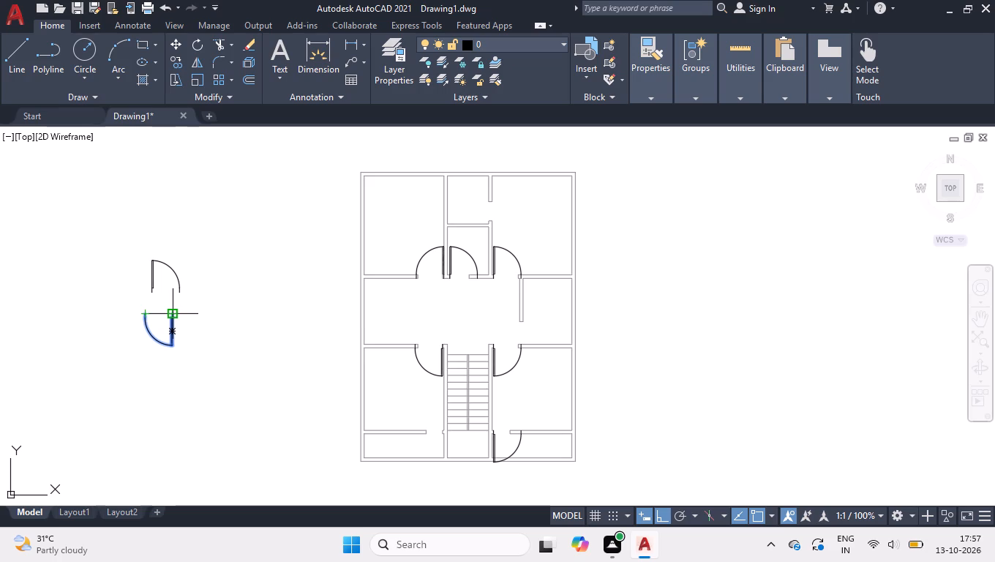
pyautogui.click(173, 312)
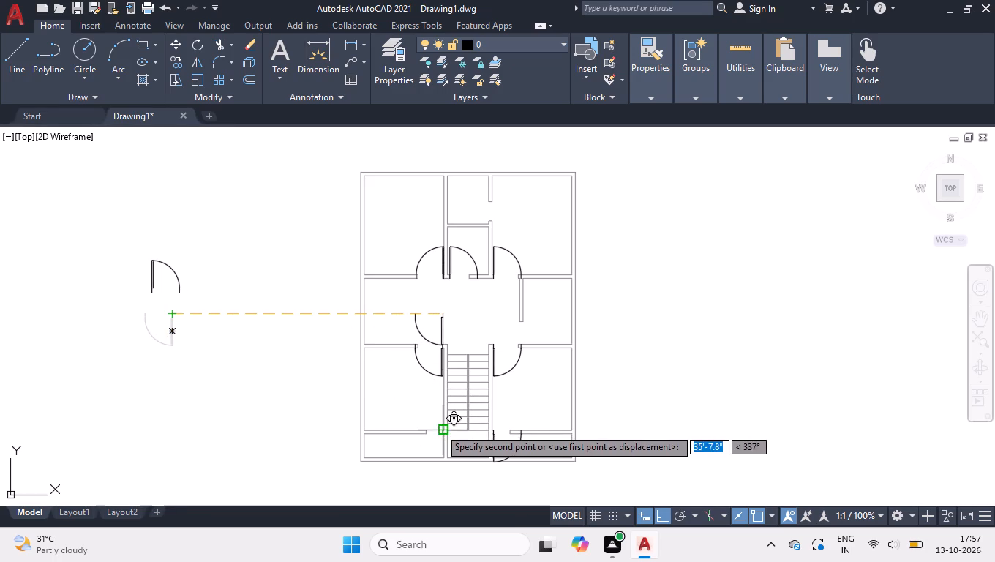
pyautogui.click(440, 428)
# Rotate the last loose door 90° counterclockwise about its hinge endpoint.
pyautogui.click(192, 217)
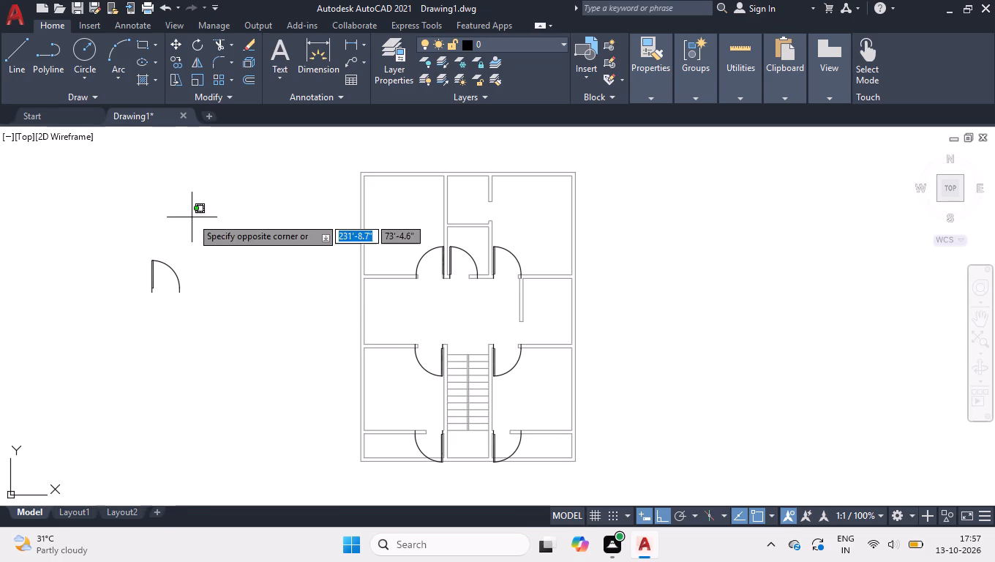
pyautogui.click(129, 340)
pyautogui.write('RO')
pyautogui.press('Return')
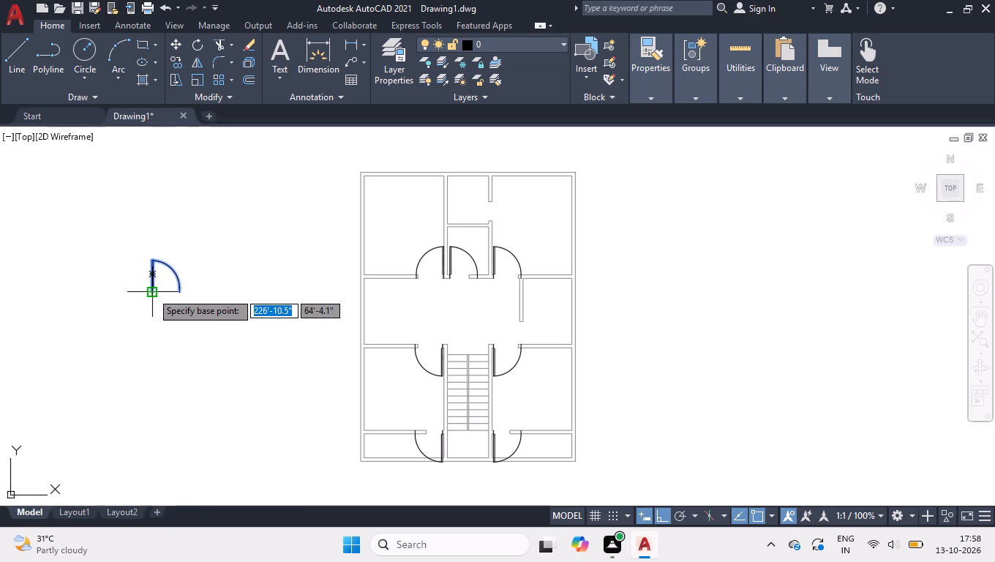
pyautogui.moveTo(151, 292); pyautogui.dragTo(208, 132)
pyautogui.click(208, 132)
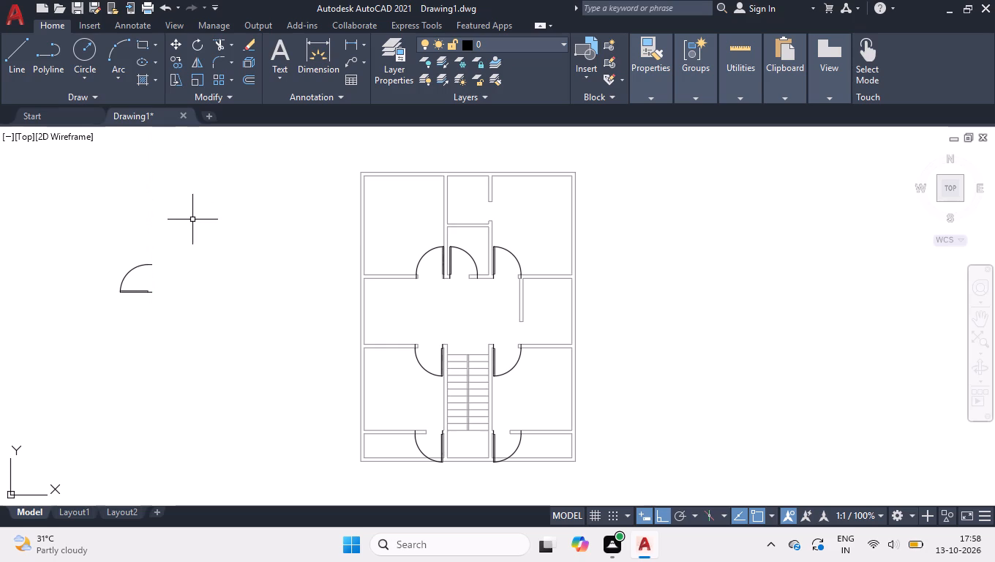
# Move the rotated door by its hinge endpoint into the east-wall opening of the small top-middle room.
pyautogui.click(192, 220)
pyautogui.click(105, 355)
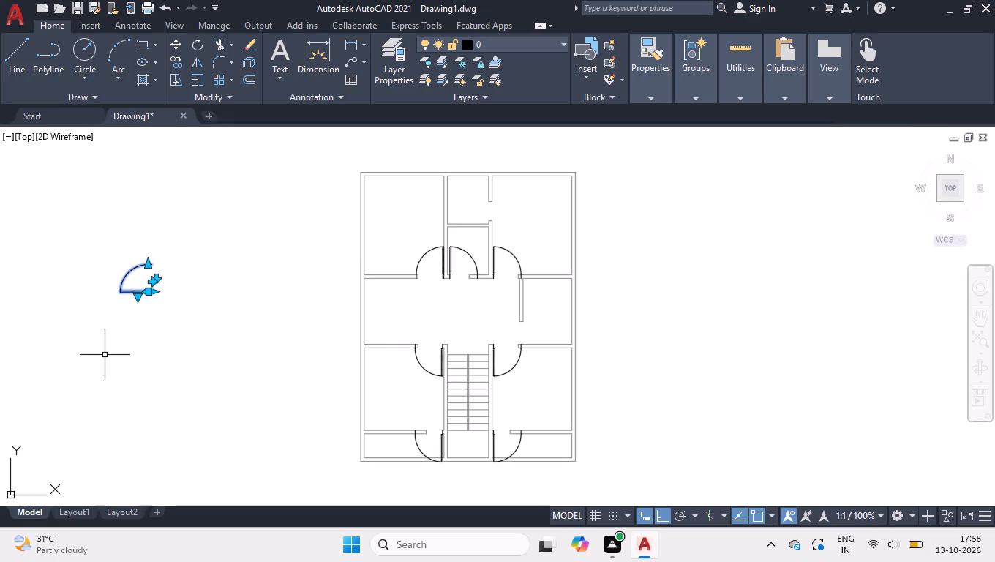
pyautogui.press('m')
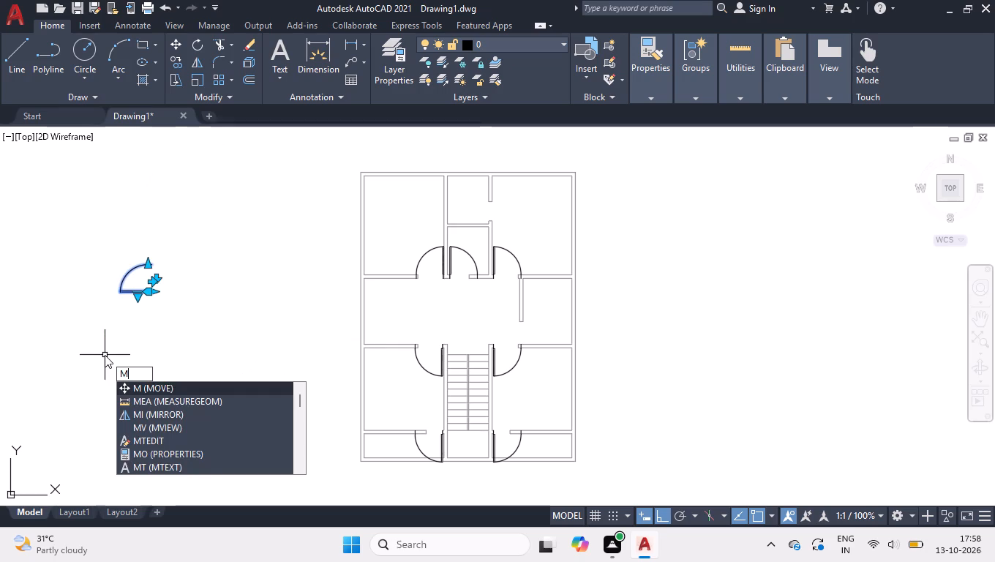
pyautogui.press('Return')
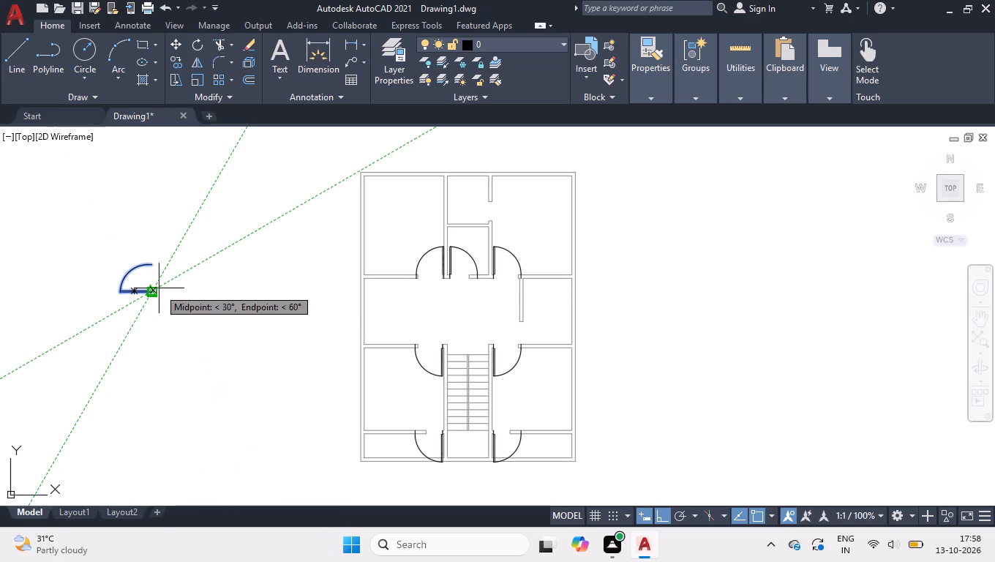
pyautogui.click(154, 293)
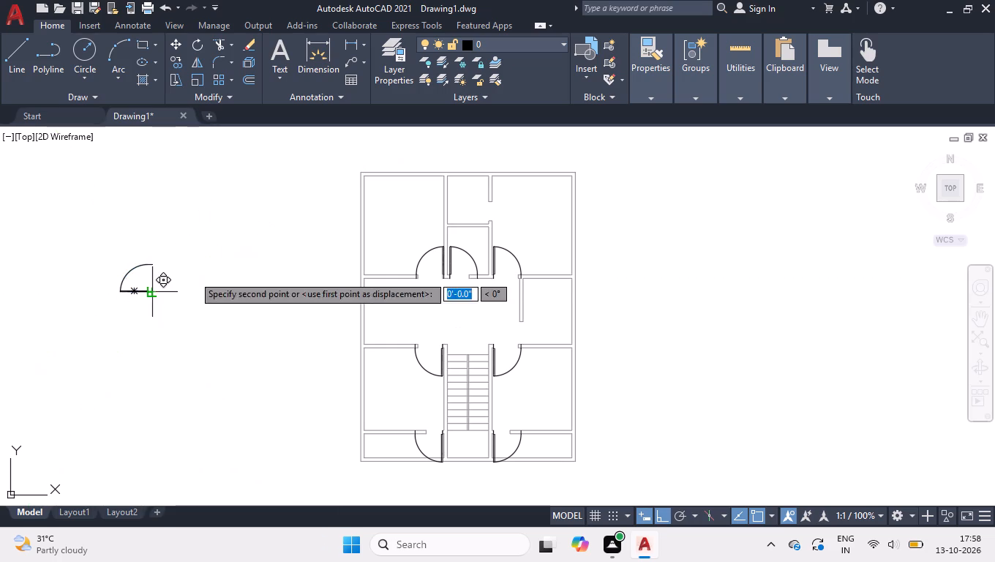
pyautogui.click(495, 218)
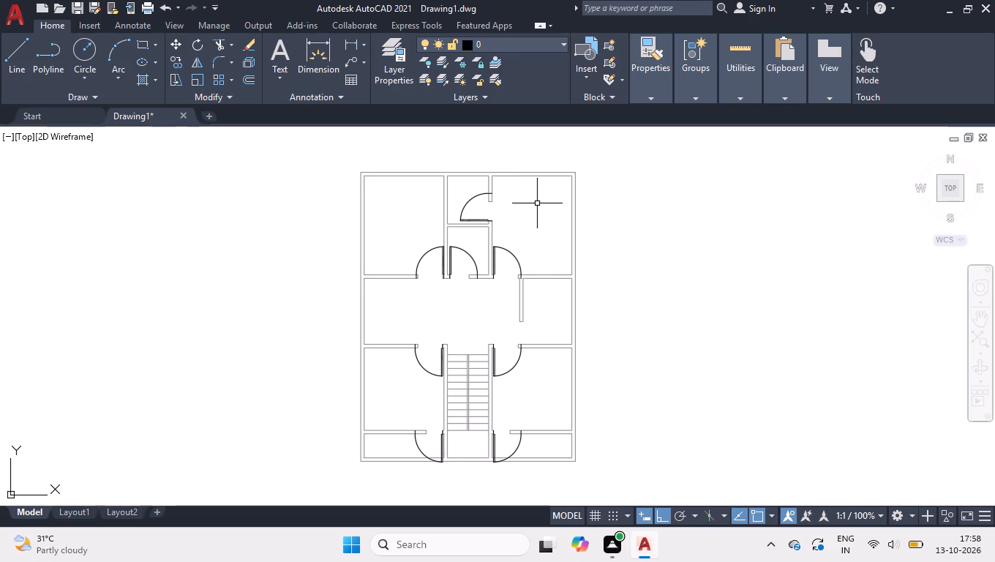
# Shorten the door in the small top-middle room's east wall to the north edge of its opening, and deselect it.
pyautogui.keyDown('ctrl'); pyautogui.scroll(3, 492, 203); pyautogui.keyUp('ctrl')
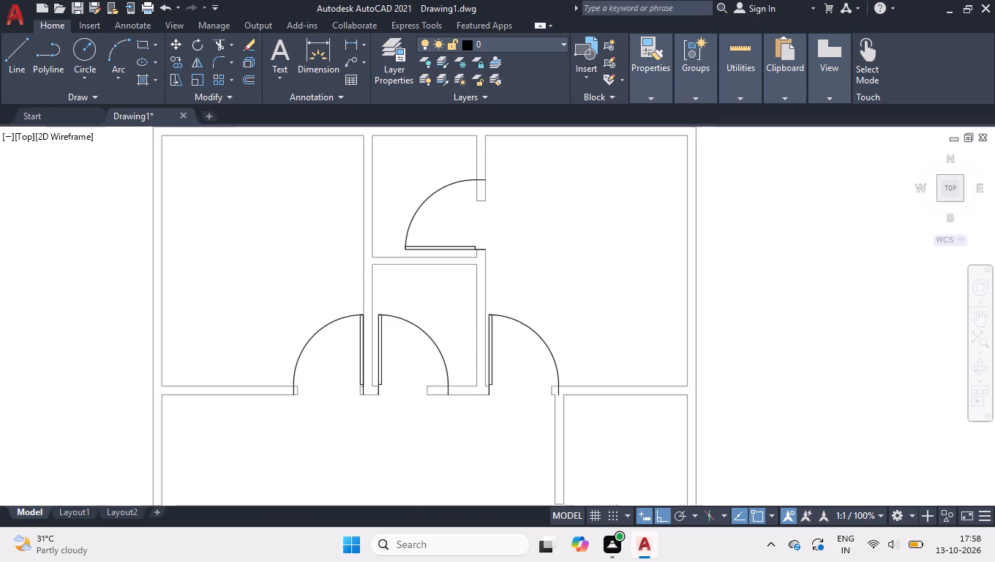
pyautogui.click(430, 203)
pyautogui.moveTo(400, 162); pyautogui.dragTo(421, 166)
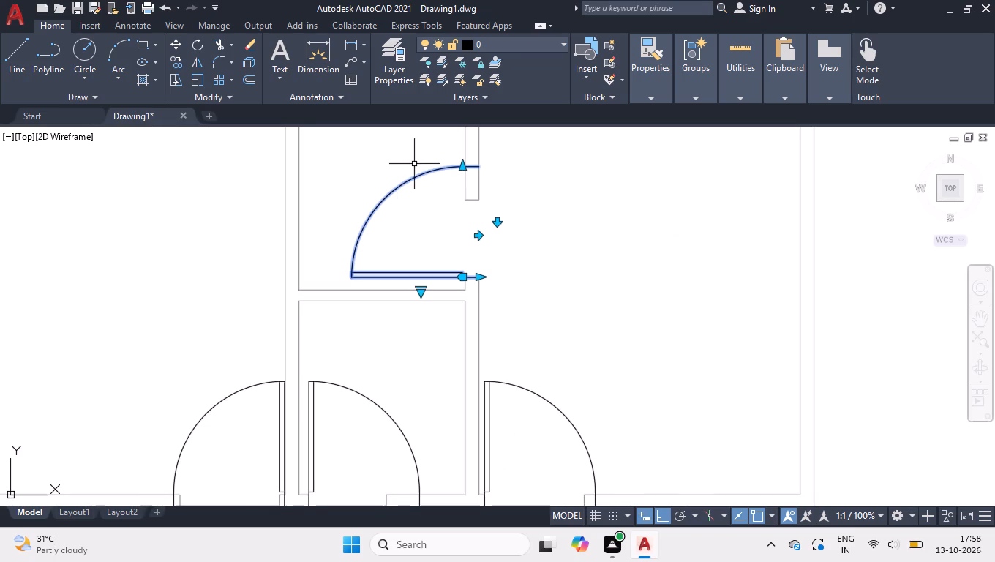
pyautogui.moveTo(421, 166); pyautogui.dragTo(465, 168)
pyautogui.click(465, 168)
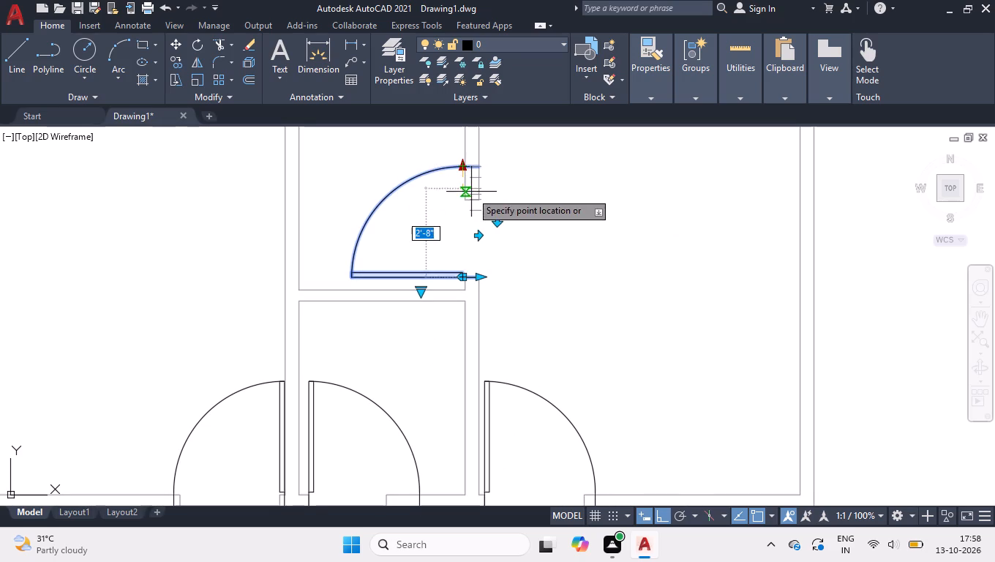
pyautogui.click(473, 199)
pyautogui.keyDown('ctrl'); pyautogui.scroll(-2, 473, 199); pyautogui.keyUp('ctrl')
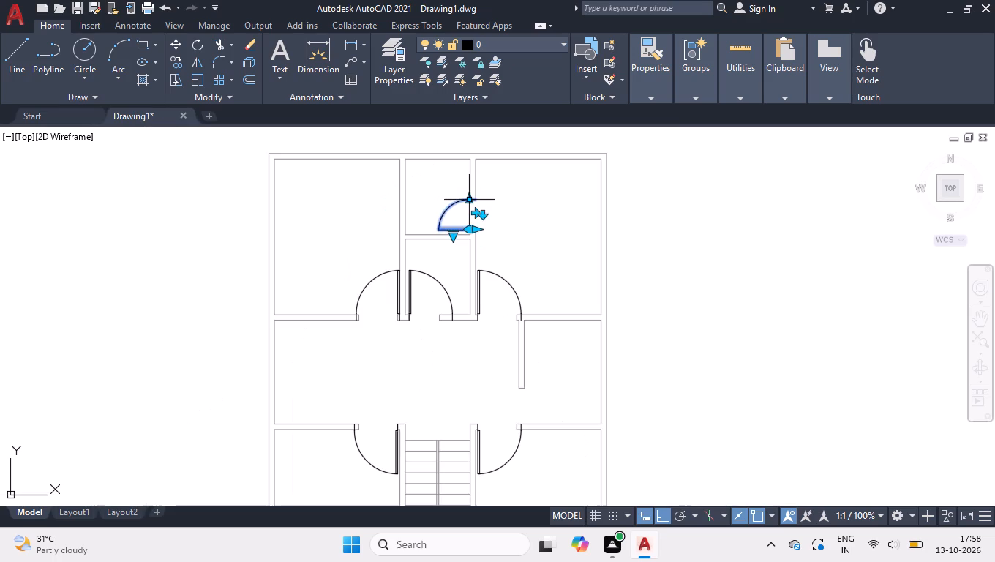
pyautogui.keyDown('ctrl'); pyautogui.scroll(-2, 462, 308); pyautogui.keyUp('ctrl')
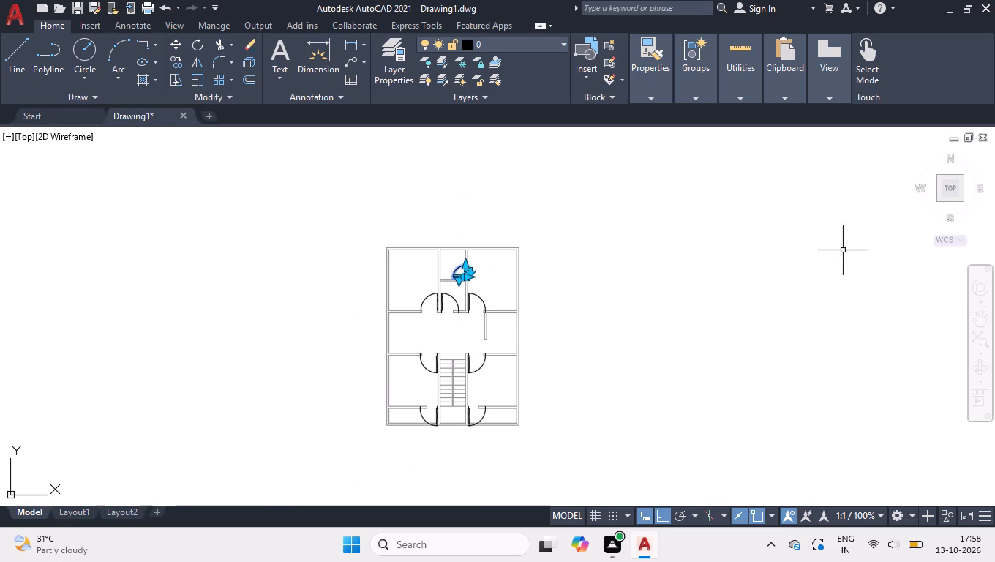
pyautogui.click(950, 184)
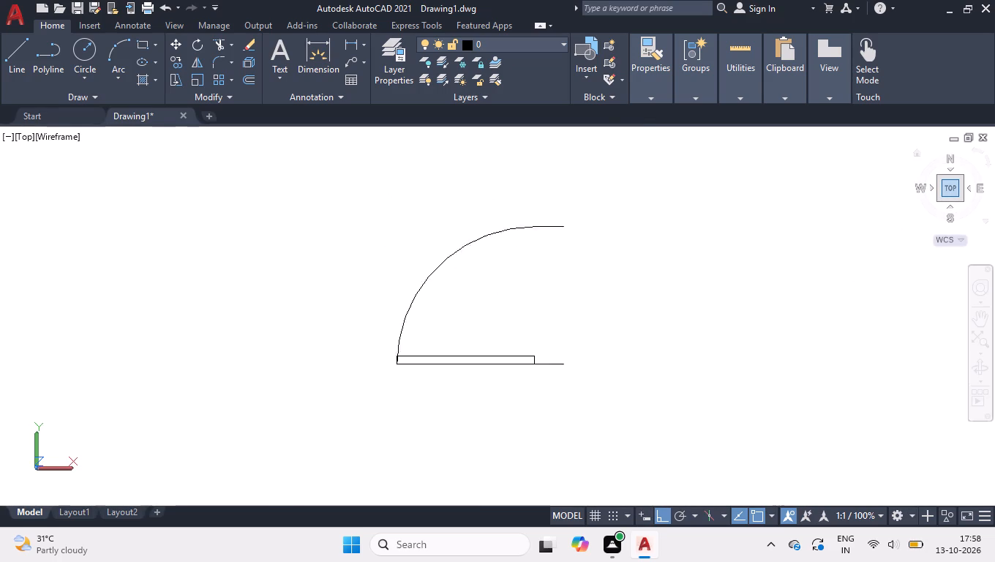
pyautogui.rightClick(549, 282)
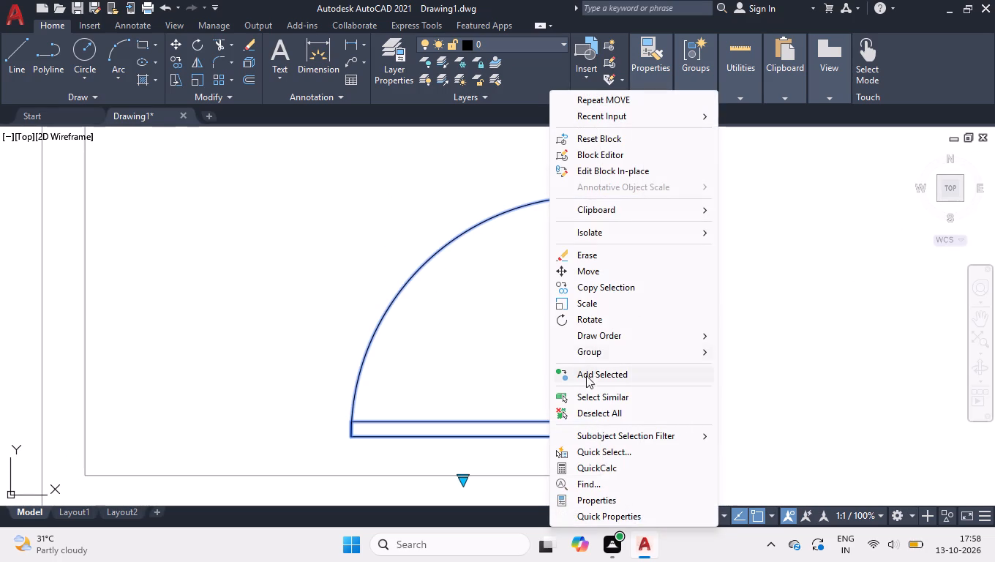
pyautogui.click(598, 416)
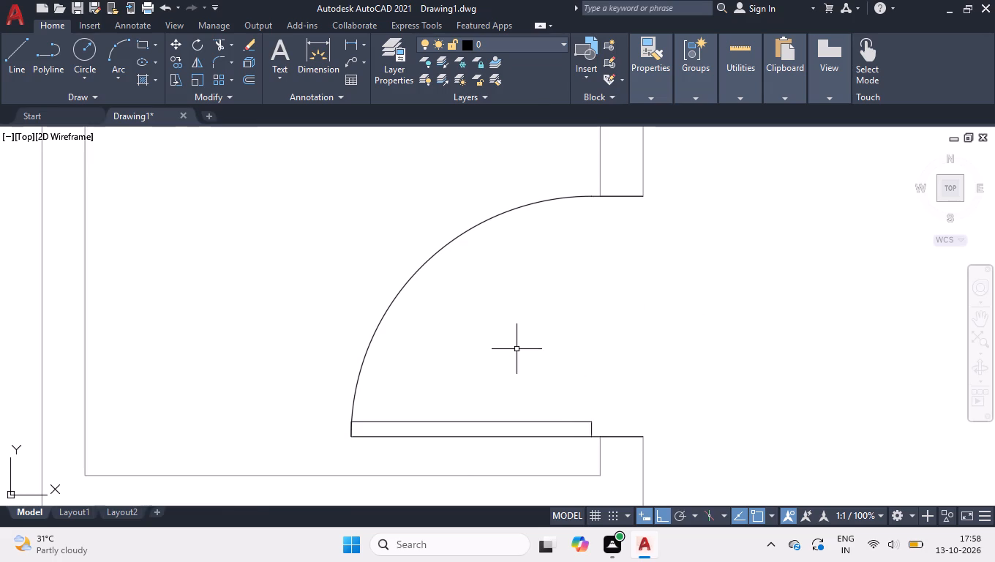
# Shorten the door in the northeast room's south opening so that it ends at the east edge of the opening.
pyautogui.keyDown('ctrl'); pyautogui.scroll(-3, 517, 349); pyautogui.keyUp('ctrl')
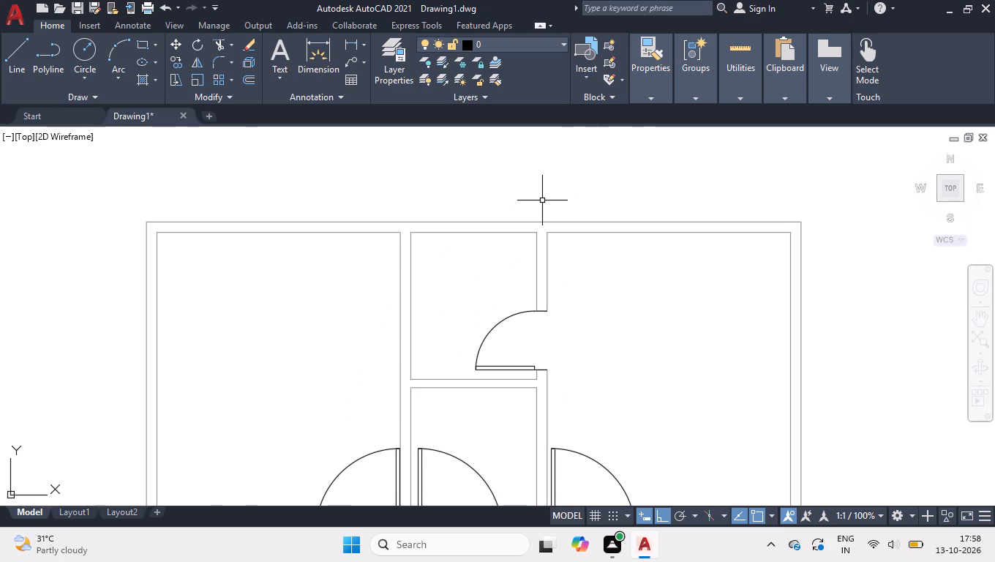
pyautogui.keyDown('ctrl'); pyautogui.scroll(-2, 543, 170); pyautogui.keyUp('ctrl')
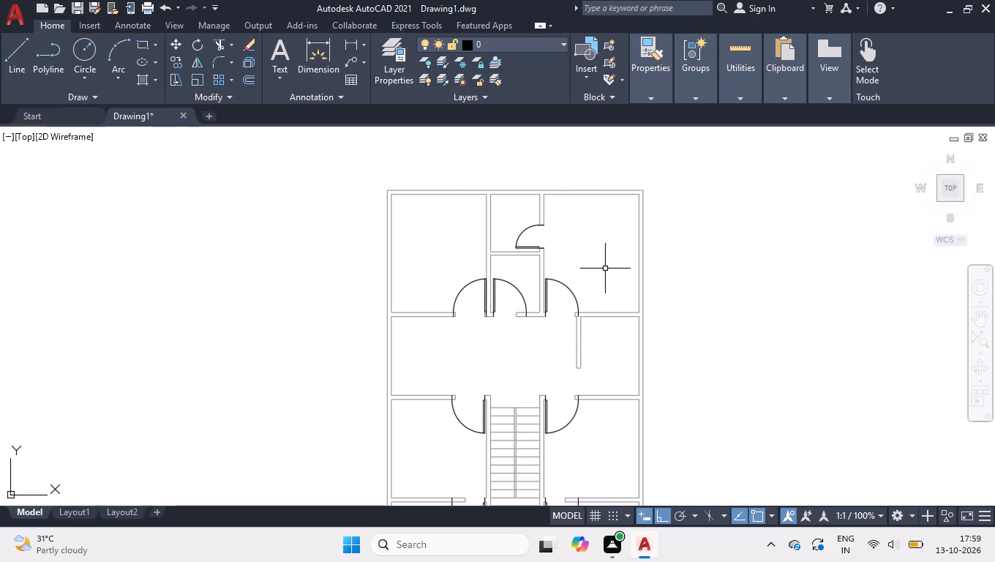
pyautogui.doubleClick(605, 269)
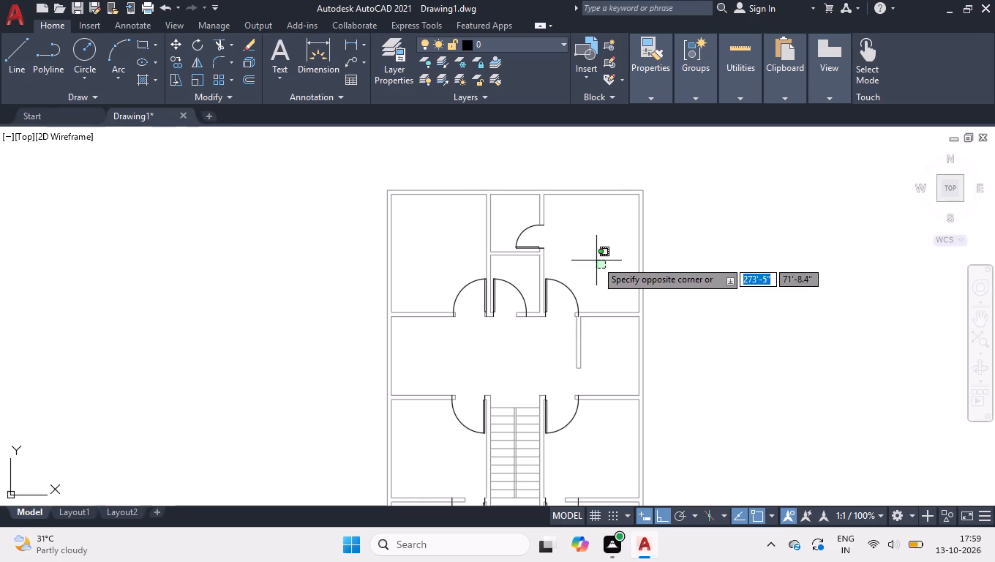
pyautogui.doubleClick(596, 261)
pyautogui.keyDown('ctrl'); pyautogui.scroll(2, 582, 281); pyautogui.keyUp('ctrl')
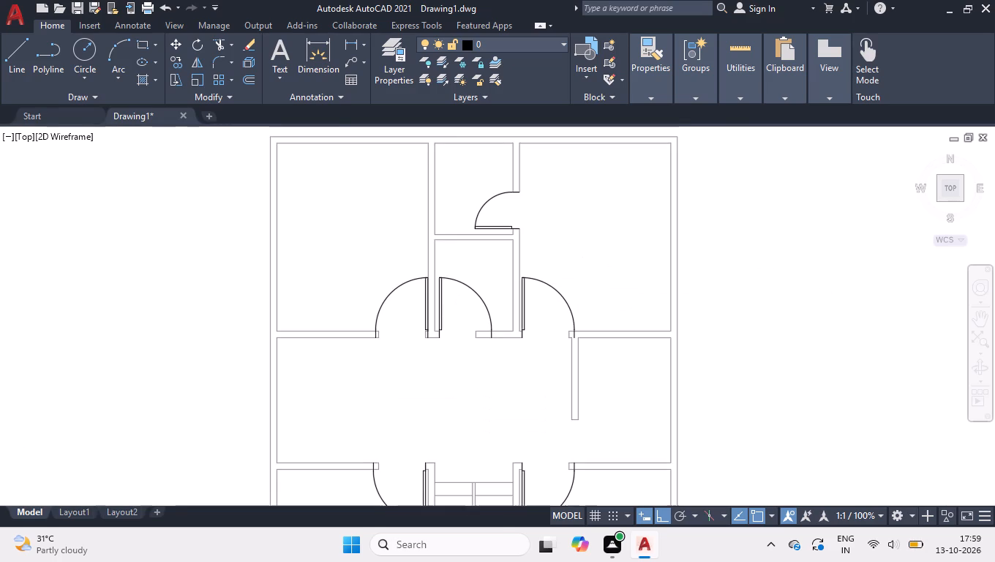
pyautogui.moveTo(566, 312); pyautogui.dragTo(547, 336)
pyautogui.click(547, 336)
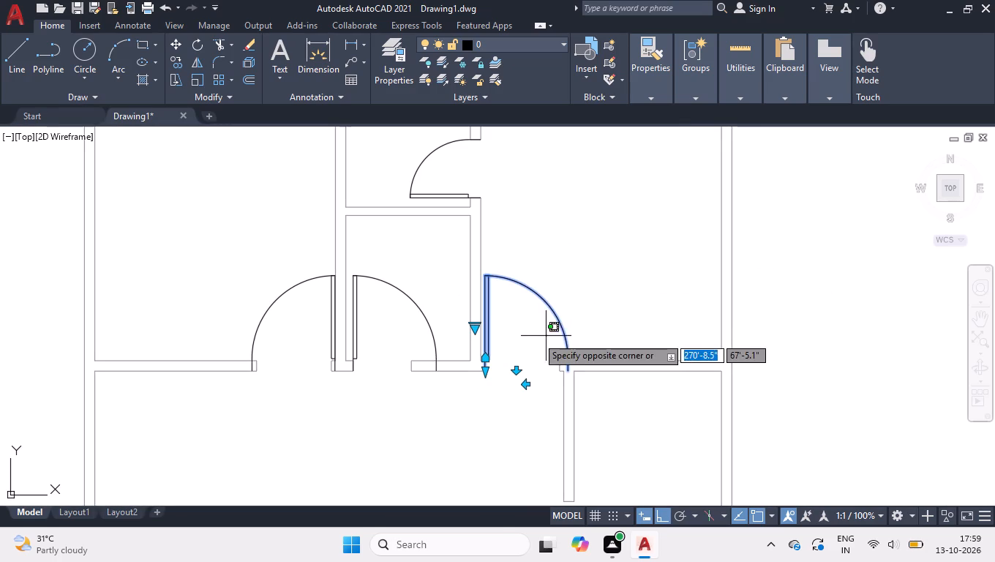
pyautogui.click(537, 337)
pyautogui.keyDown('ctrl'); pyautogui.scroll(2, 535, 342); pyautogui.keyUp('ctrl')
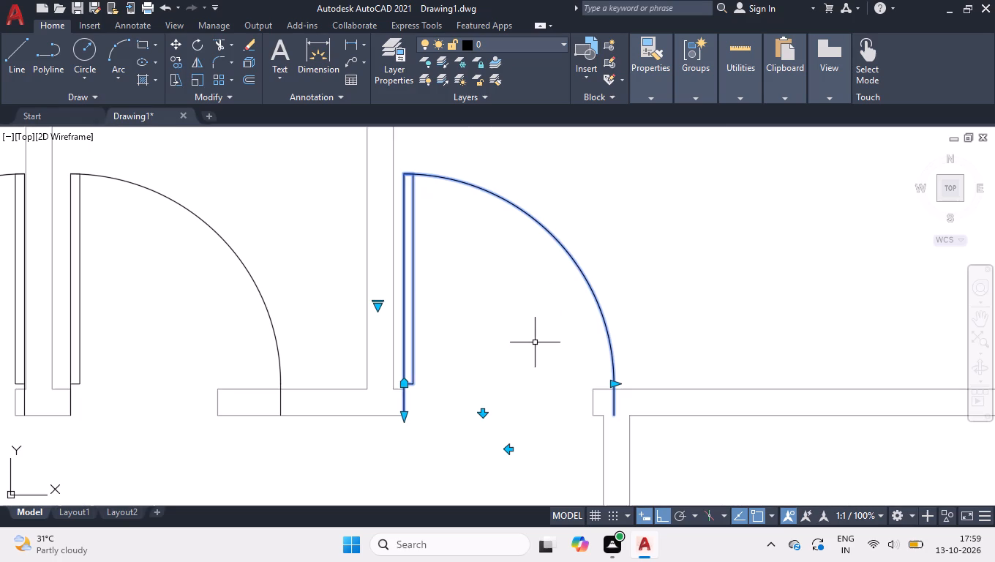
pyautogui.click(612, 384)
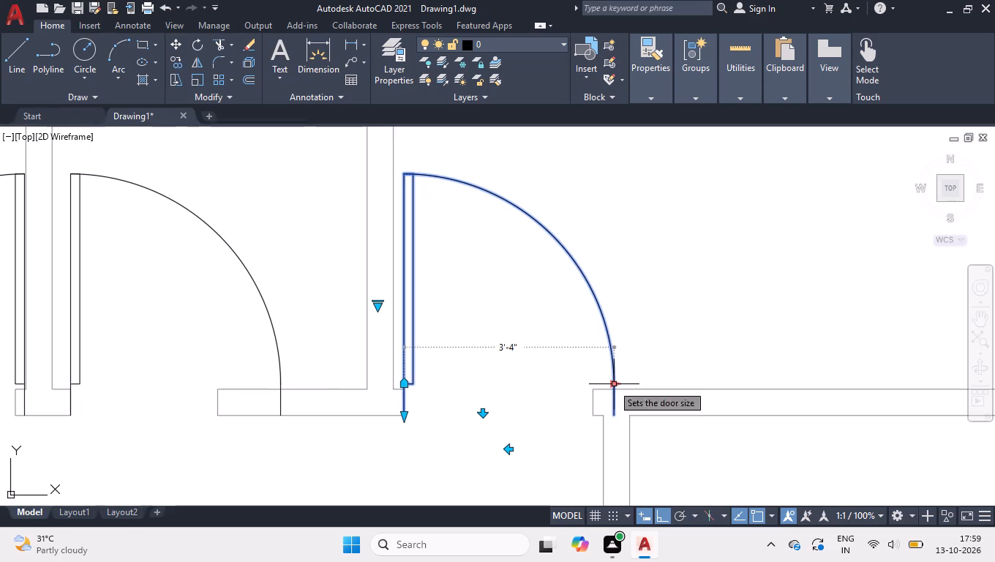
pyautogui.click(596, 386)
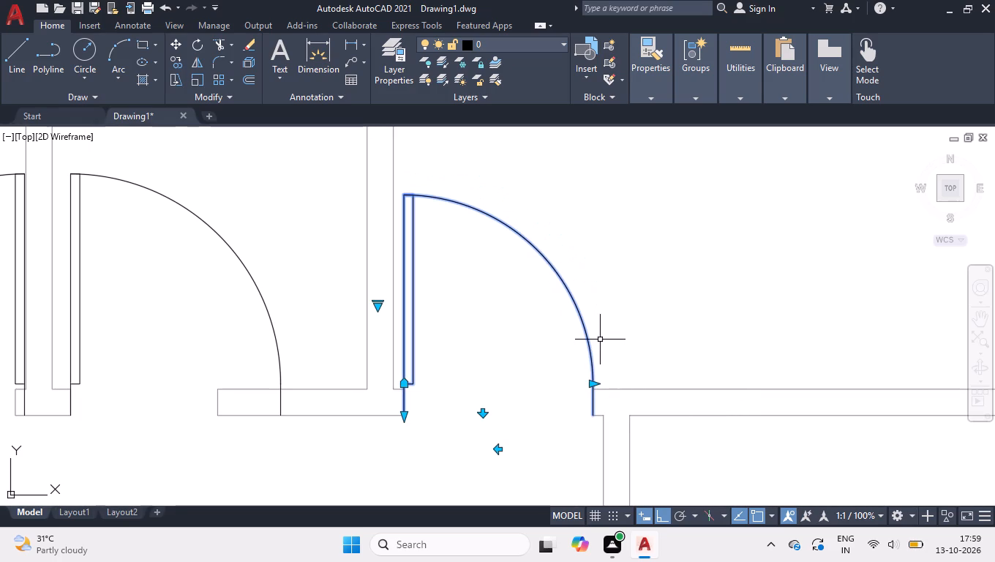
# Shorten the door in the south opening of the small middle room to the east edge of that opening.
pyautogui.keyDown('ctrl'); pyautogui.scroll(-2, 600, 338); pyautogui.keyUp('ctrl')
pyautogui.keyDown('ctrl'); pyautogui.scroll(1, 453, 344); pyautogui.keyUp('ctrl')
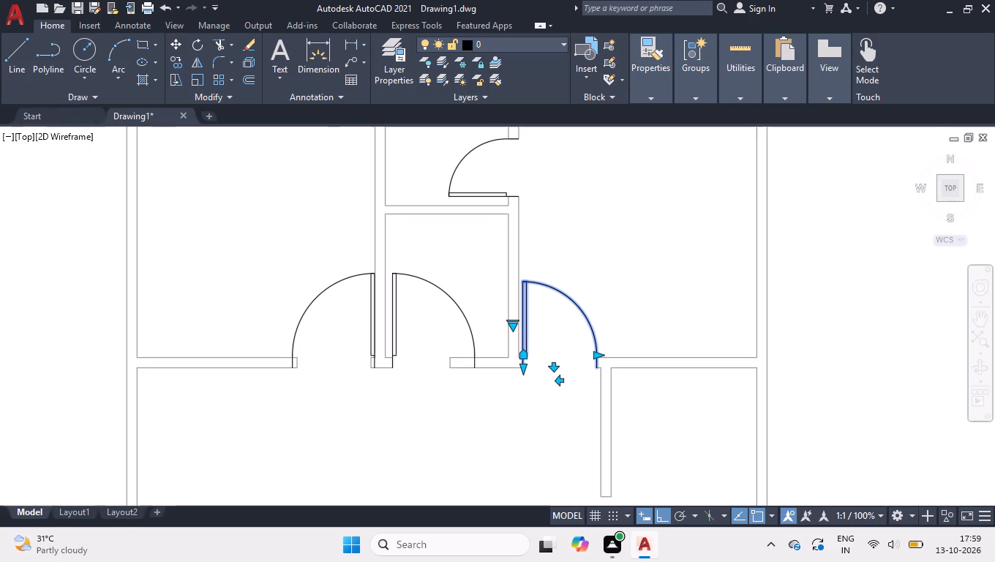
pyautogui.click(481, 295)
pyautogui.click(455, 318)
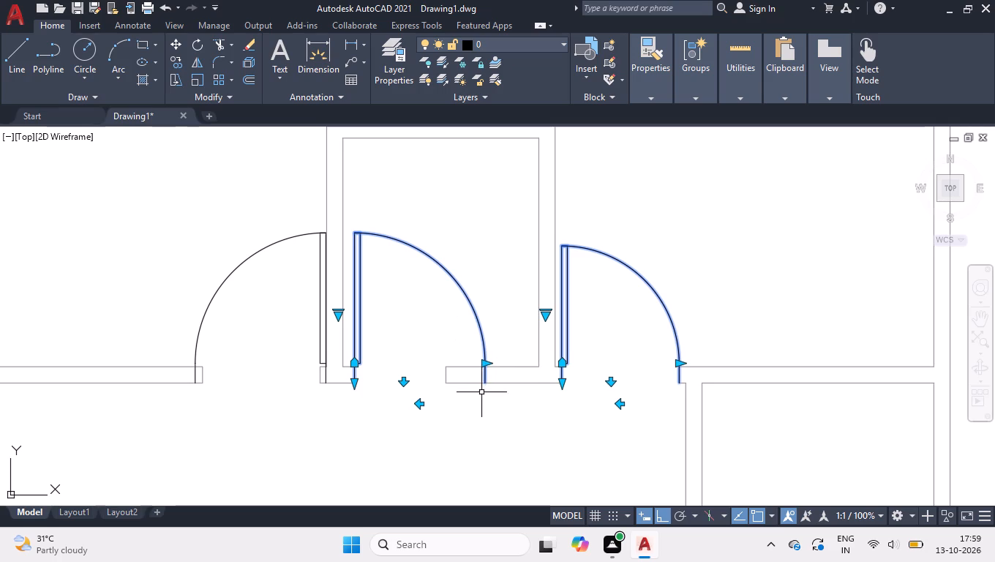
pyautogui.click(484, 365)
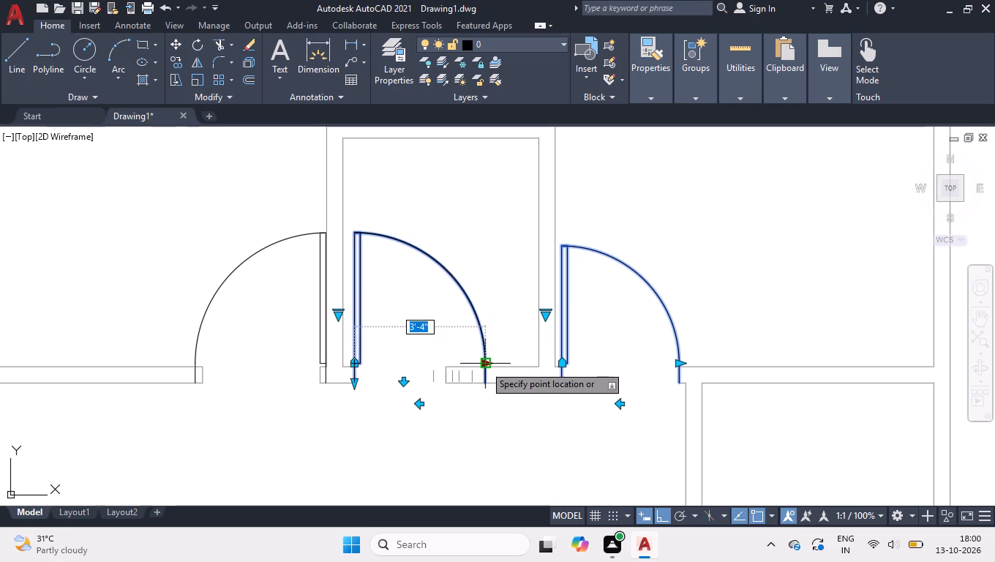
pyautogui.click(440, 364)
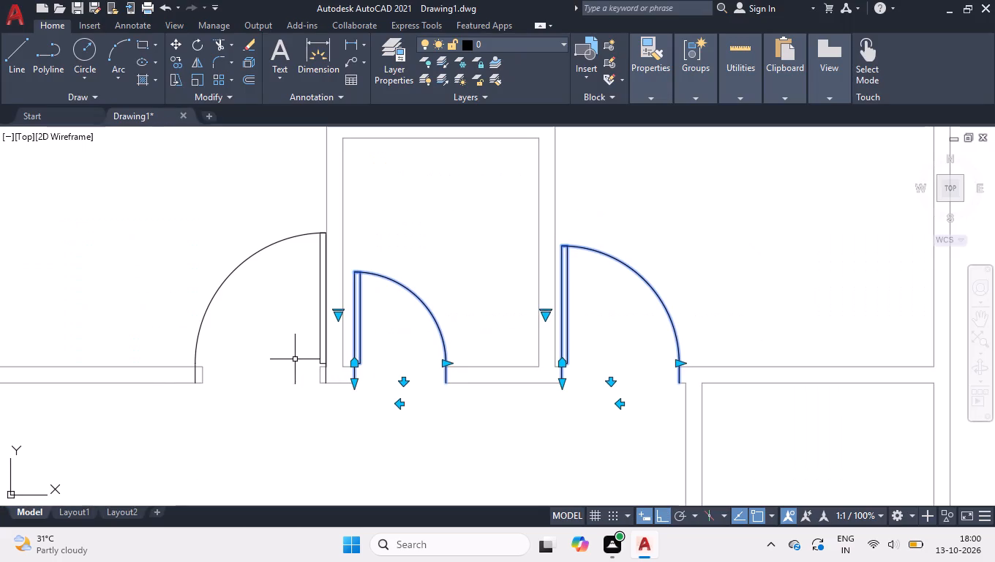
# Move only the northwest room's door by its hinge endpoint onto the corner of the wall stub on the east side of its opening.
pyautogui.click(320, 342)
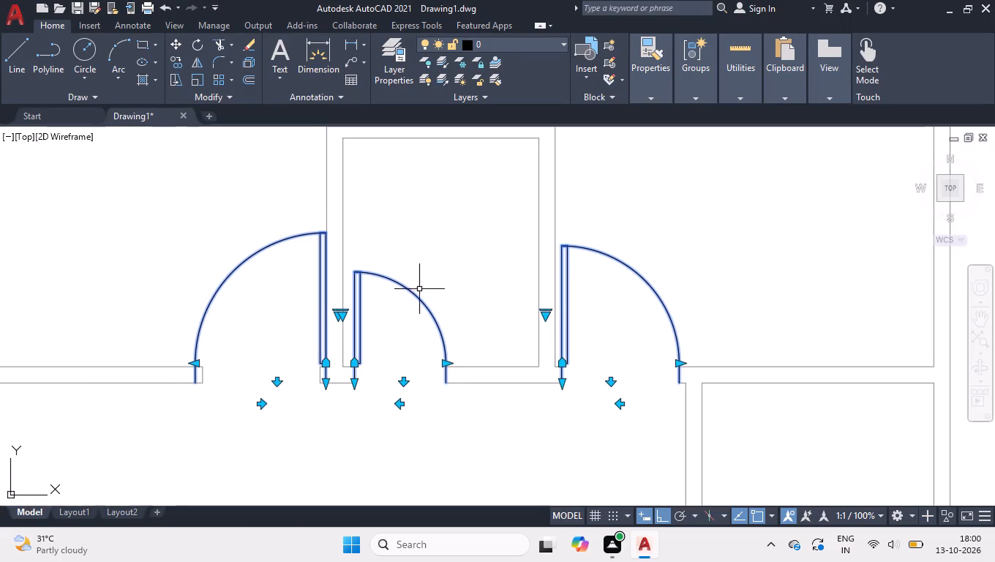
pyautogui.rightClick(499, 251)
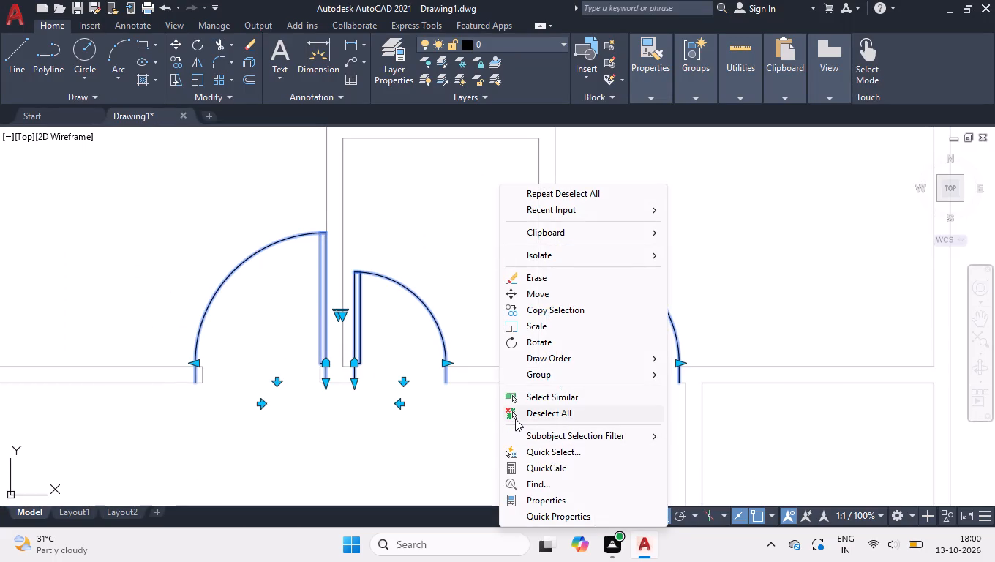
pyautogui.click(515, 418)
pyautogui.moveTo(208, 313); pyautogui.dragTo(126, 262)
pyautogui.write('M')
pyautogui.press('space')
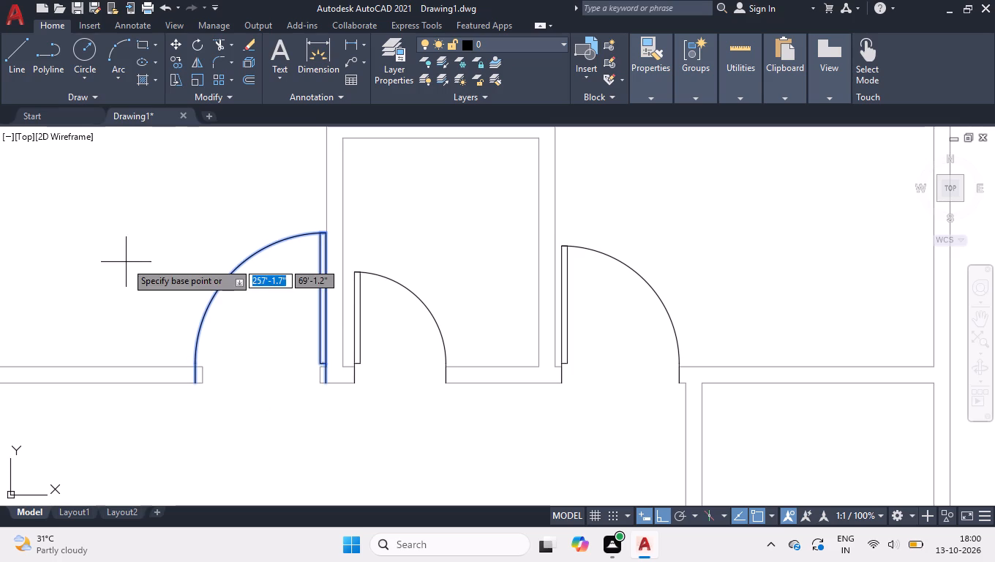
pyautogui.click(325, 385)
pyautogui.click(321, 386)
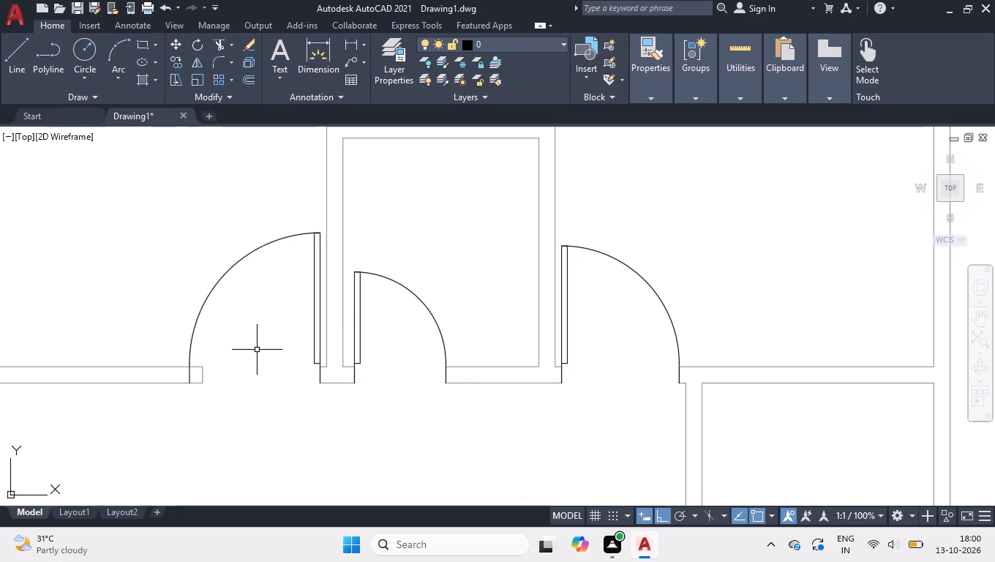
# Shorten the northwest room's door to 3' so it ends at the west edge of its opening, and deselect it.
pyautogui.click(218, 323)
pyautogui.click(184, 261)
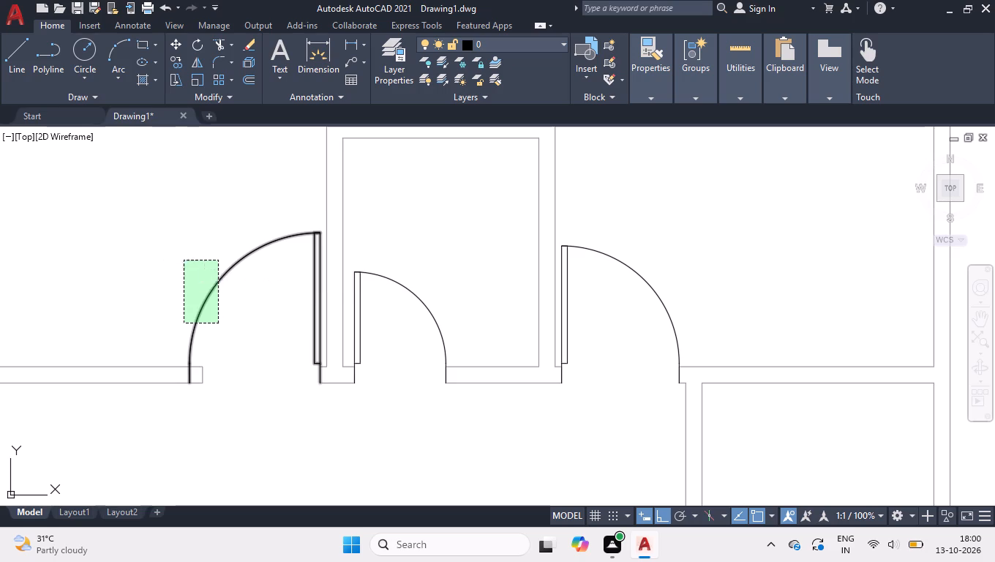
pyautogui.click(187, 365)
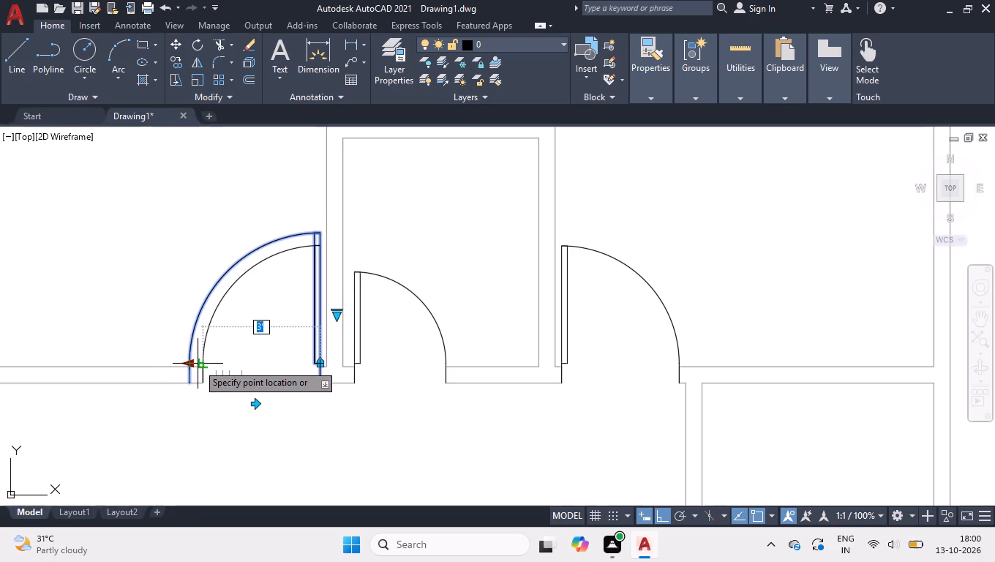
pyautogui.click(198, 364)
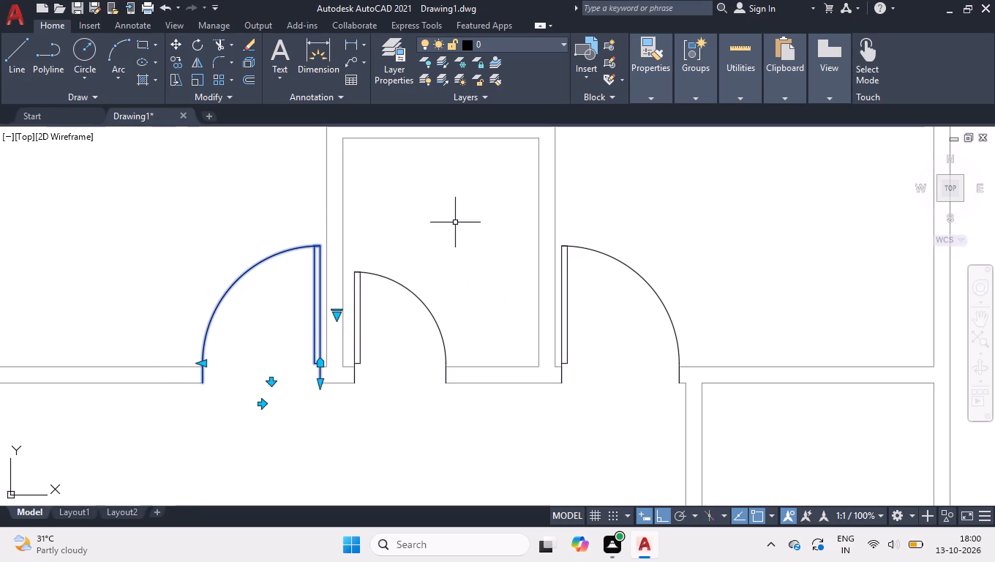
pyautogui.keyDown('ctrl'); pyautogui.scroll(-1, 444, 190); pyautogui.keyUp('ctrl')
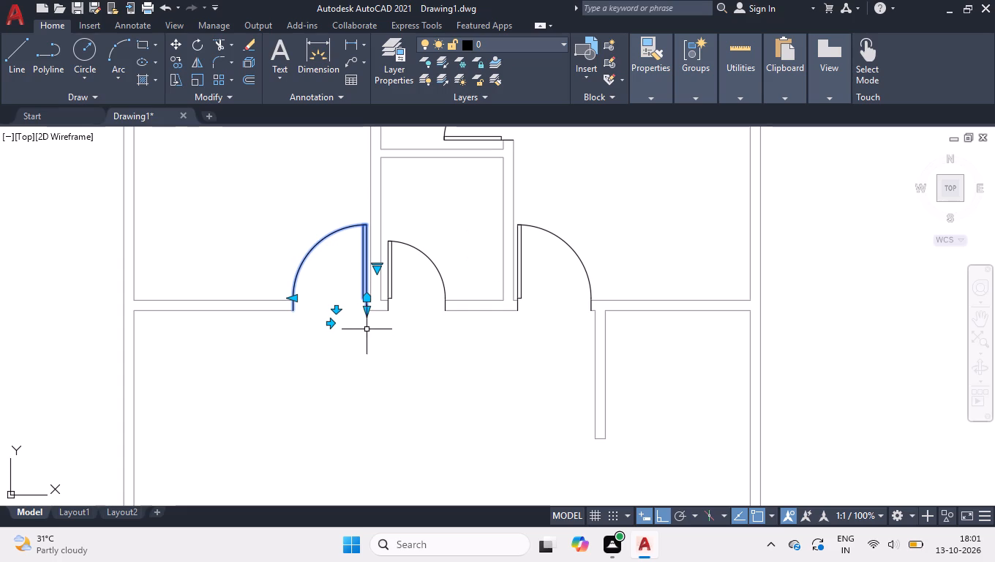
pyautogui.keyDown('ctrl'); pyautogui.scroll(-4, 557, 209); pyautogui.keyUp('ctrl')
pyautogui.keyDown('ctrl'); pyautogui.scroll(2, 560, 257); pyautogui.keyUp('ctrl')
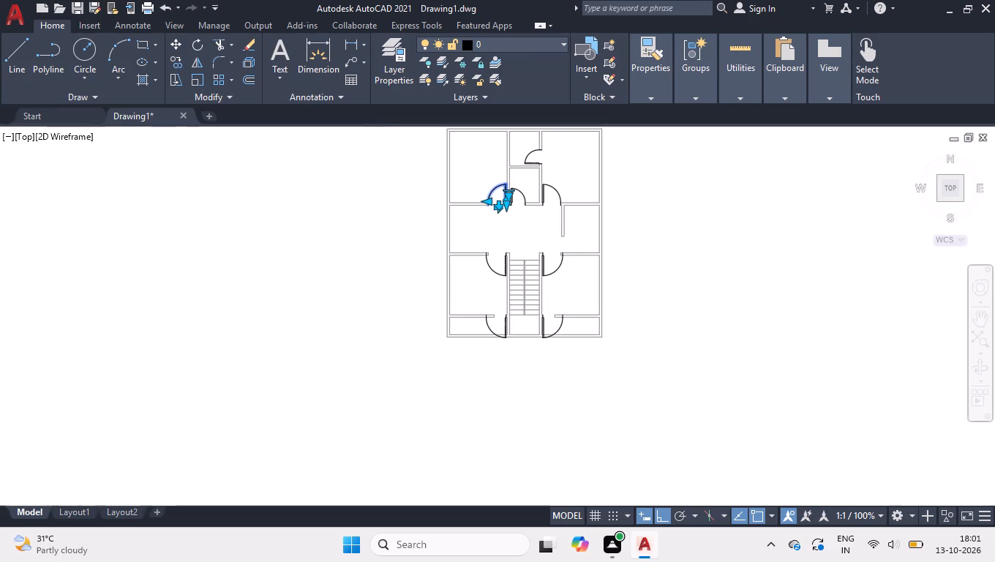
pyautogui.keyDown('ctrl'); pyautogui.scroll(-3, 560, 257); pyautogui.keyUp('ctrl')
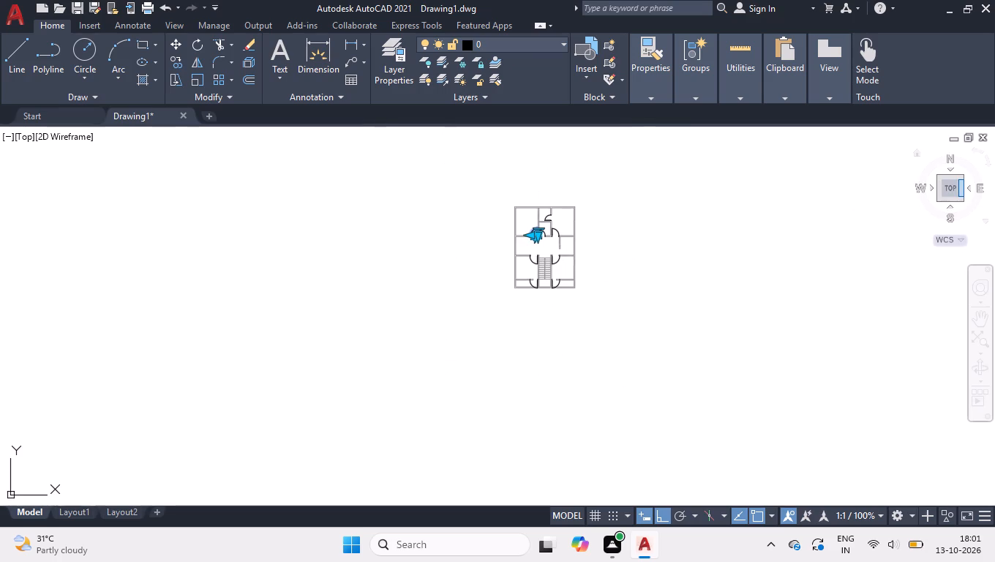
pyautogui.click(953, 184)
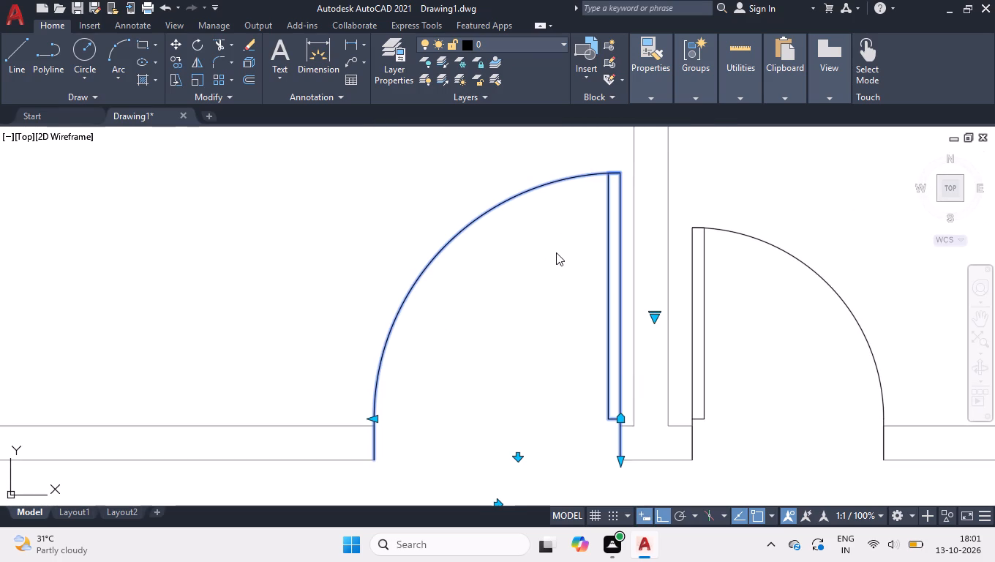
pyautogui.rightClick(556, 252)
pyautogui.click(600, 415)
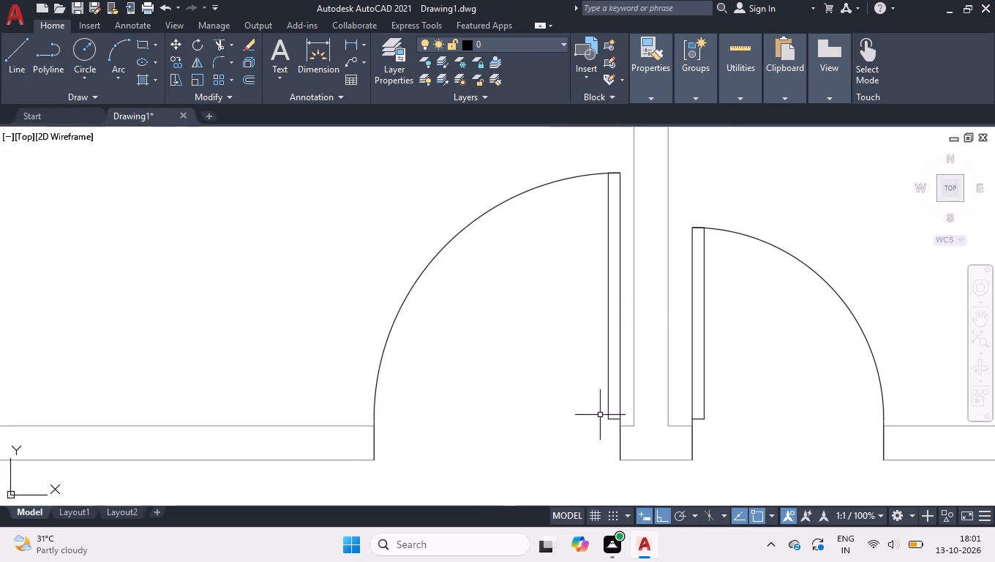
# Shorten the door into the narrow southeast room so it ends at the east edge of its opening.
pyautogui.click(955, 186)
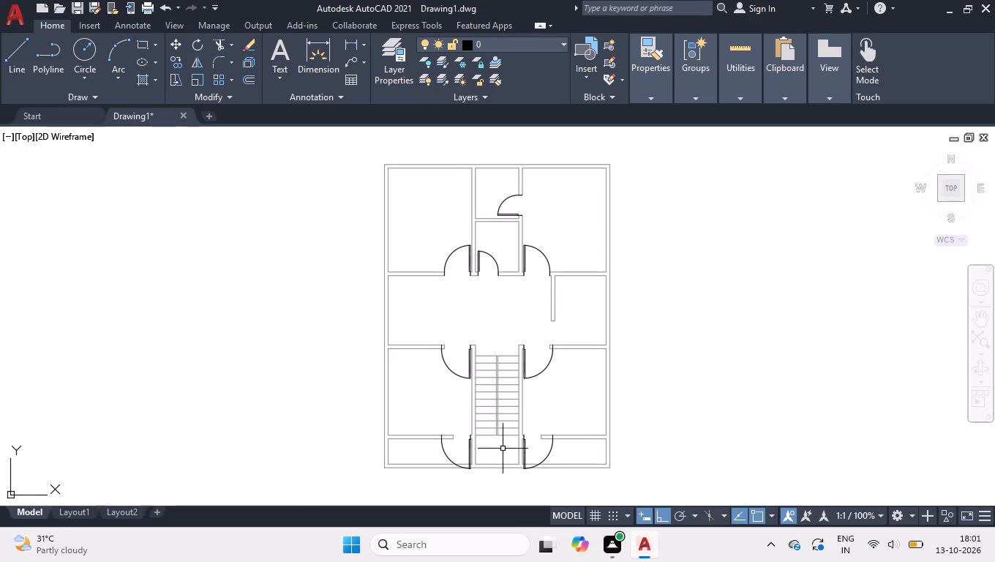
pyautogui.keyDown('ctrl'); pyautogui.scroll(3, 503, 454); pyautogui.keyUp('ctrl')
pyautogui.moveTo(686, 455); pyautogui.dragTo(700, 393)
pyautogui.click(700, 393)
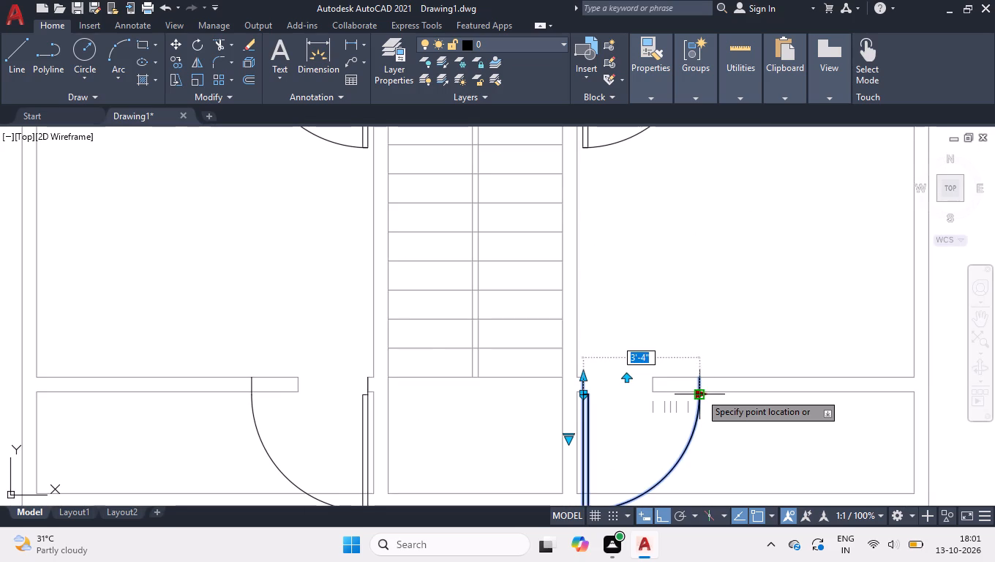
pyautogui.click(641, 400)
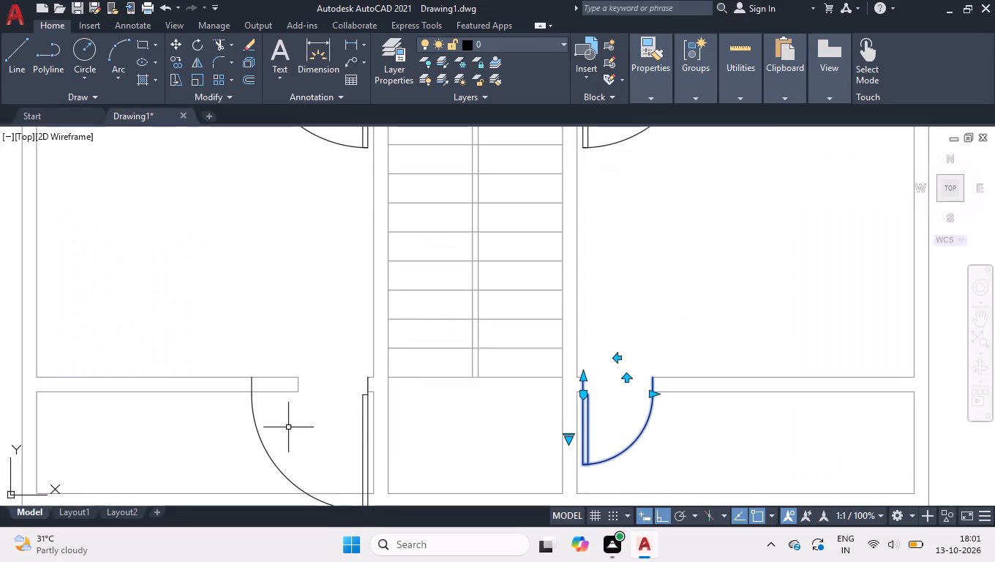
# Shorten the door into the narrow southwest room to 2', ending at the west edge of its opening.
pyautogui.moveTo(287, 427); pyautogui.dragTo(229, 429)
pyautogui.click(229, 429)
pyautogui.click(237, 427)
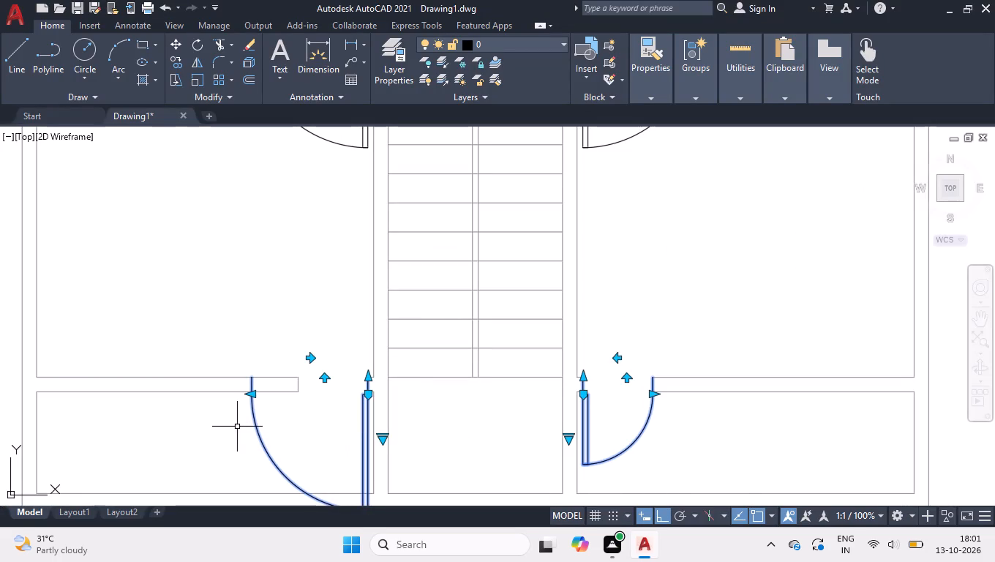
pyautogui.click(252, 394)
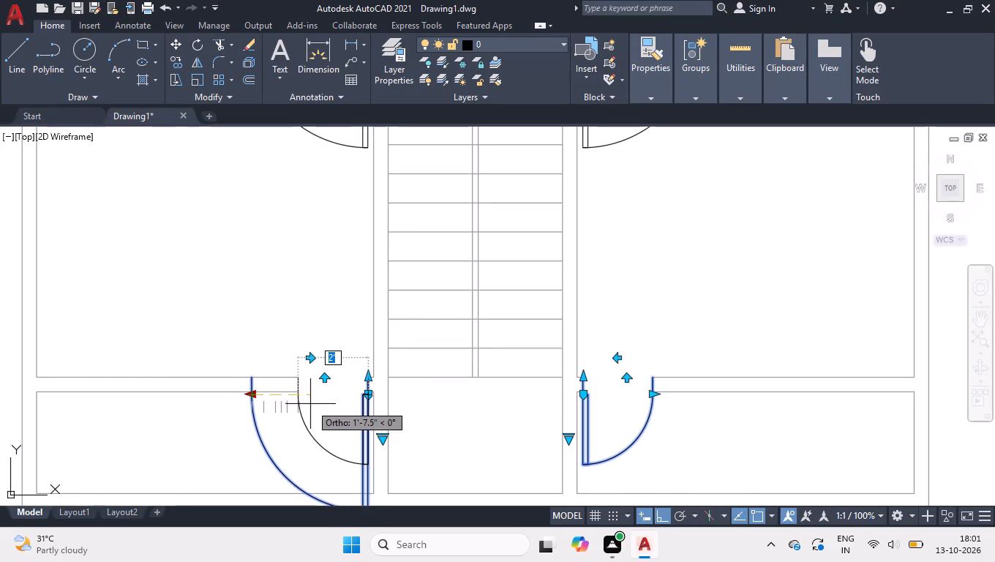
pyautogui.click(312, 404)
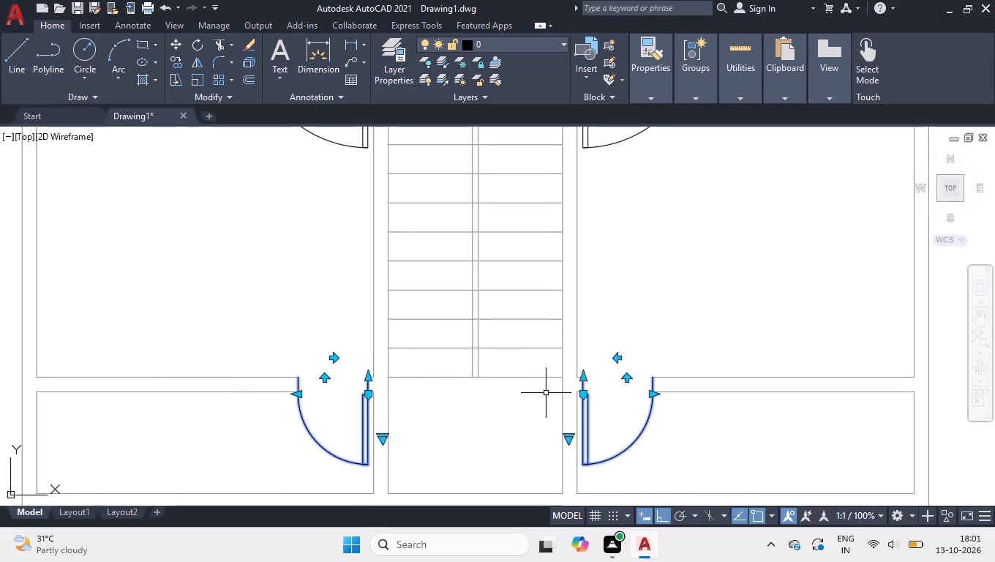
# Shorten the door of the room east of the staircase to 3', ending at the east edge of its opening.
pyautogui.keyDown('ctrl'); pyautogui.scroll(-2, 598, 278); pyautogui.keyUp('ctrl')
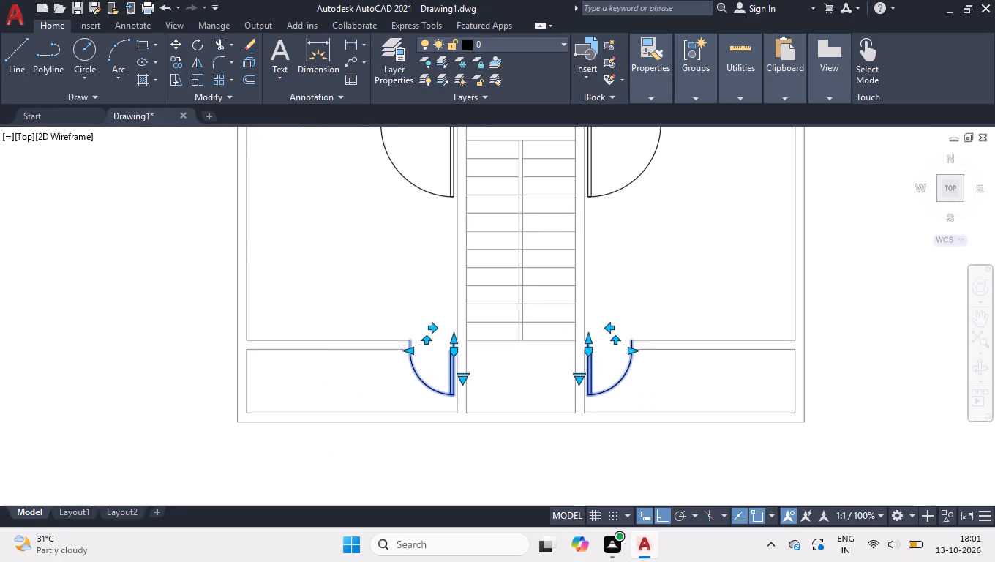
pyautogui.keyDown('ctrl'); pyautogui.scroll(2, 613, 184); pyautogui.keyUp('ctrl')
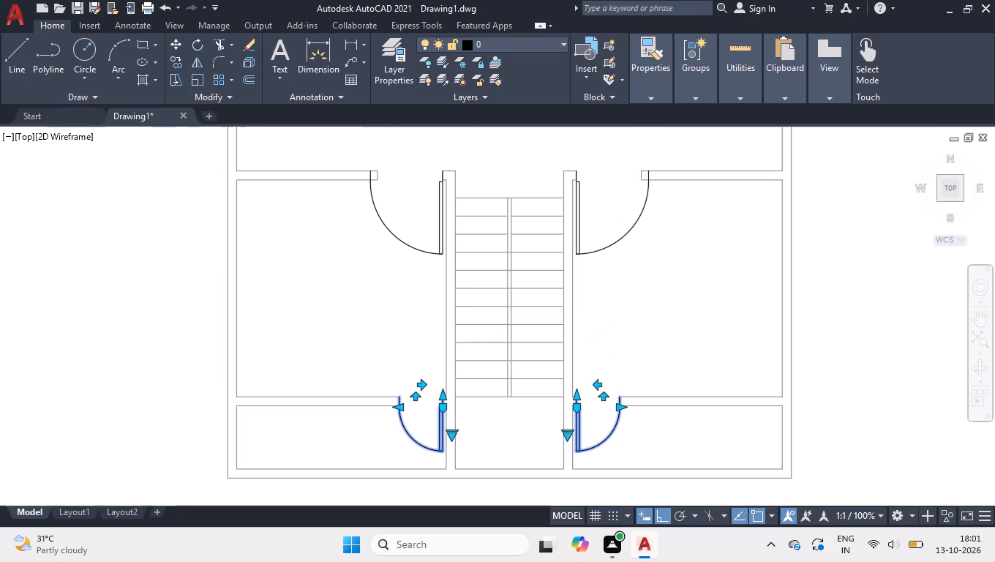
pyautogui.moveTo(679, 231); pyautogui.dragTo(643, 203)
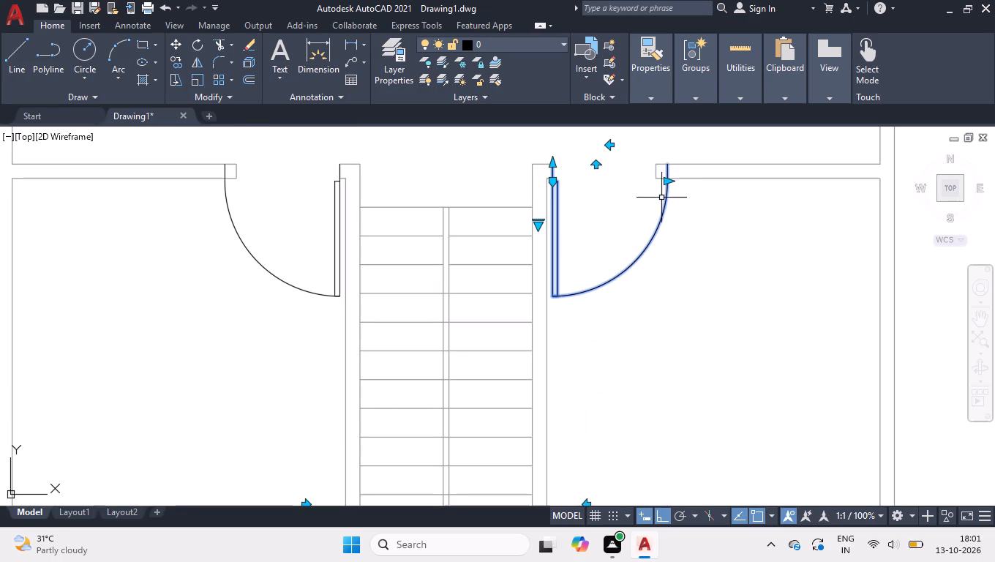
pyautogui.click(666, 183)
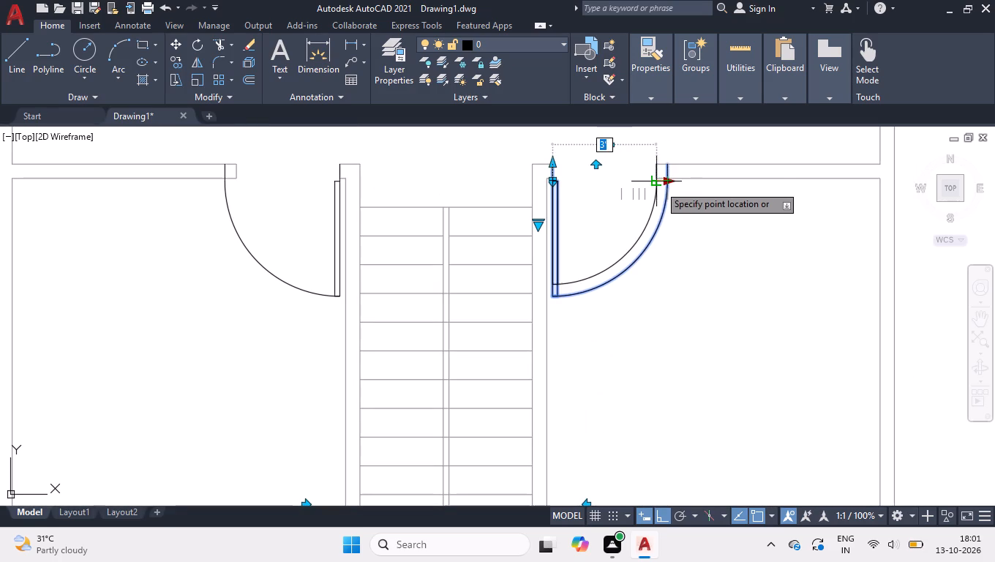
pyautogui.click(659, 185)
# Shorten the door of the room west of the staircase to the west edge of its opening, and clear the selection.
pyautogui.click(241, 198)
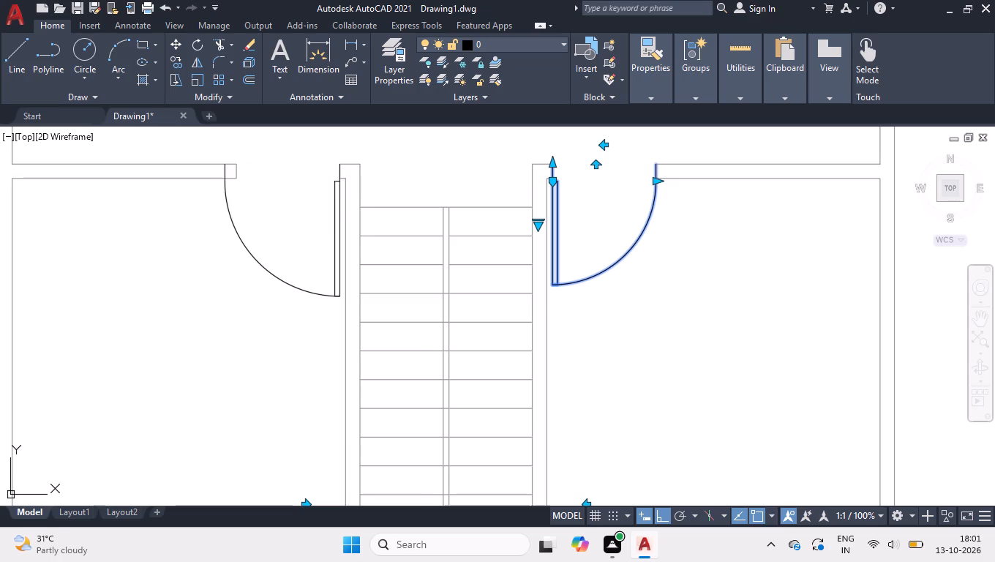
pyautogui.click(210, 222)
pyautogui.click(228, 183)
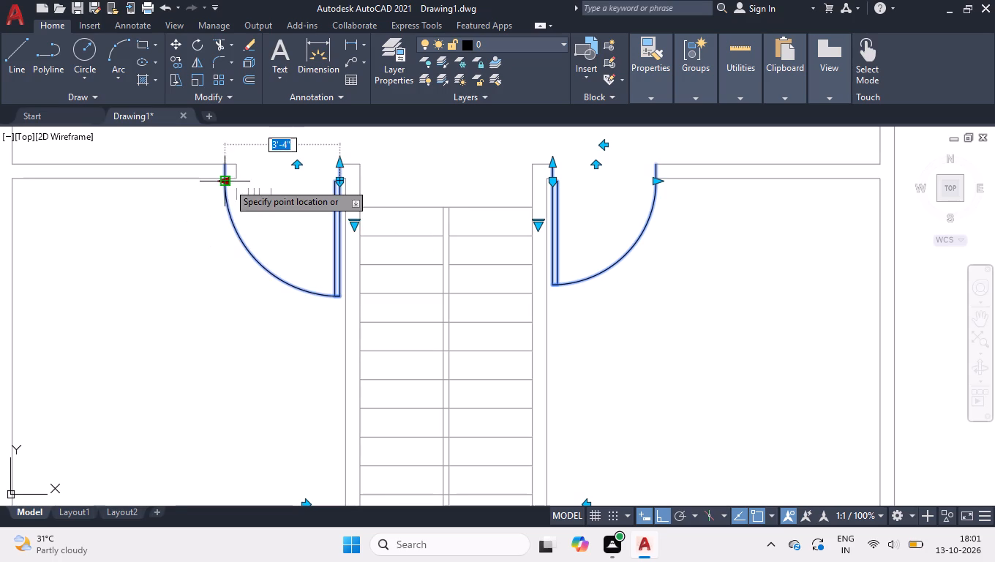
pyautogui.click(242, 184)
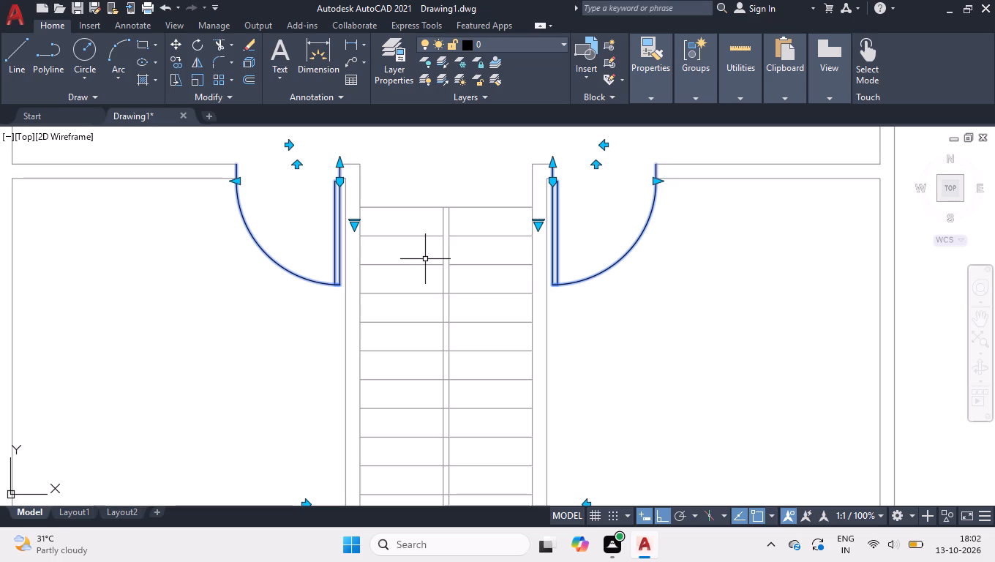
pyautogui.rightClick(718, 338)
pyautogui.click(742, 415)
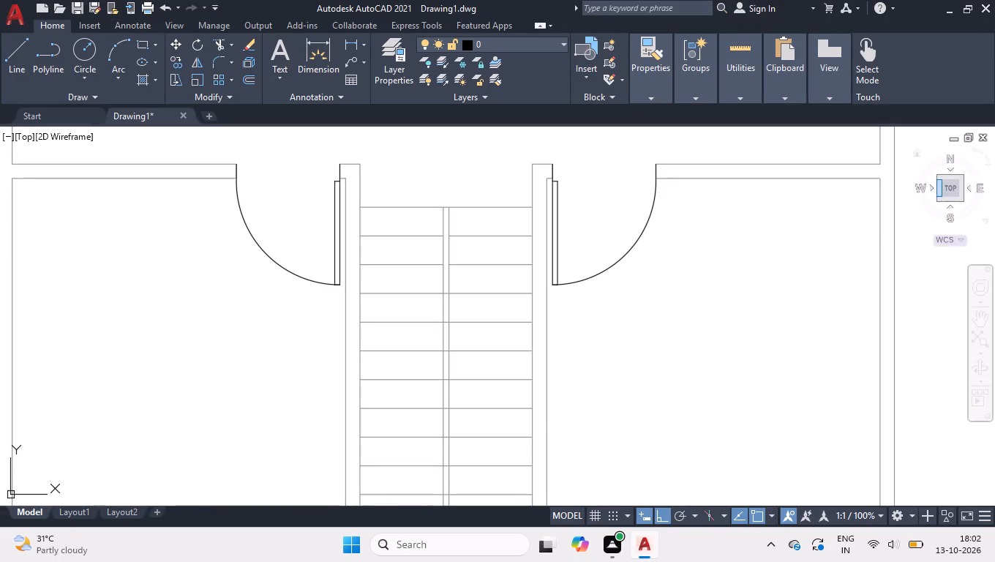
# Add a linear dimension for the northwest room's inner width, placed just below its north wall.
pyautogui.click(953, 188)
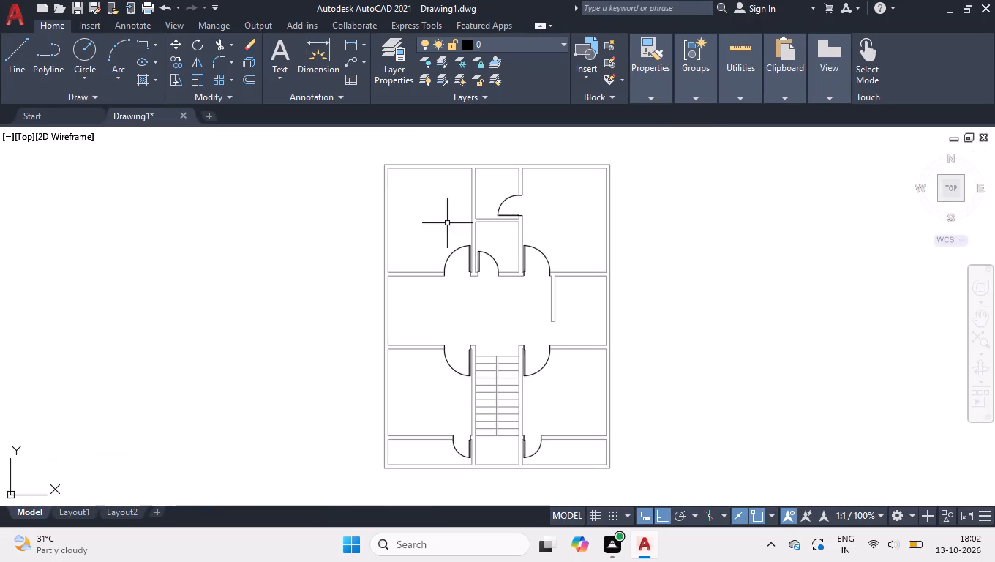
pyautogui.keyDown('ctrl'); pyautogui.scroll(3, 490, 176); pyautogui.keyUp('ctrl')
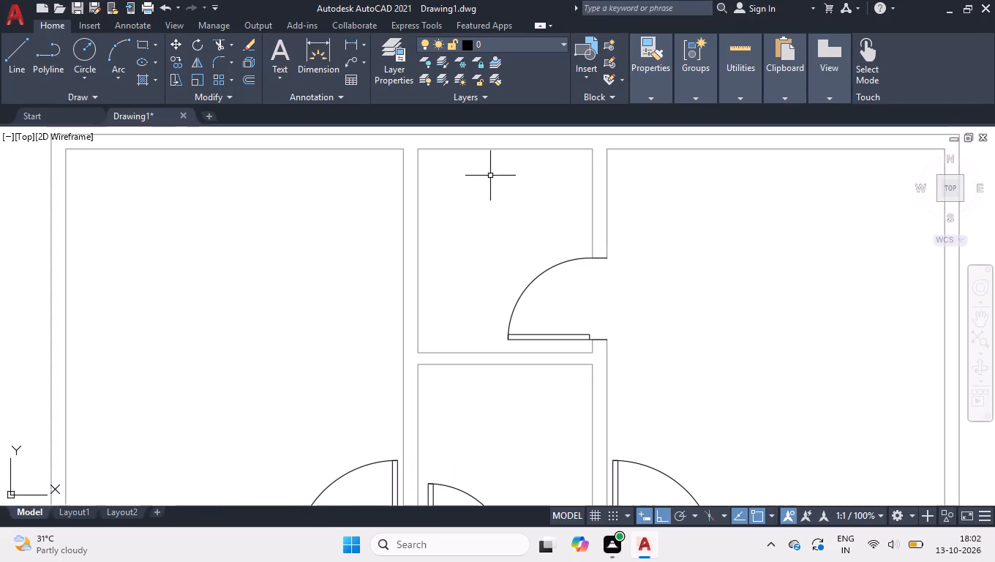
pyautogui.write('DLI')
pyautogui.press('Return')
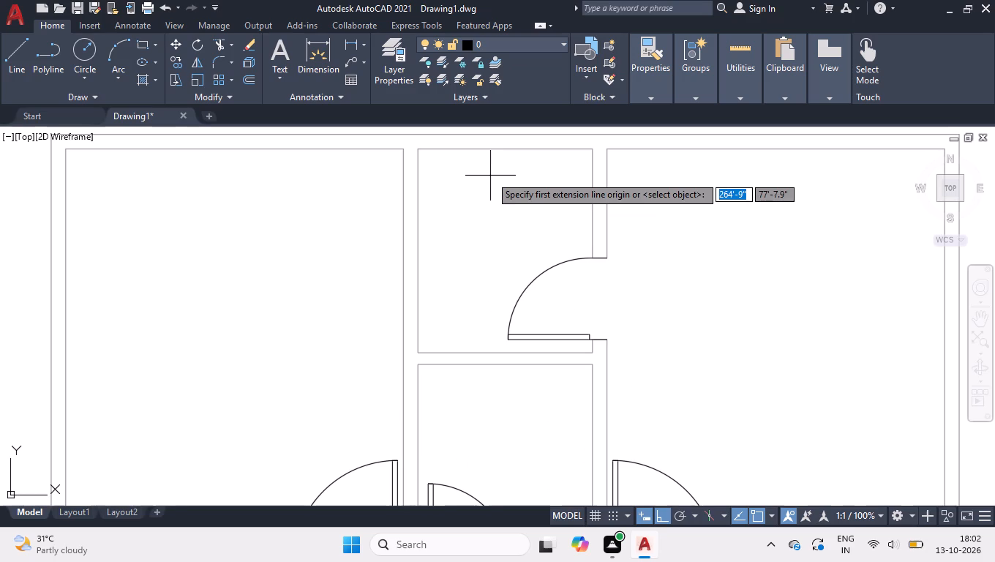
pyautogui.click(68, 147)
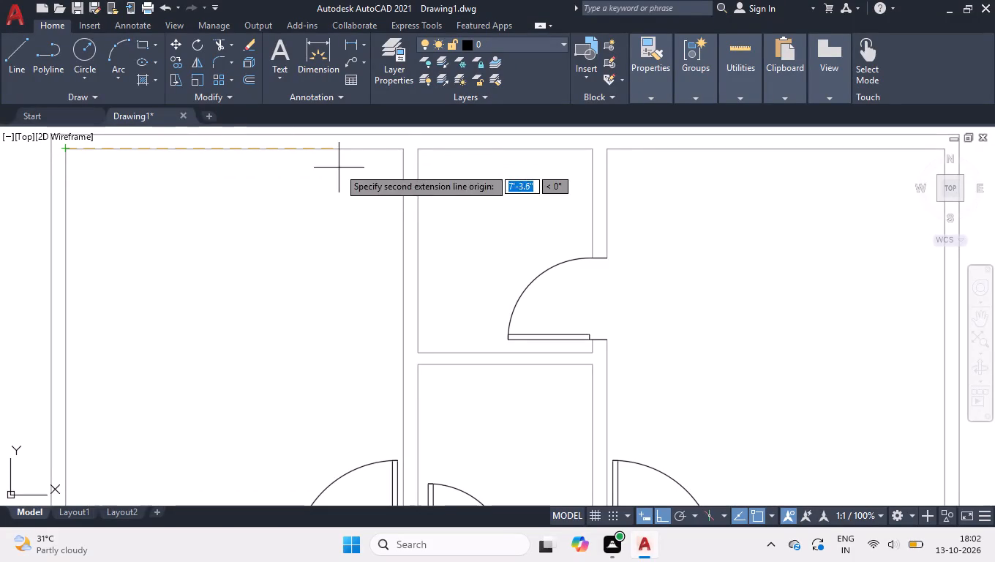
pyautogui.moveTo(405, 150); pyautogui.dragTo(362, 170)
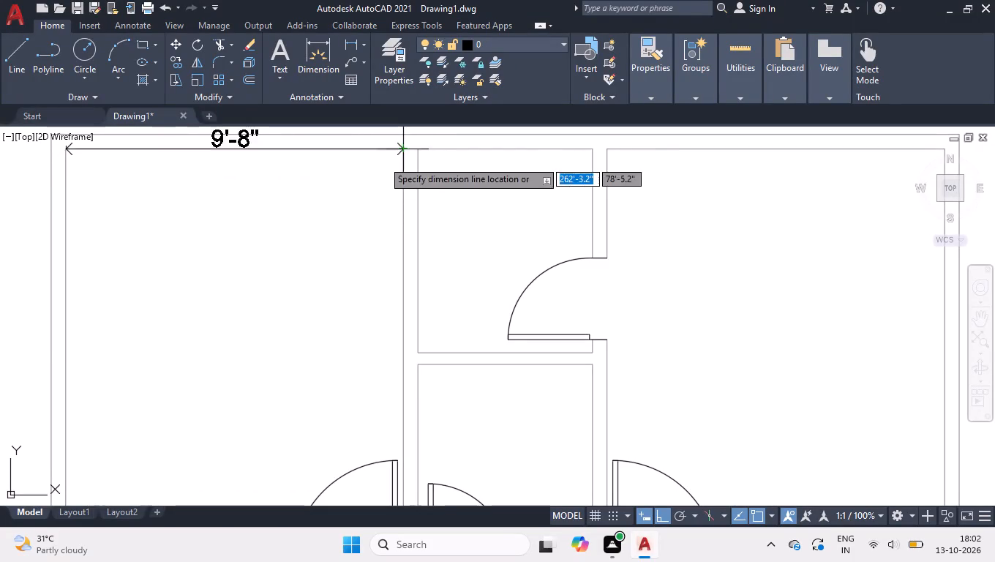
pyautogui.moveTo(362, 170); pyautogui.dragTo(301, 179)
pyautogui.click(301, 179)
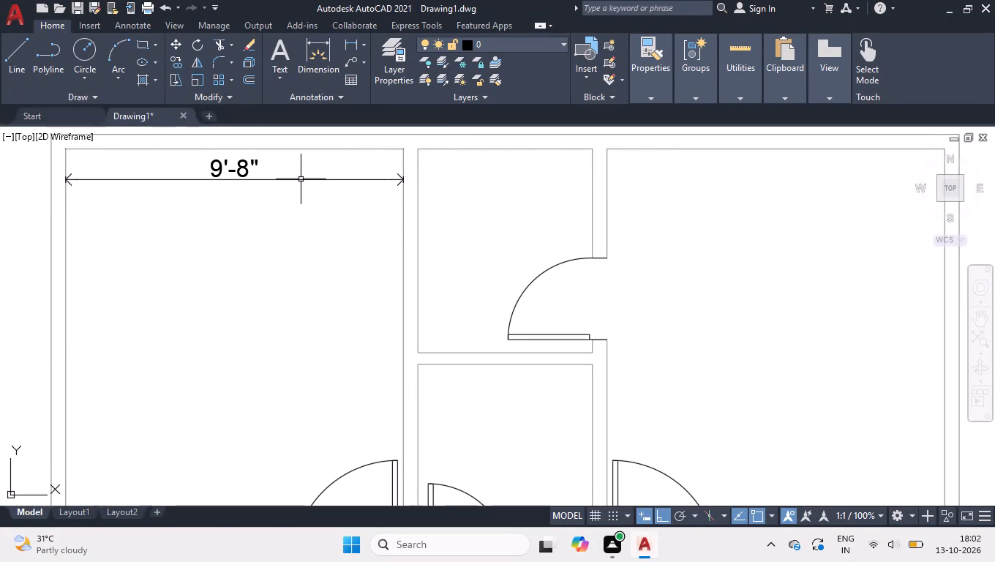
# Add a vertical linear dimension for the northwest room's inner length, placed just inside its west wall.
pyautogui.keyDown('ctrl'); pyautogui.scroll(-1, 301, 179); pyautogui.keyUp('ctrl')
pyautogui.press('space')
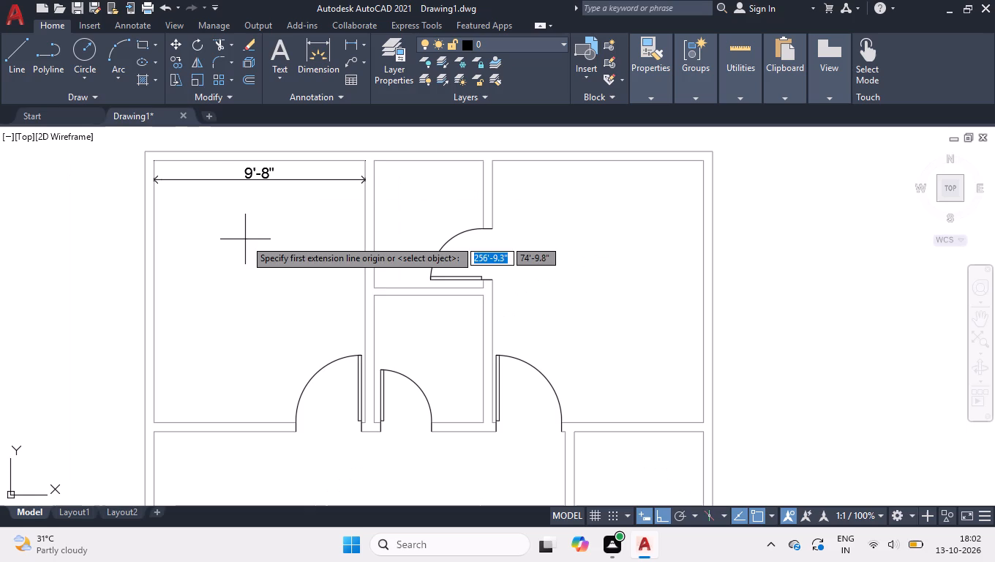
pyautogui.click(168, 421)
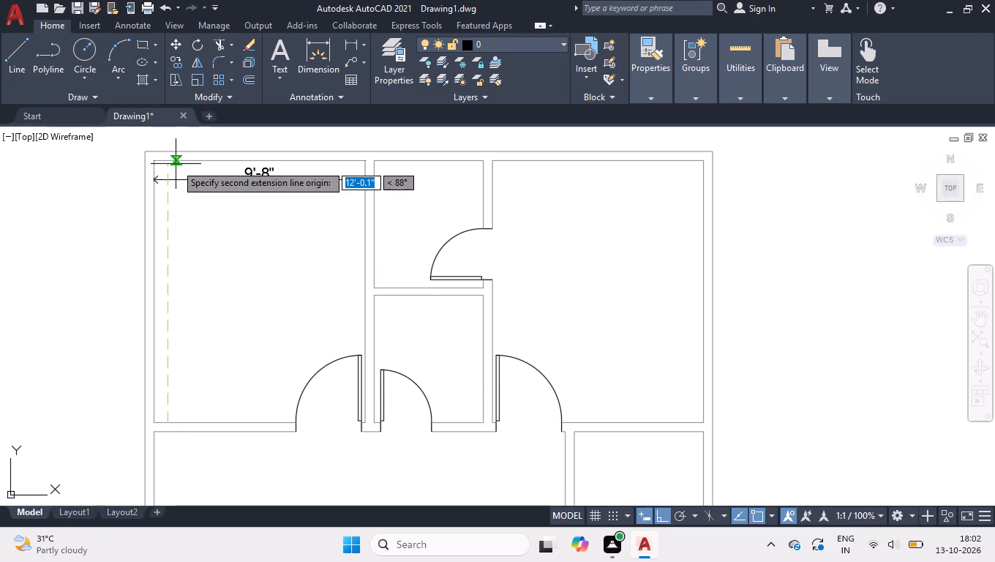
pyautogui.moveTo(167, 162); pyautogui.dragTo(177, 231)
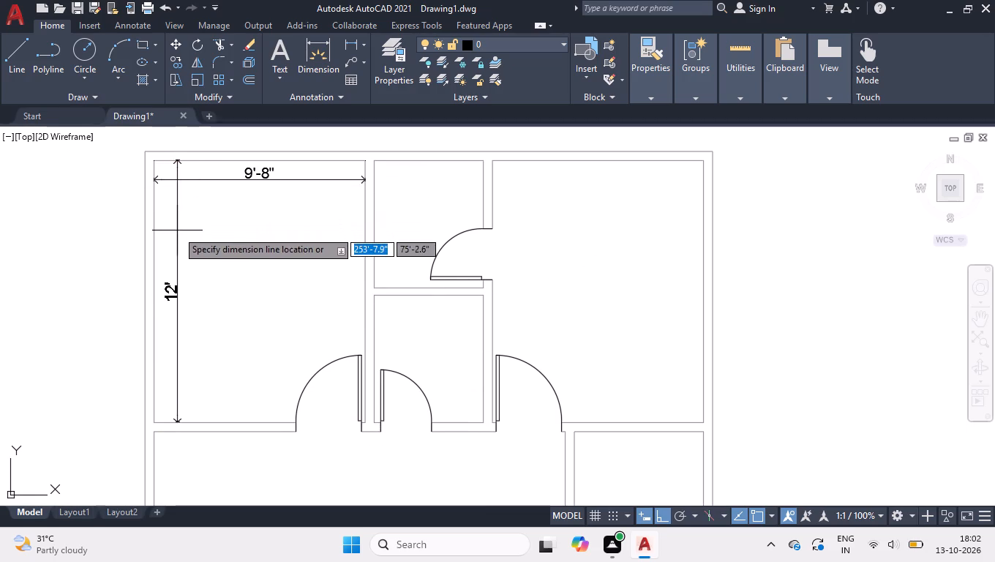
pyautogui.click(177, 231)
# Add a linear dimension for the small top-middle room's inner width, in line with the northwest room's width dimension.
pyautogui.press('space')
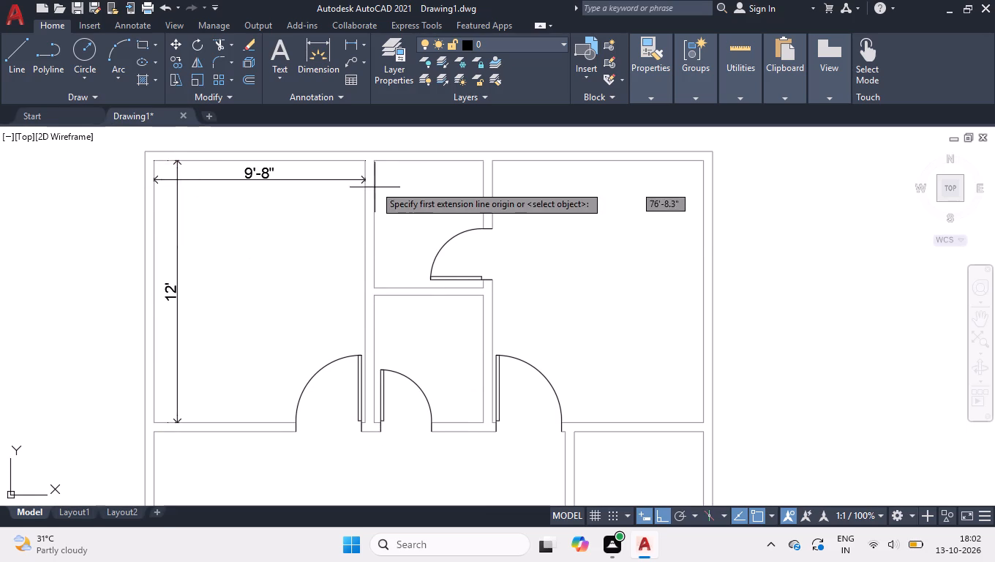
pyautogui.click(375, 157)
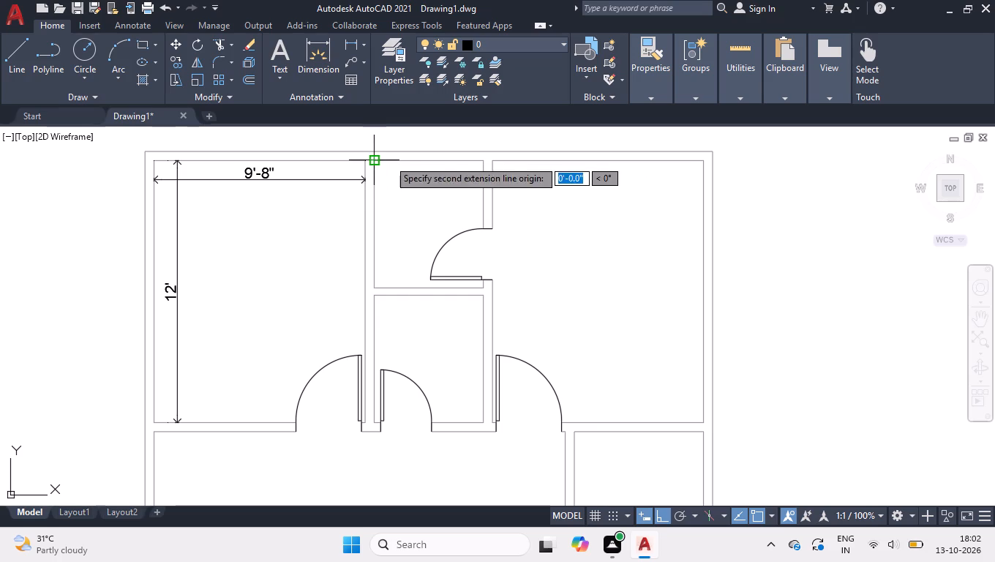
pyautogui.click(484, 160)
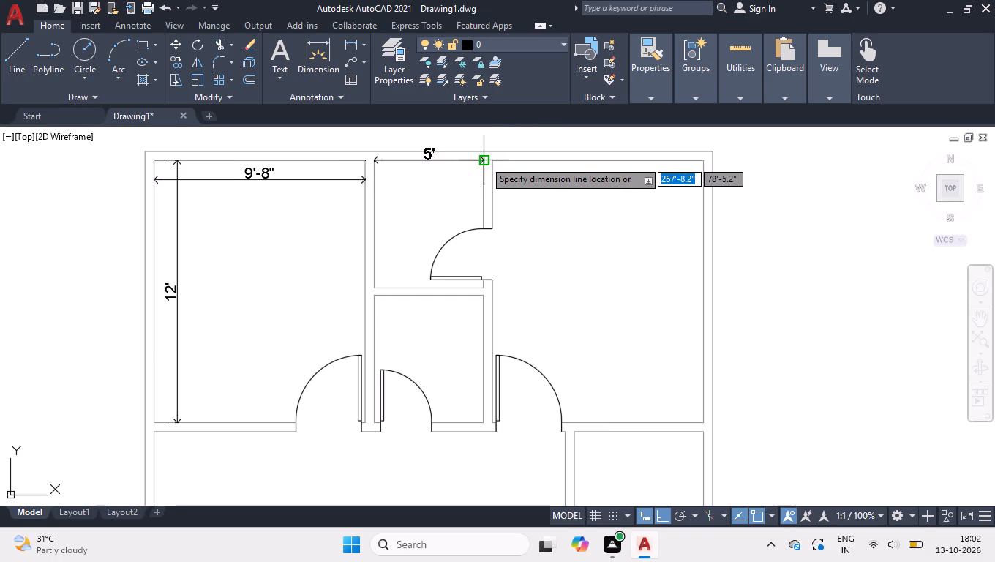
pyautogui.click(425, 180)
# Add a vertical linear dimension for the small top-middle room's inner length, placed just inside its west wall.
pyautogui.press('space')
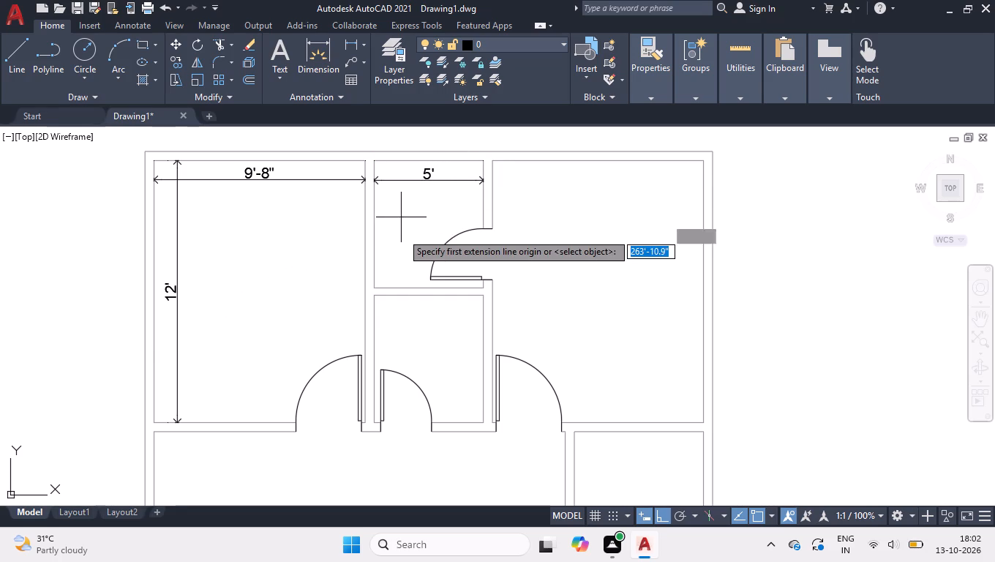
pyautogui.click(389, 286)
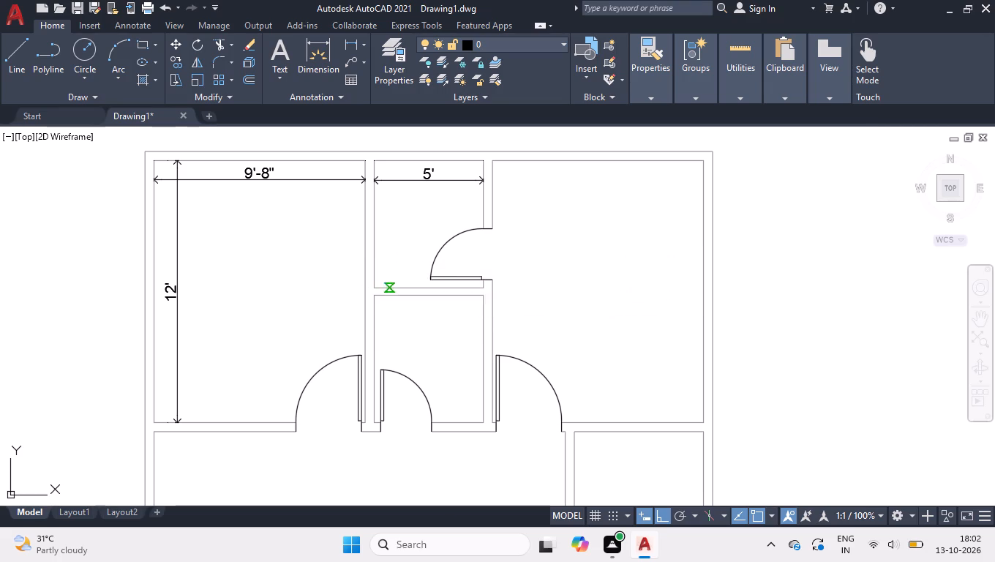
pyautogui.click(394, 161)
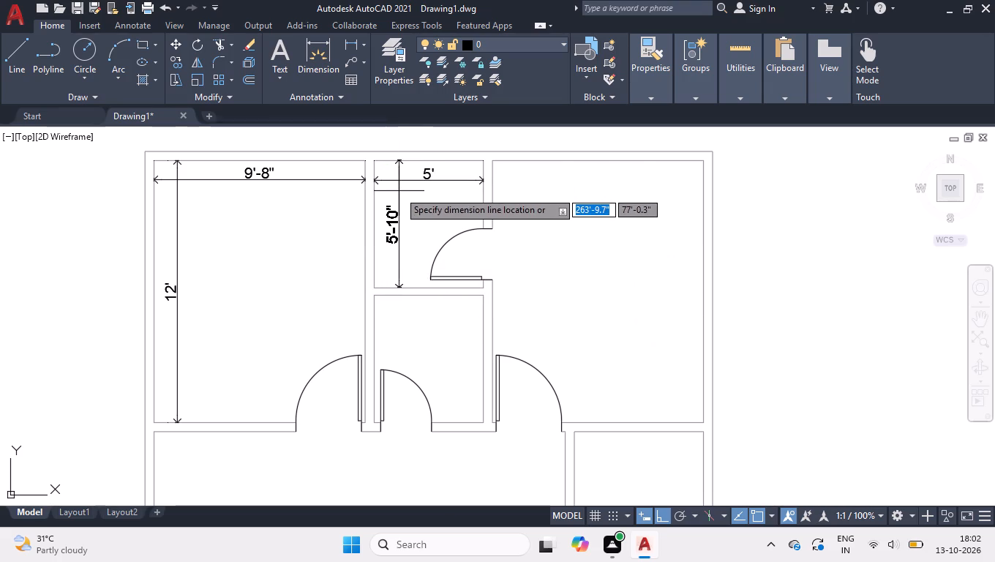
pyautogui.click(399, 191)
# Add a vertical linear dimension for the inner length of the small room south of it, placed just inside its east wall.
pyautogui.press('space')
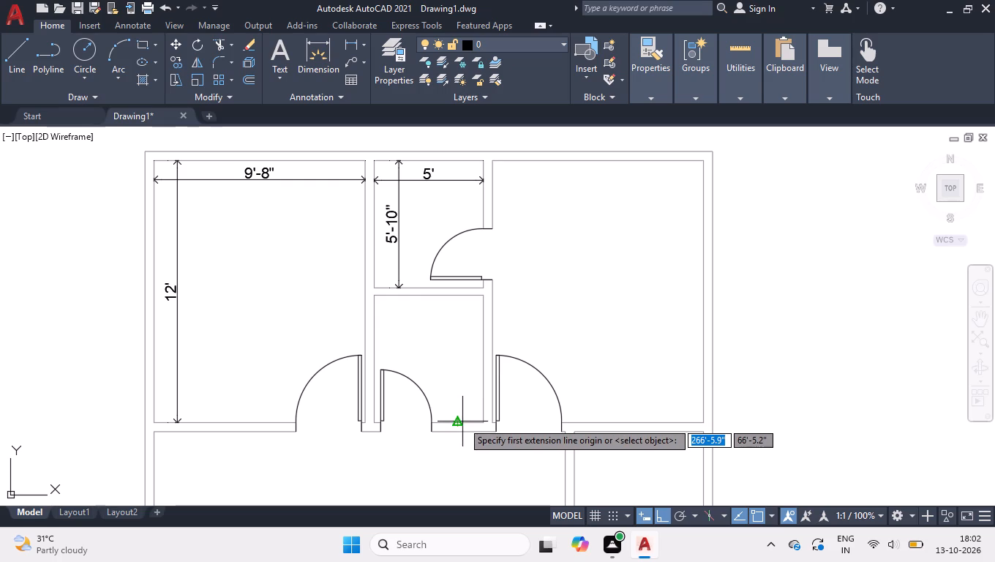
pyautogui.moveTo(462, 421); pyautogui.dragTo(454, 336)
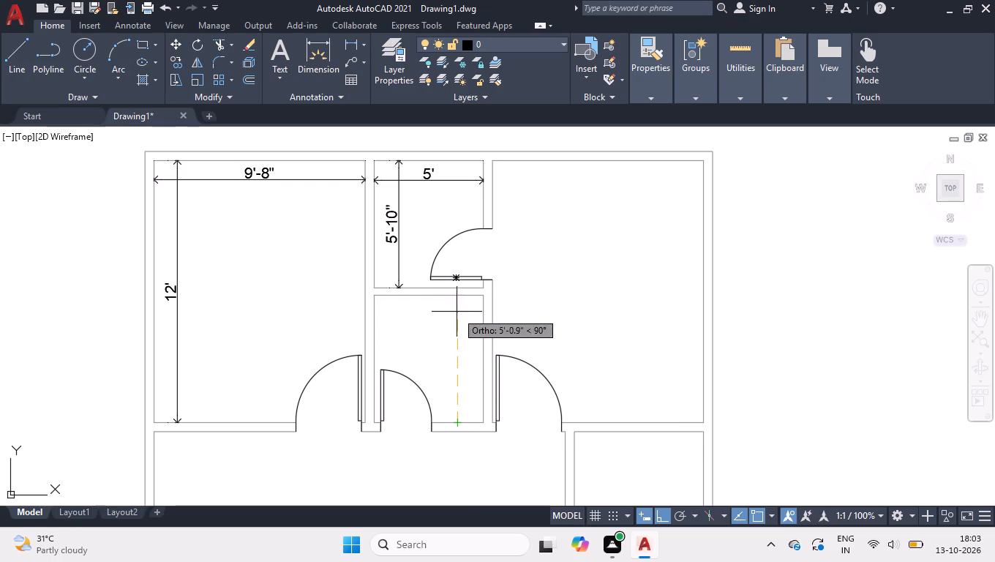
pyautogui.moveTo(457, 298); pyautogui.dragTo(473, 340)
pyautogui.click(473, 340)
# Add a linear dimension for that lower small room's inner width, placed just below its north wall.
pyautogui.press('space')
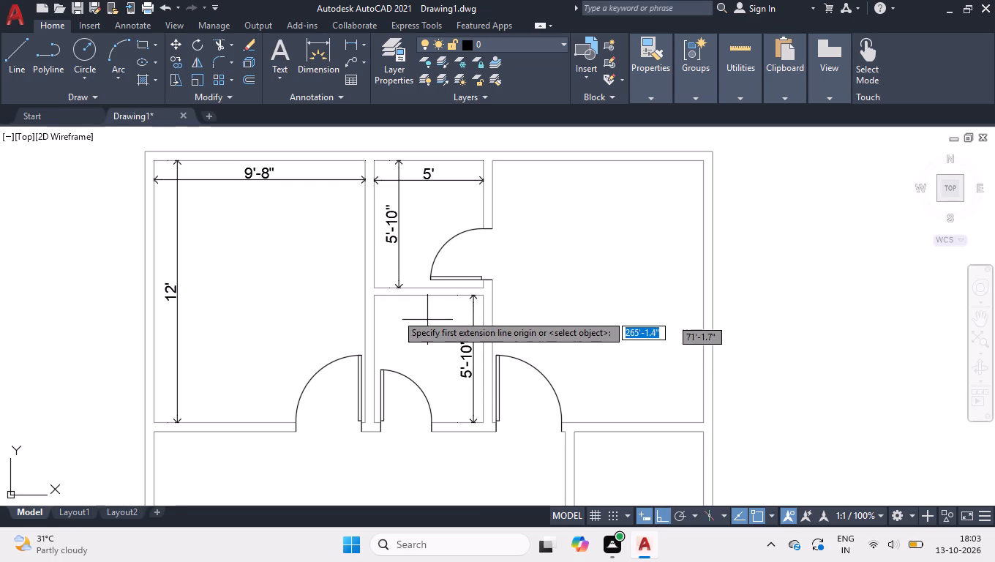
pyautogui.click(374, 312)
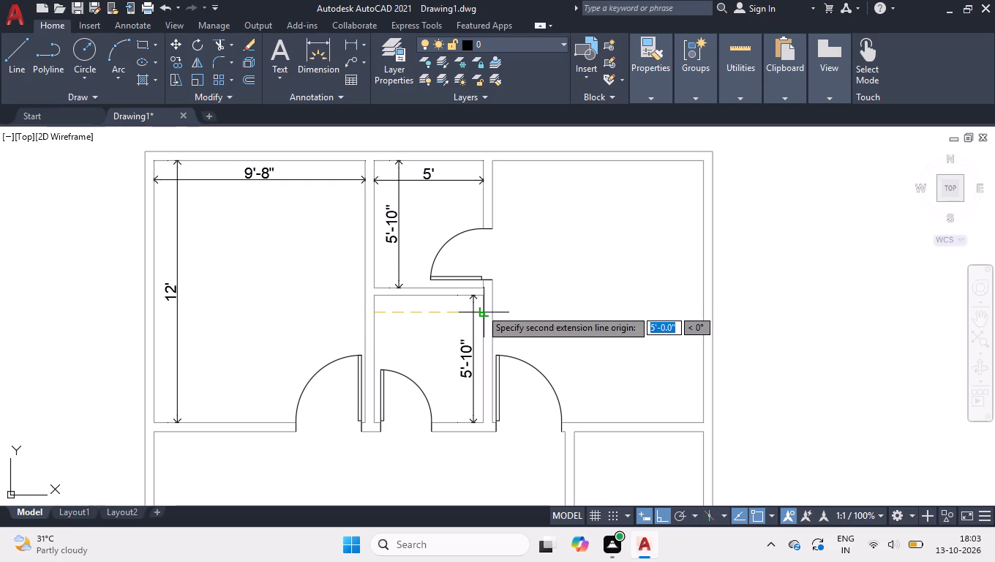
pyautogui.moveTo(481, 309); pyautogui.dragTo(427, 312)
pyautogui.click(427, 312)
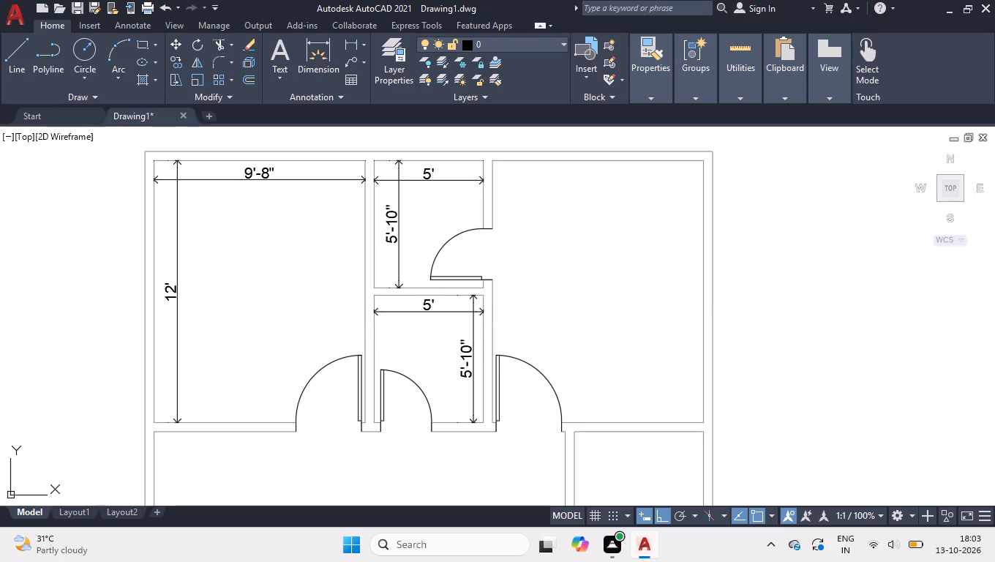
# Add a vertical linear dimension for the northeast room's inner length, placed just inside its east wall.
pyautogui.press('space')
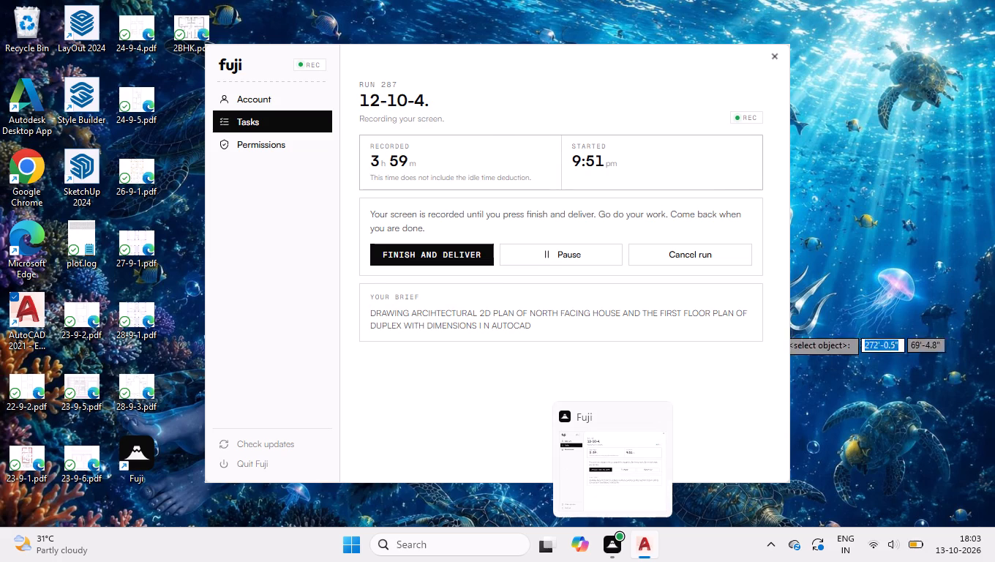
pyautogui.click(707, 424)
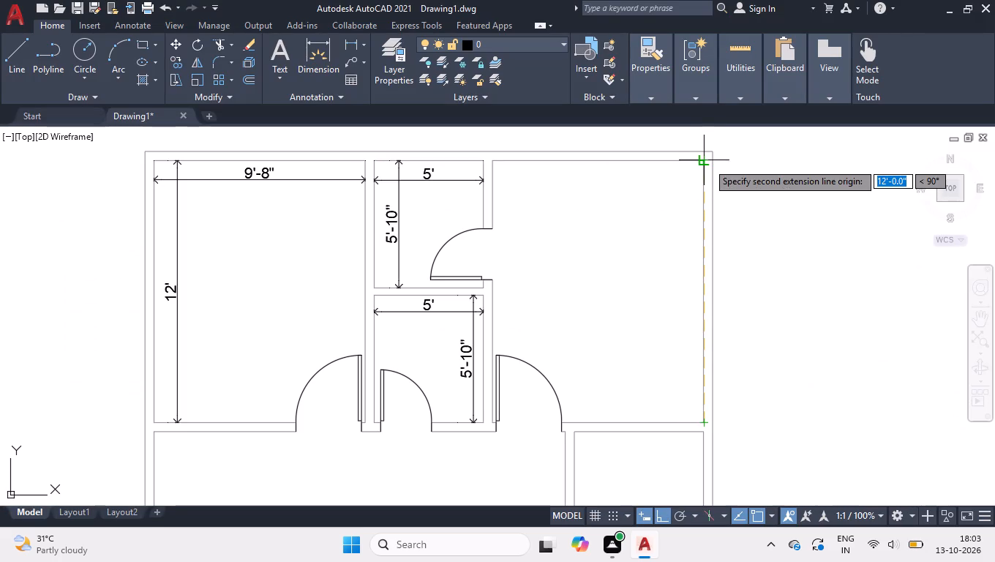
pyautogui.moveTo(707, 162); pyautogui.dragTo(690, 269)
pyautogui.click(690, 269)
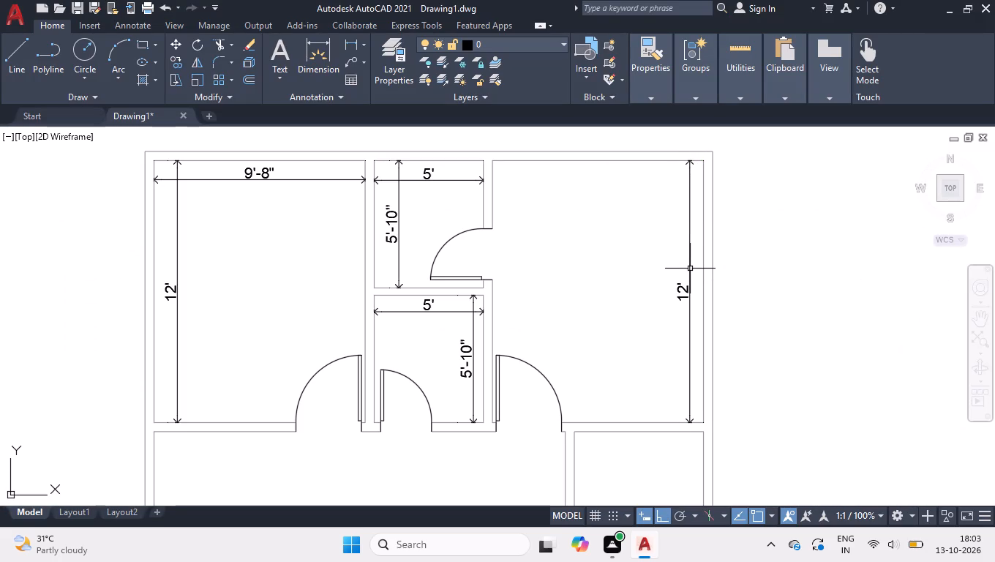
# Add a linear dimension for the northeast room's inner width, placed just below its north wall.
pyautogui.press('space')
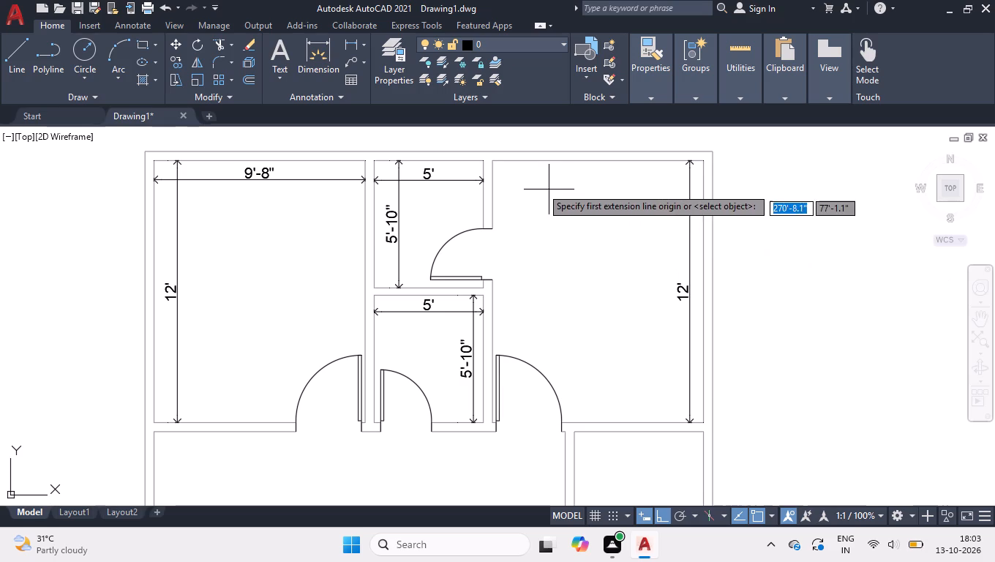
pyautogui.moveTo(497, 190); pyautogui.dragTo(635, 192)
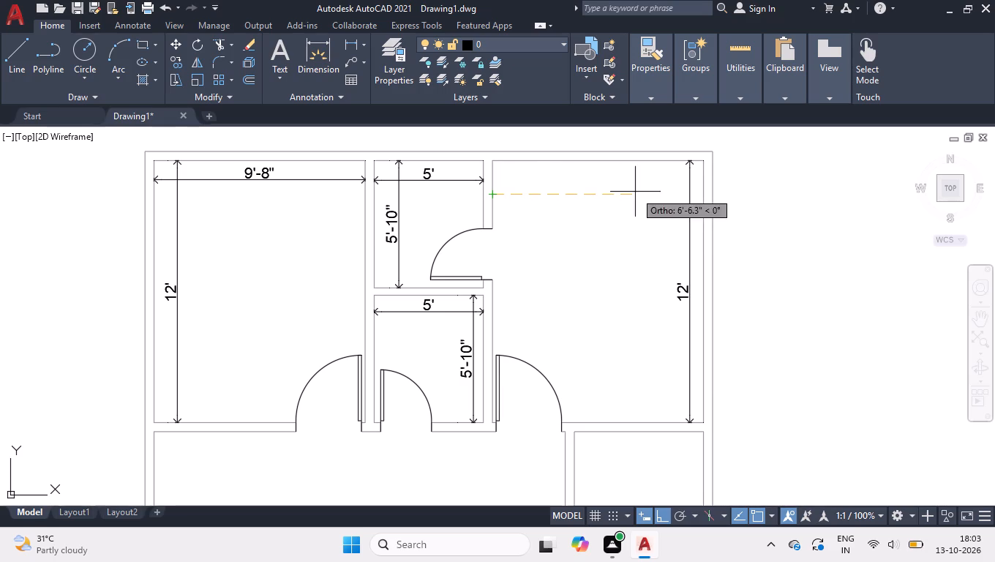
pyautogui.click(706, 197)
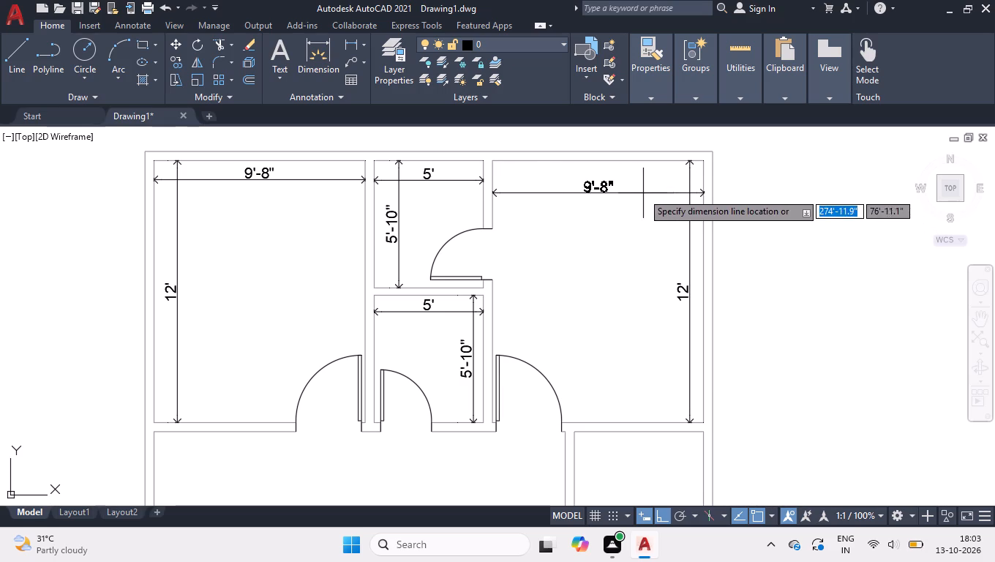
pyautogui.click(627, 184)
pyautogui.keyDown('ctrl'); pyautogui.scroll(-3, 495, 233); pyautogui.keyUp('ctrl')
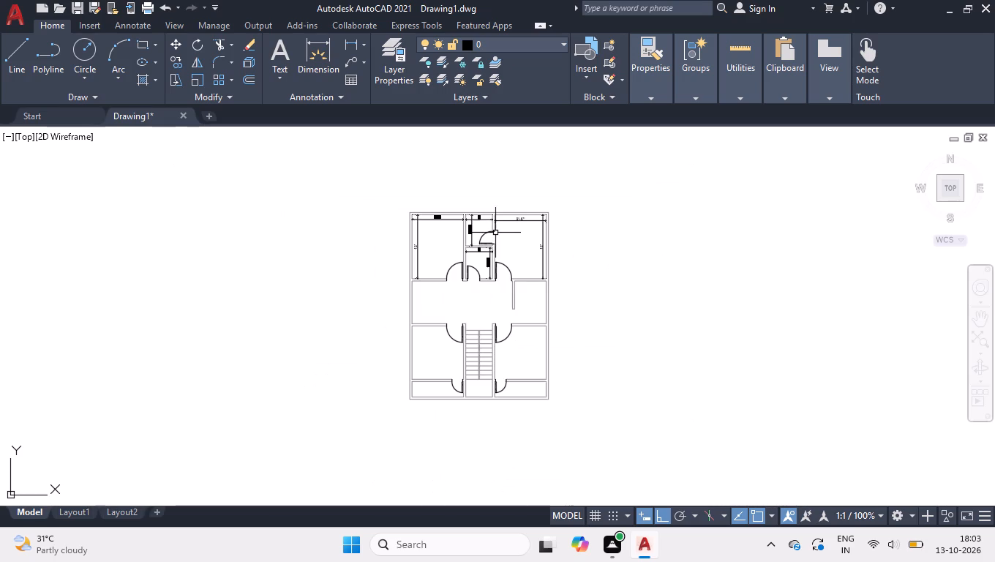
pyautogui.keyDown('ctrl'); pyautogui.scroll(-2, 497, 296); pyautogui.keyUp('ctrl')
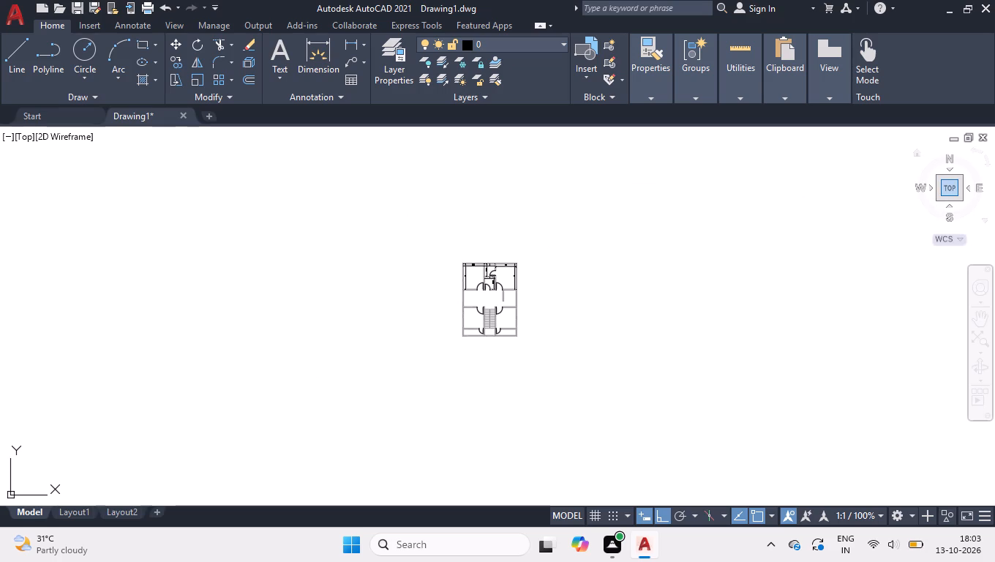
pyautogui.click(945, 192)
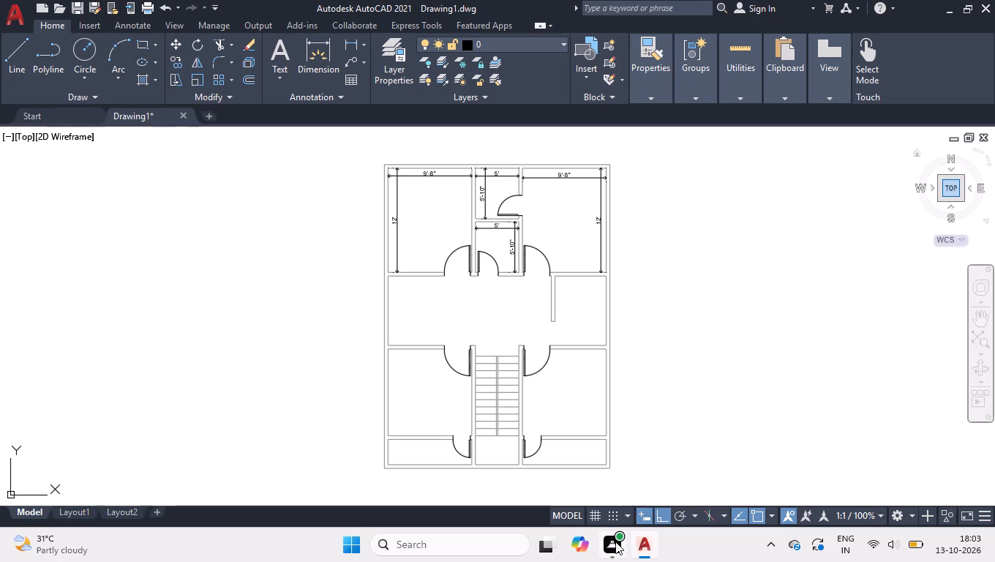